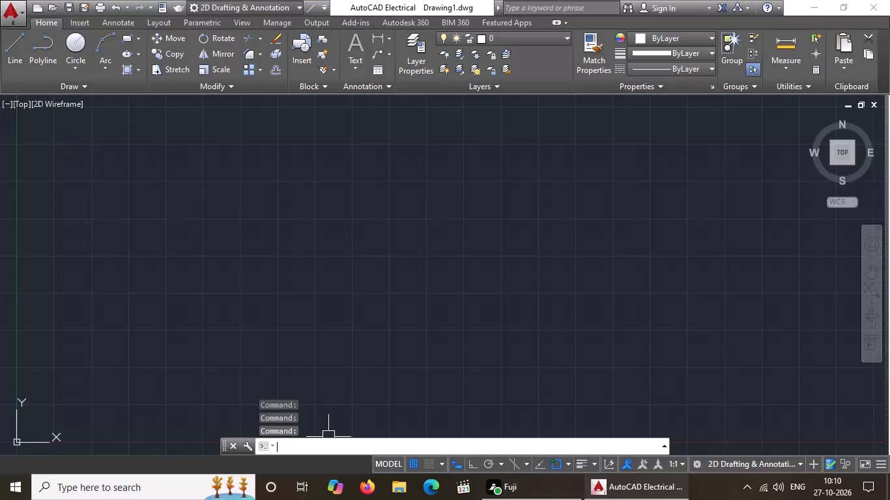
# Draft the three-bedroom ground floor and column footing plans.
# Turn on command logging for the drawing with LOGFILEON.
pyautogui.write('logfileo n')
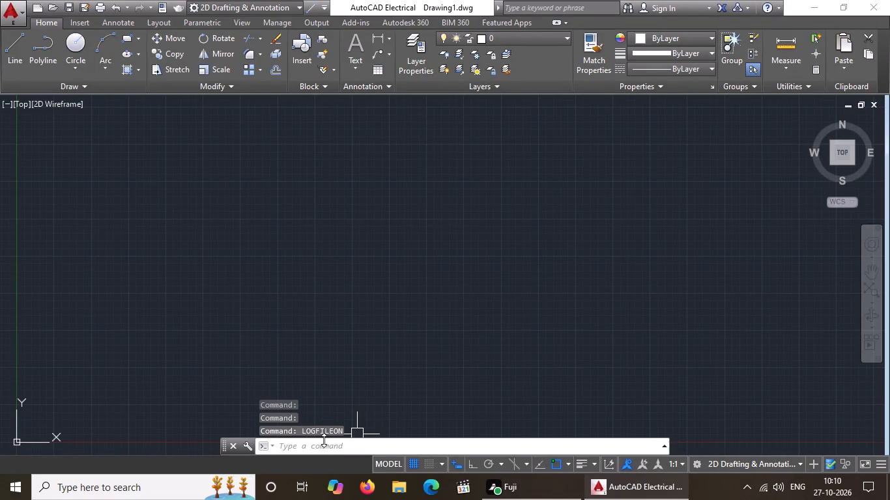
pyautogui.click(324, 443)
pyautogui.write('logfile')
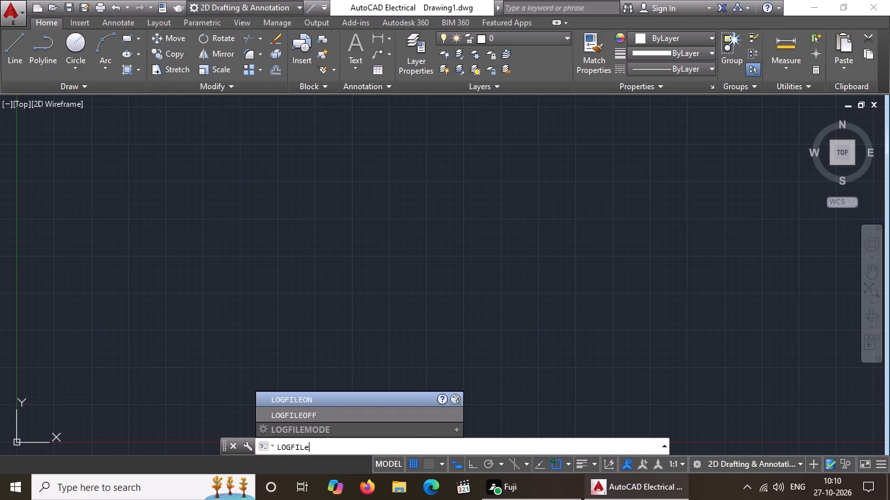
pyautogui.click(331, 402)
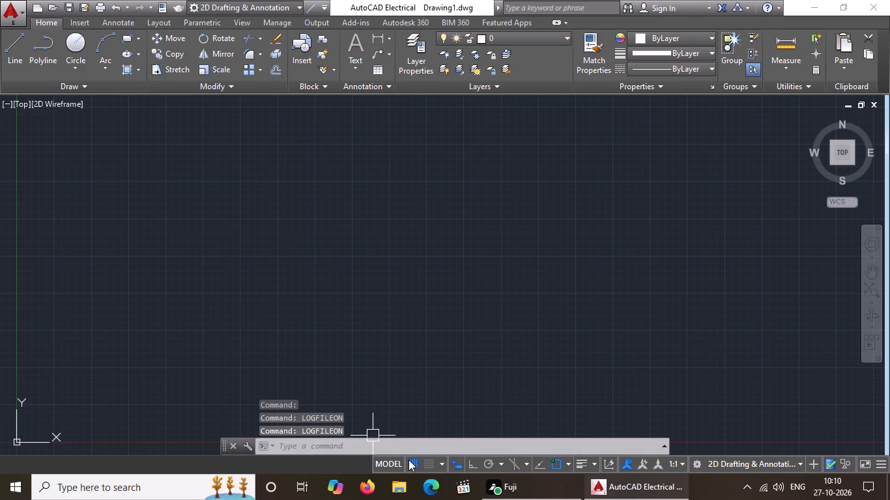
# Turn off the drawing grid and turn on ortho mode.
pyautogui.click(412, 461)
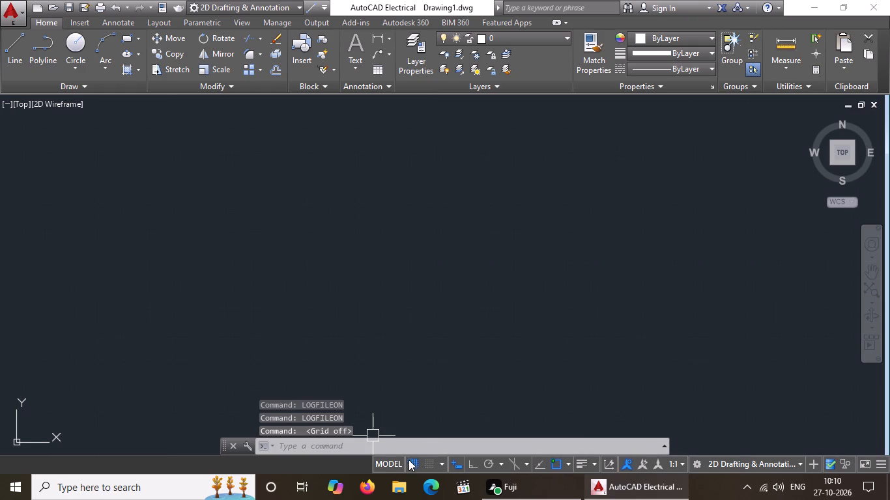
pyautogui.click(408, 459)
pyautogui.click(413, 462)
pyautogui.click(476, 463)
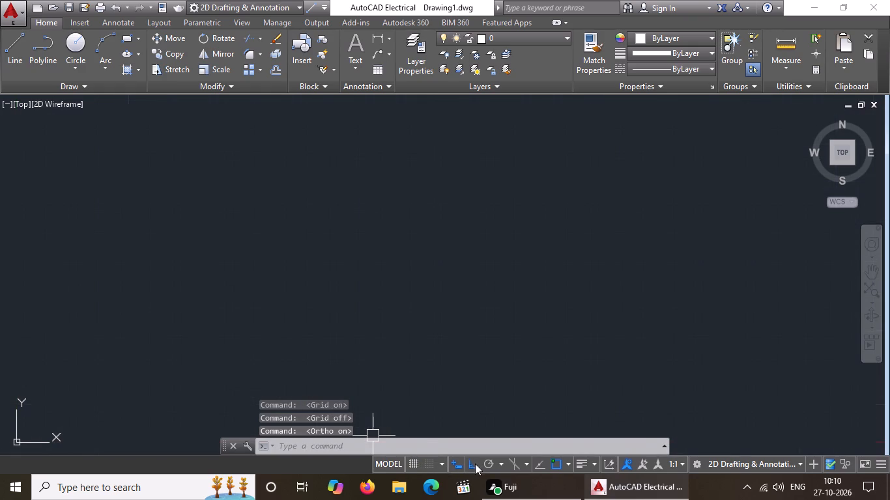
# Hide the UCS icon in the drawing area with UCSICON.
pyautogui.click(328, 448)
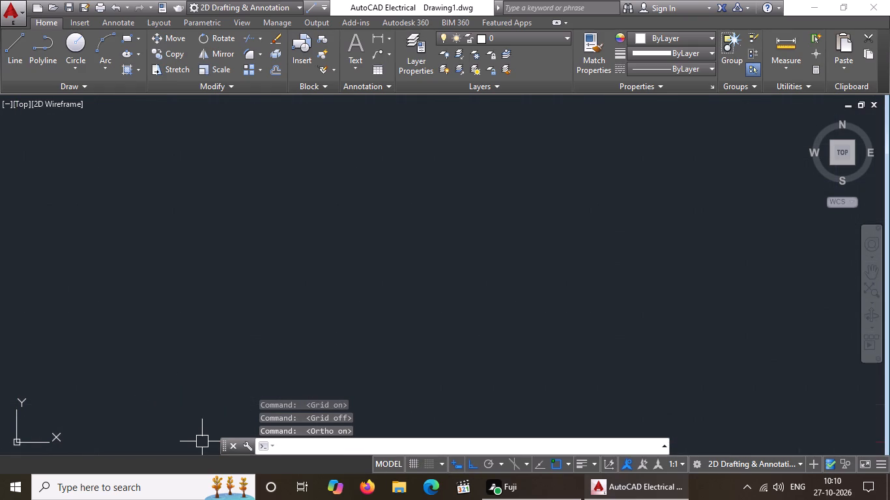
pyautogui.write('uc')
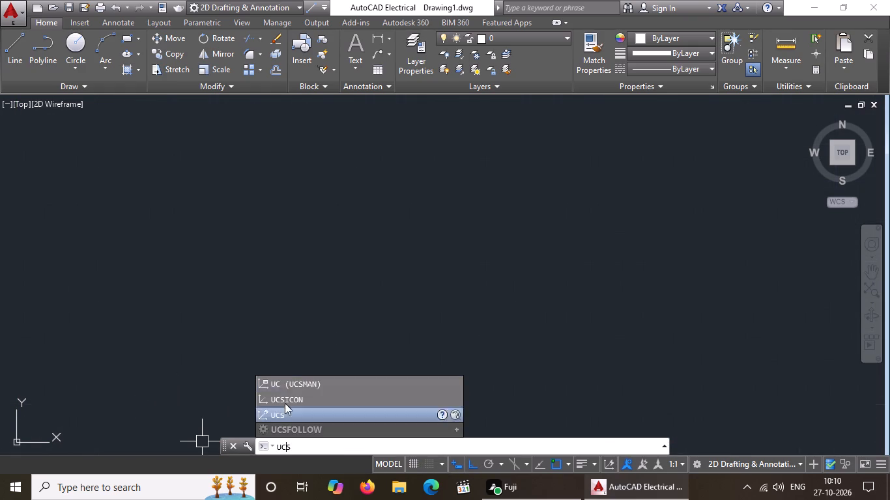
pyautogui.click(293, 396)
pyautogui.moveTo(322, 428); pyautogui.dragTo(293, 396)
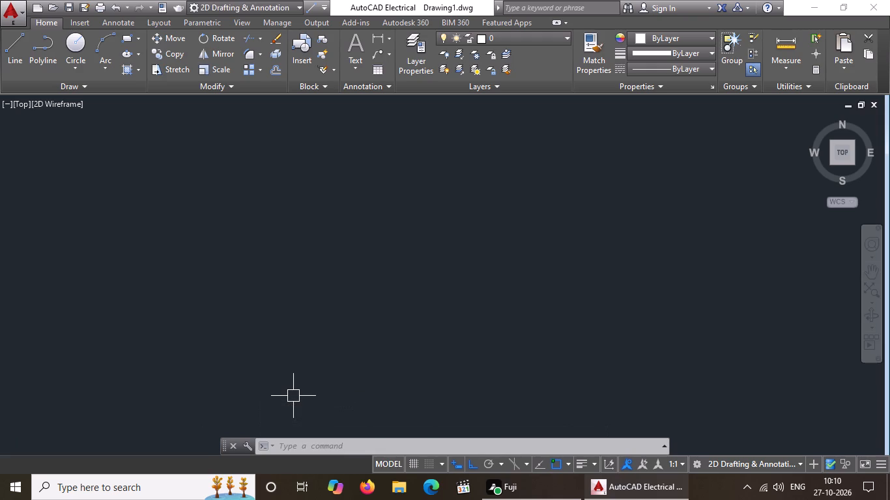
# Configure the drawing units to Architectural length with 0'-0 1/2" precision and an insertion scale in inches.
pyautogui.write('un')
pyautogui.press('Return')
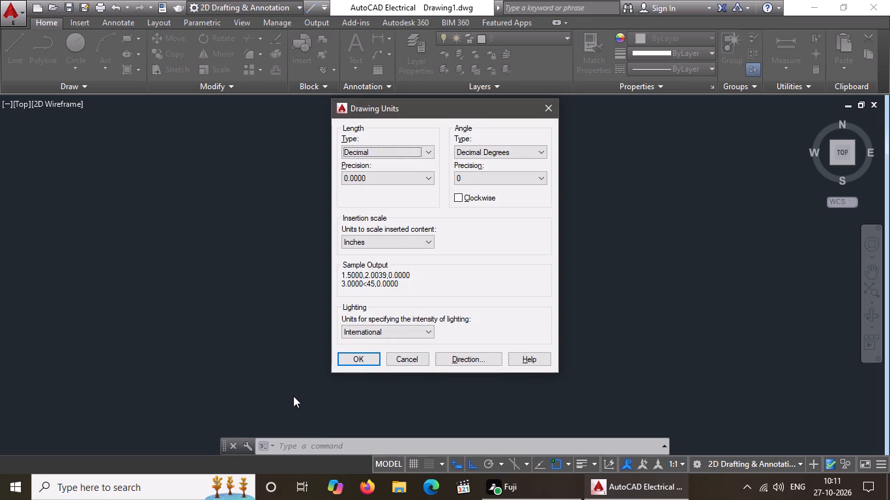
pyautogui.click(426, 151)
pyautogui.click(371, 165)
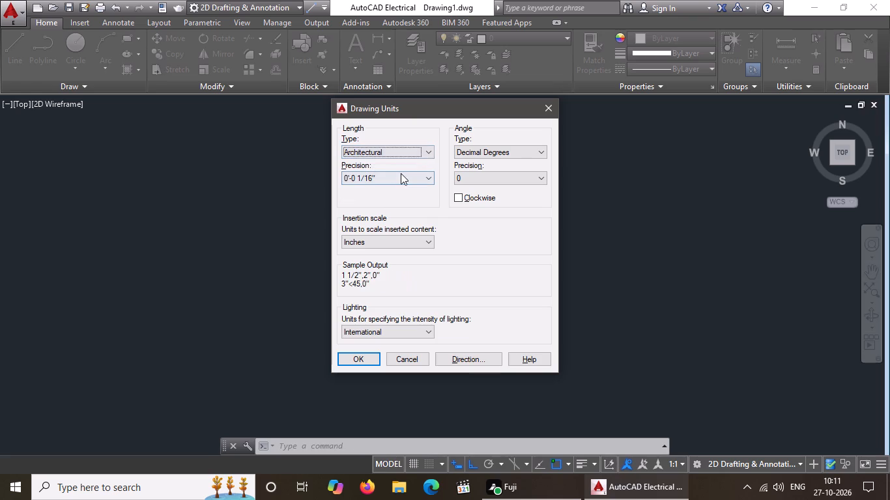
pyautogui.click(401, 173)
pyautogui.click(373, 197)
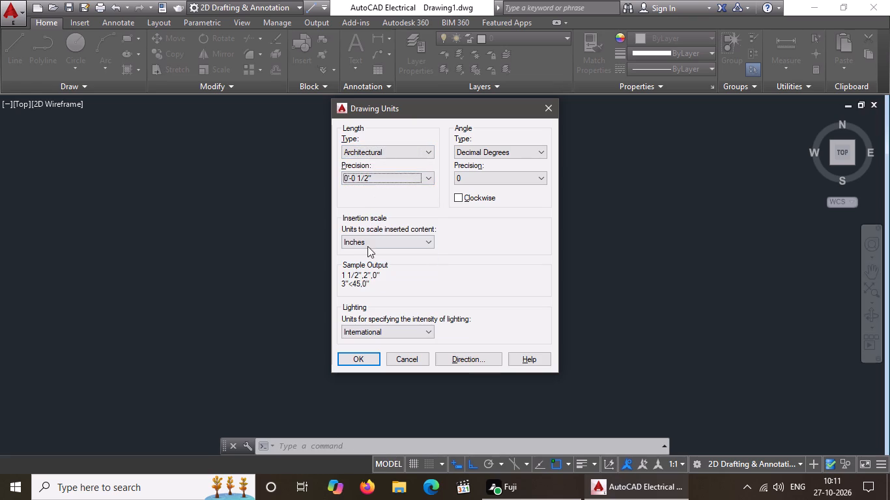
pyautogui.click(398, 148)
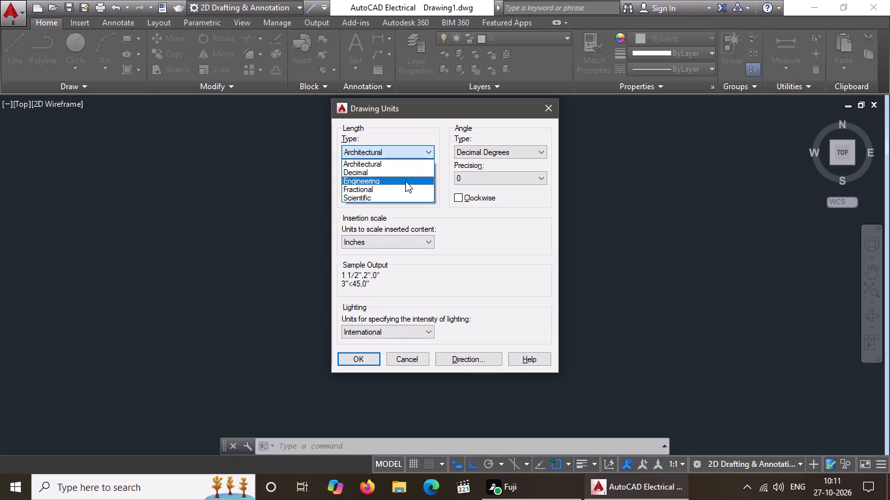
pyautogui.click(363, 163)
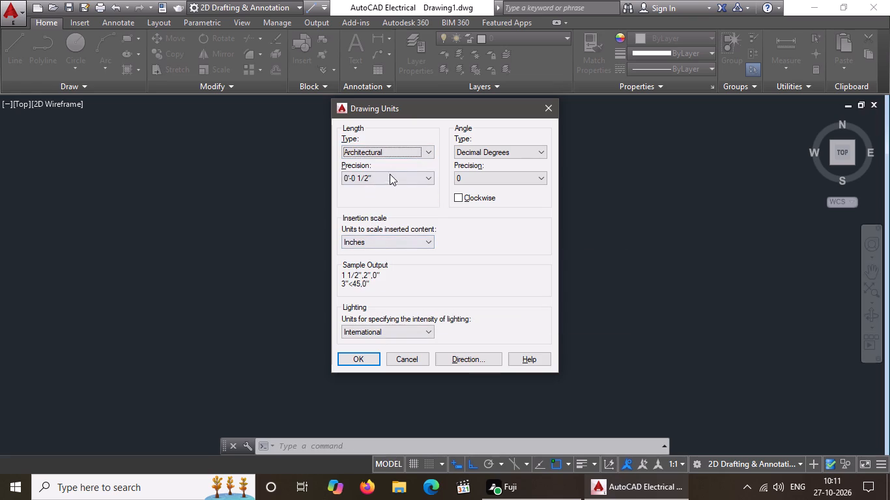
pyautogui.click(390, 180)
pyautogui.click(371, 197)
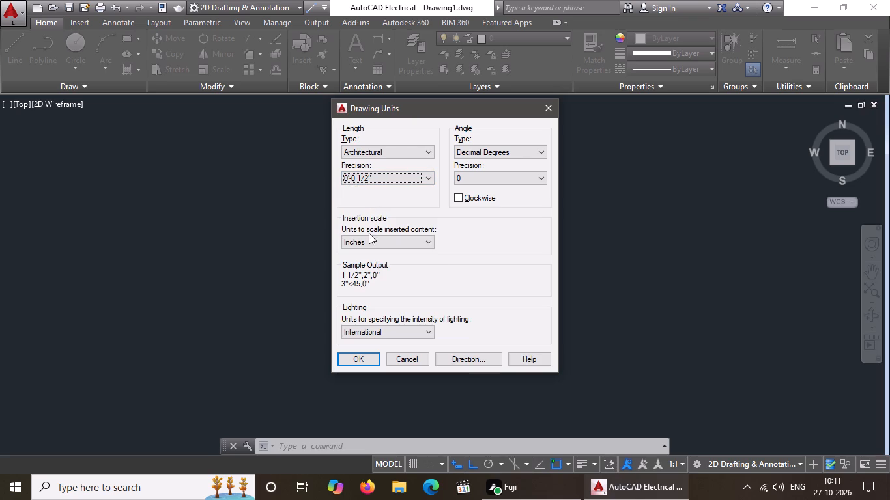
pyautogui.click(369, 234)
pyautogui.click(375, 241)
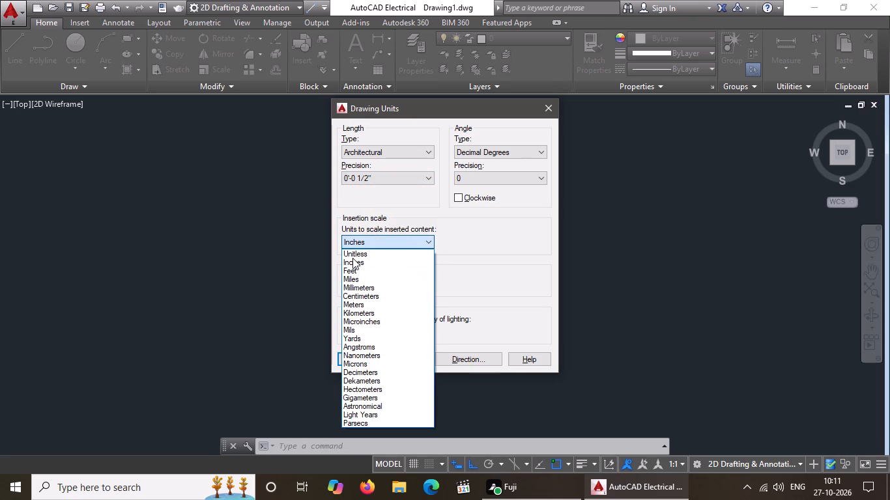
pyautogui.click(358, 261)
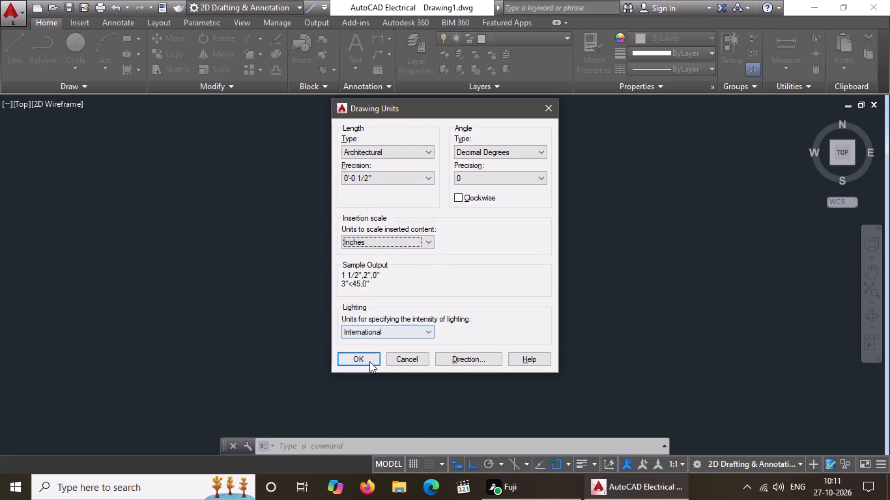
pyautogui.click(369, 360)
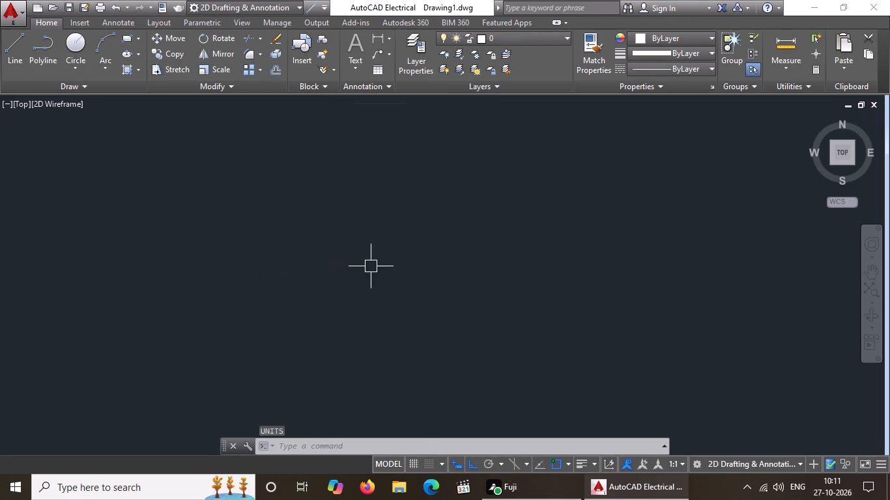
# Modify the Standard dimension style's primary units to Architectural format with 0'-0 1/2" precision and set the style current.
pyautogui.scroll(-9, 376, 266)
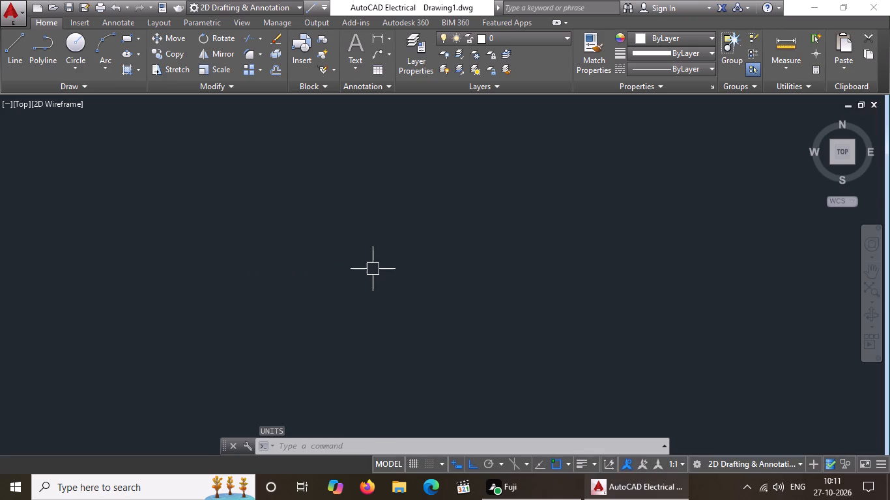
pyautogui.write('d')
pyautogui.press('space')
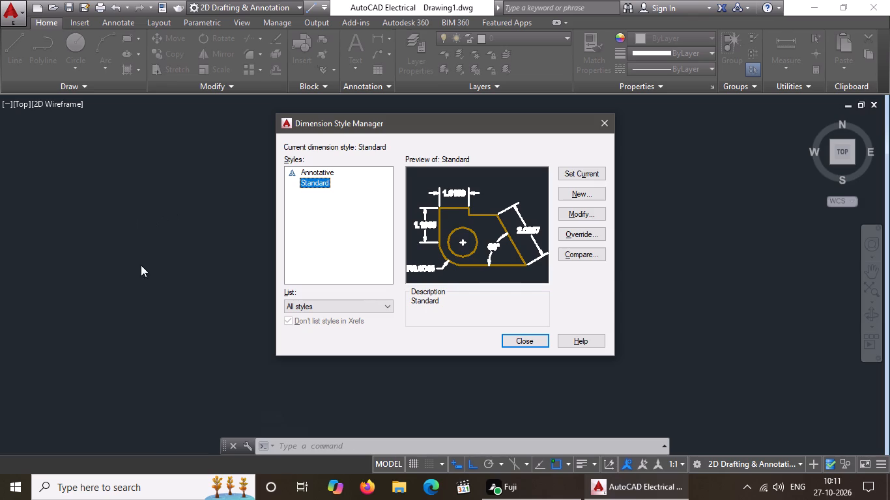
pyautogui.click(582, 216)
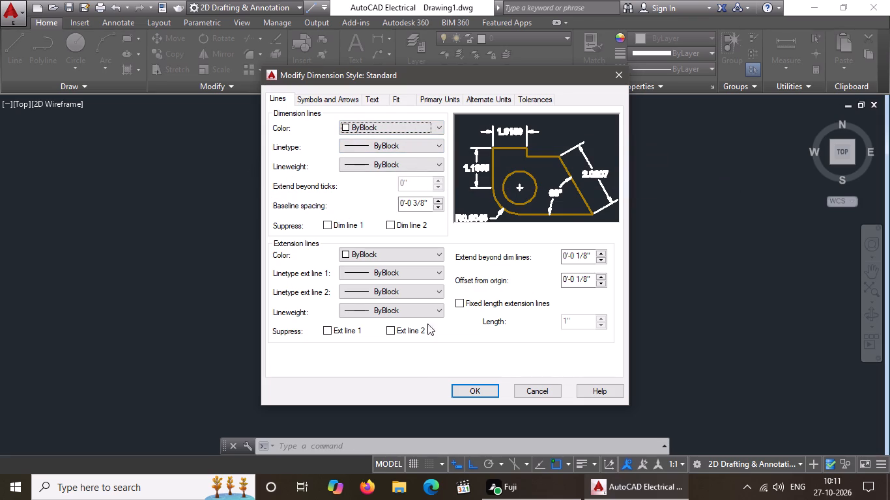
pyautogui.click(475, 392)
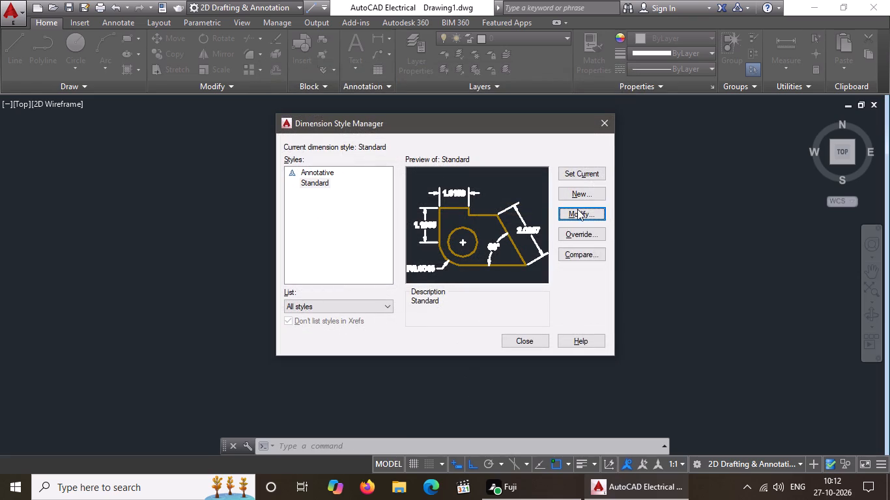
pyautogui.click(573, 213)
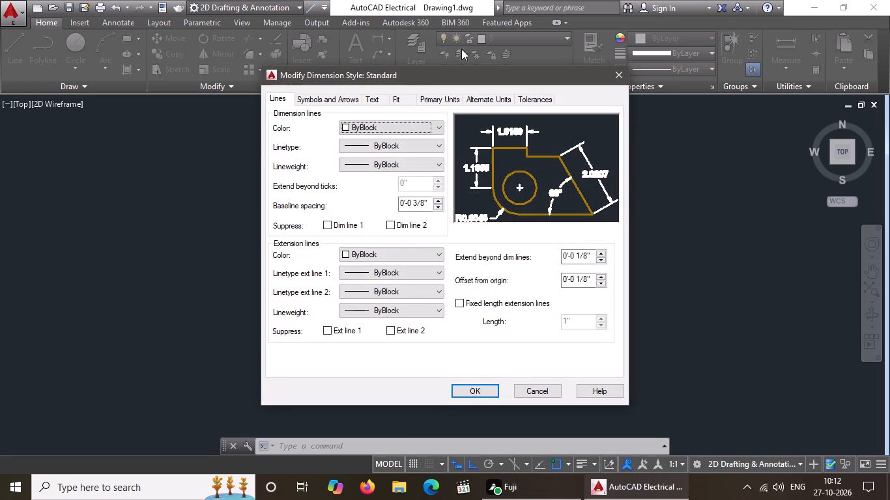
pyautogui.click(438, 96)
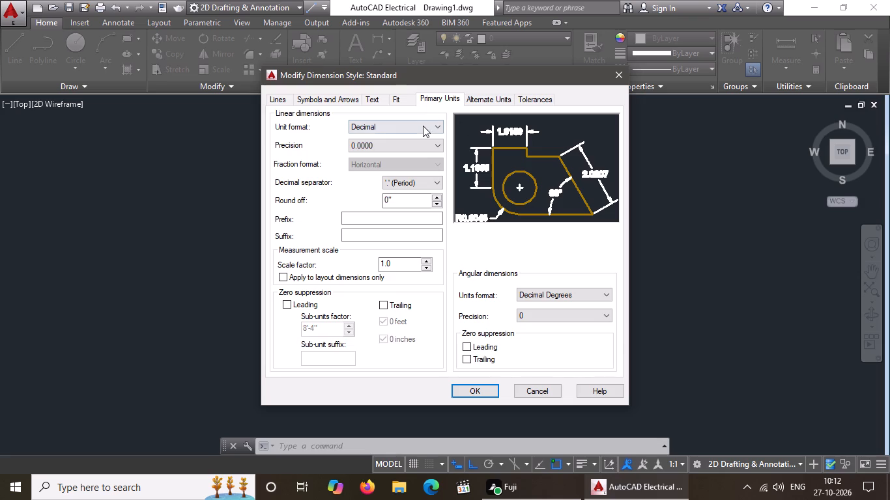
pyautogui.click(423, 126)
pyautogui.click(386, 163)
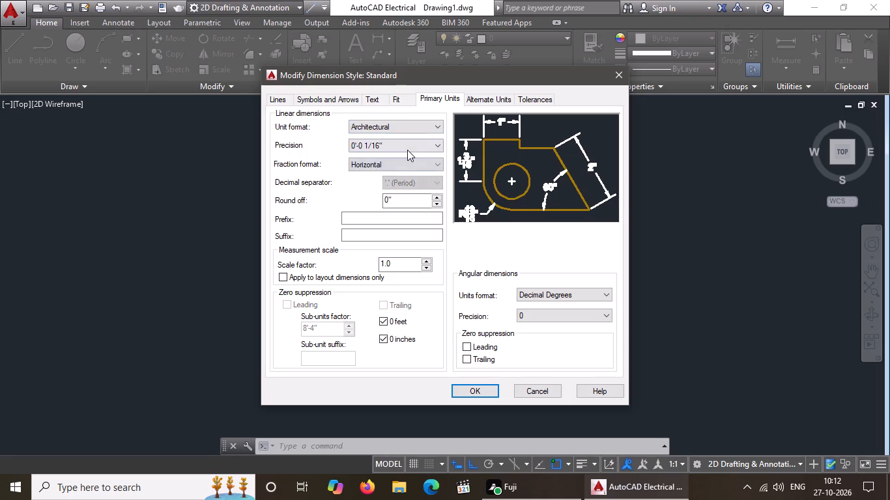
pyautogui.click(407, 148)
pyautogui.click(376, 167)
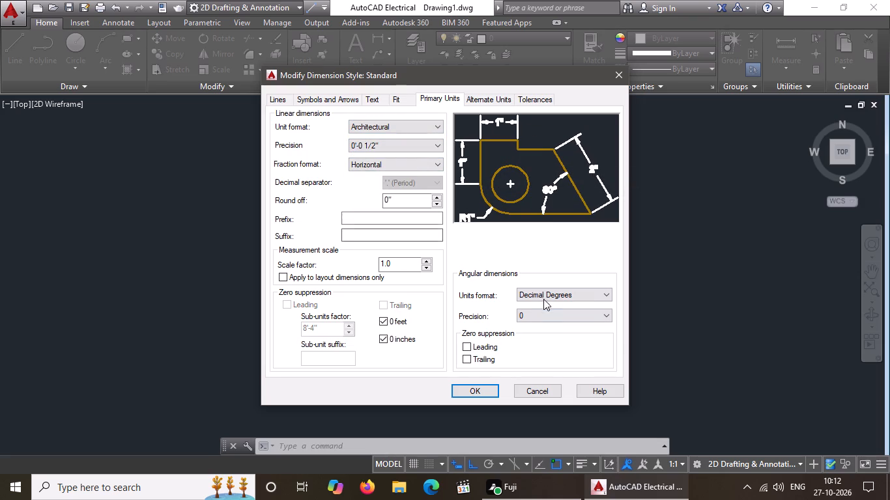
pyautogui.click(481, 386)
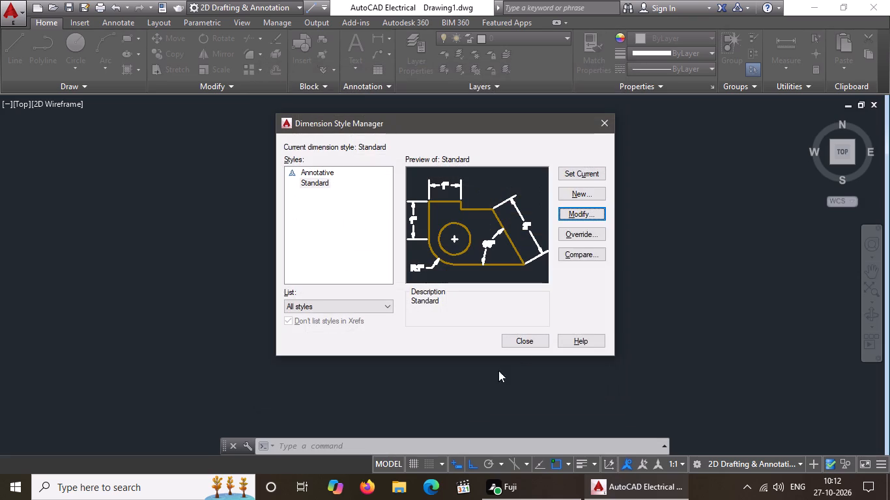
pyautogui.click(578, 168)
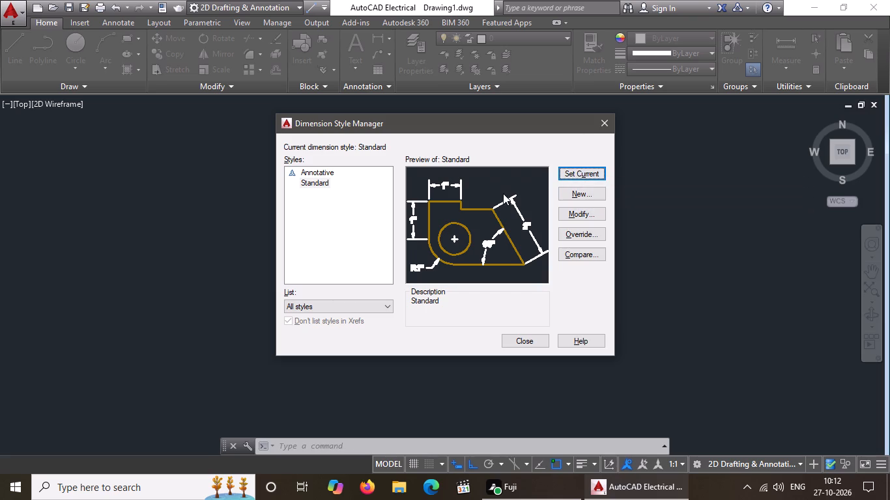
pyautogui.click(529, 341)
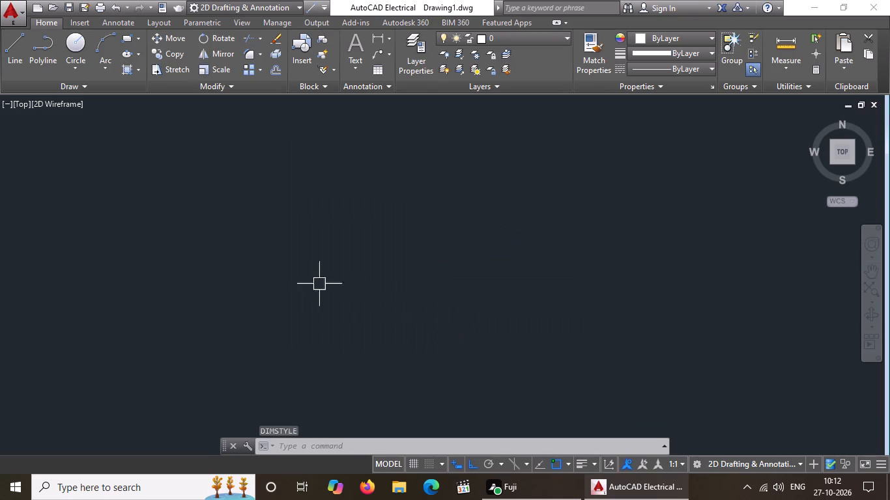
# Turn off ortho mode, leaving the grid off.
pyautogui.click(414, 462)
pyautogui.click(414, 462)
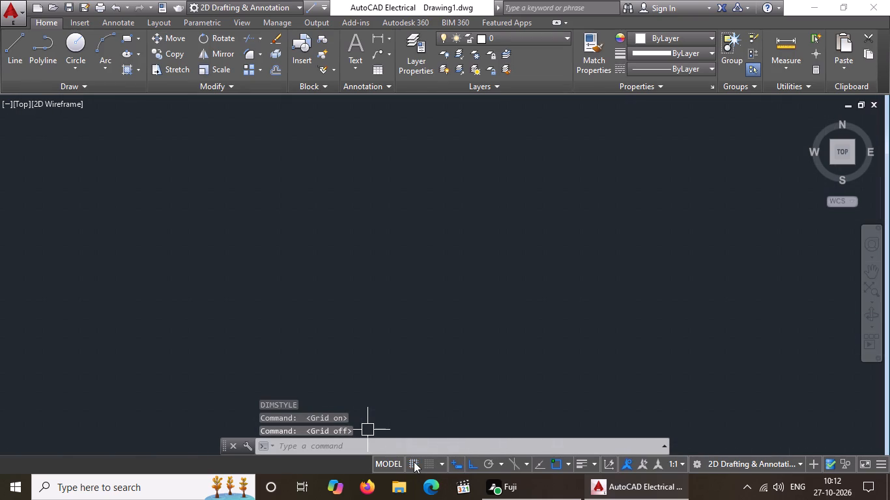
pyautogui.click(473, 464)
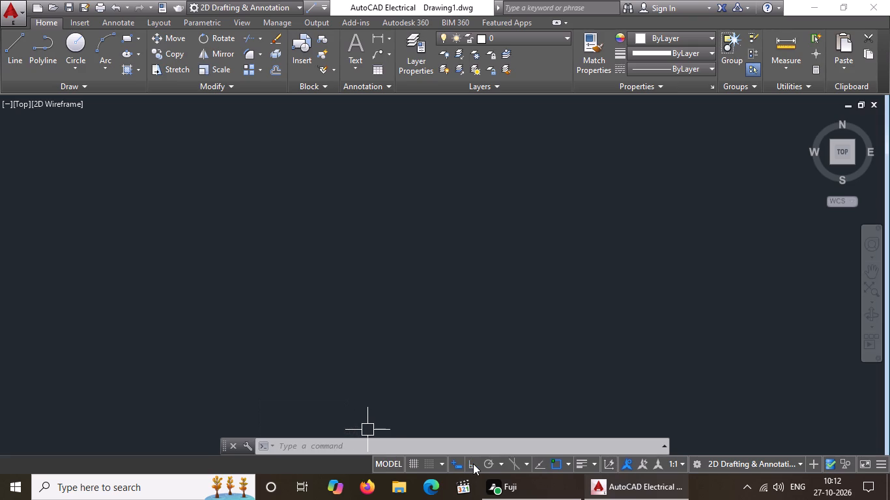
pyautogui.click(479, 461)
# Recheck the drawing units, choosing Architectural length with 0'-0 1/2" precision.
pyautogui.click(8, 46)
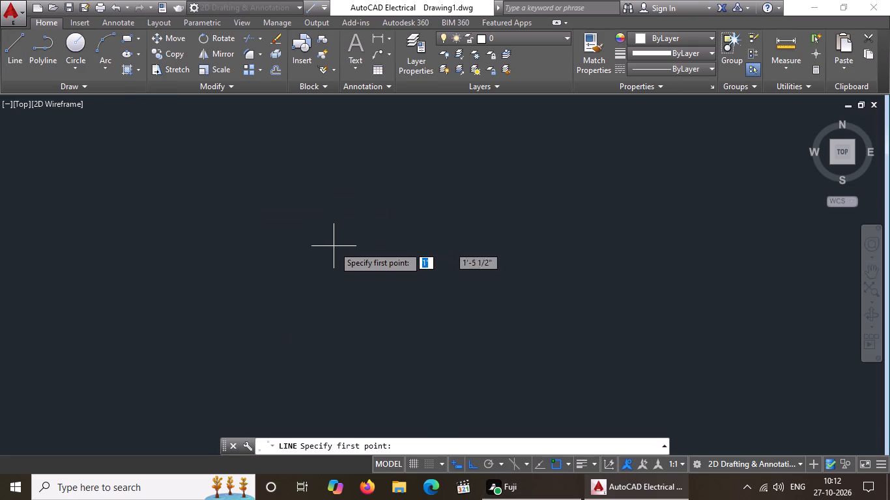
pyautogui.press('Escape')
pyautogui.write('un')
pyautogui.press('Return')
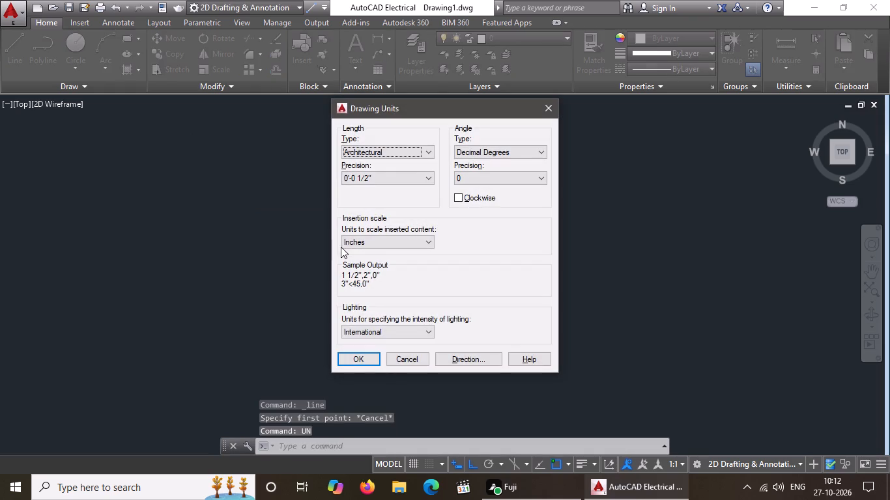
pyautogui.click(401, 151)
pyautogui.click(378, 163)
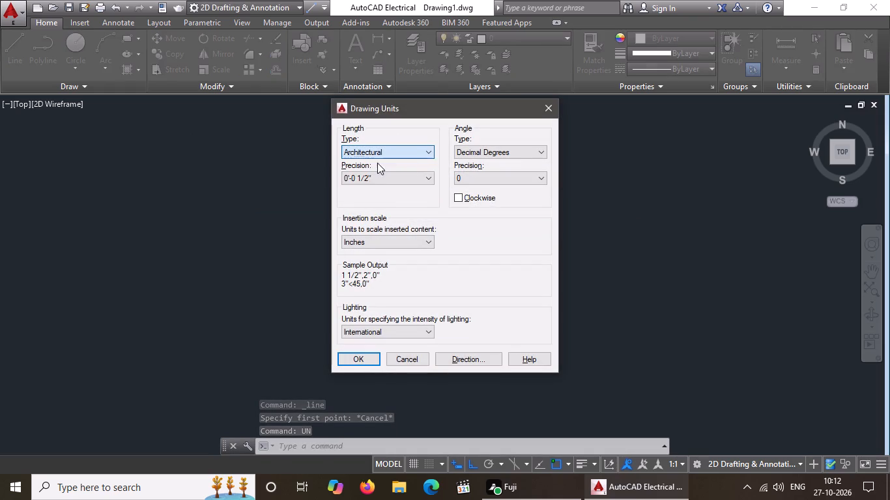
pyautogui.click(373, 177)
pyautogui.click(369, 199)
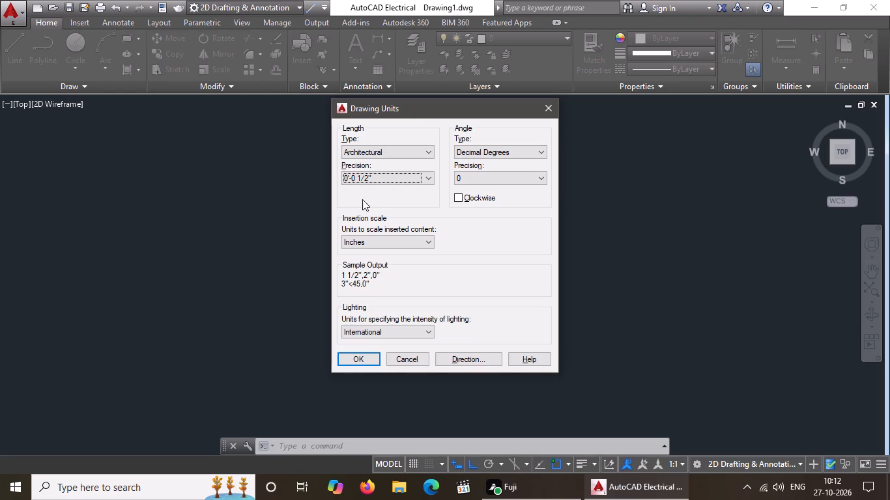
pyautogui.click(348, 359)
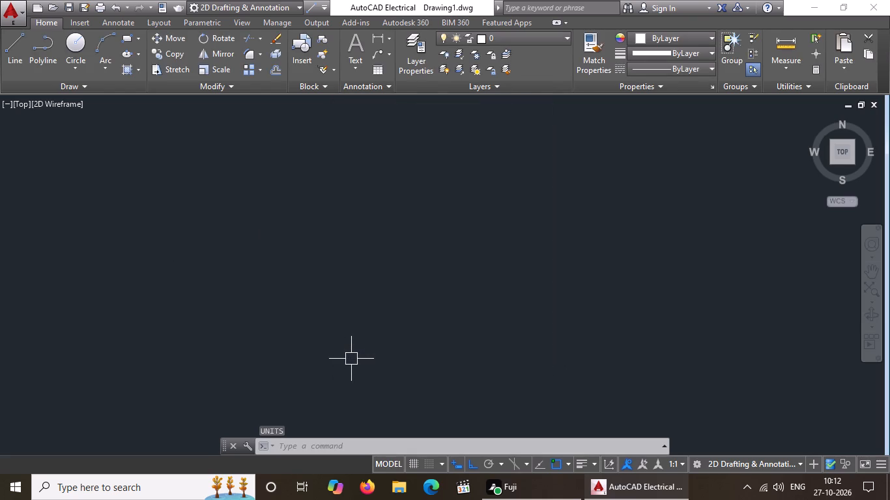
# Set the Standard dimension style's primary units to Architectural, 0'-0 1/2" precision, with Decimal Degrees angles at precision 0, and make it current.
pyautogui.write('d')
pyautogui.press('space')
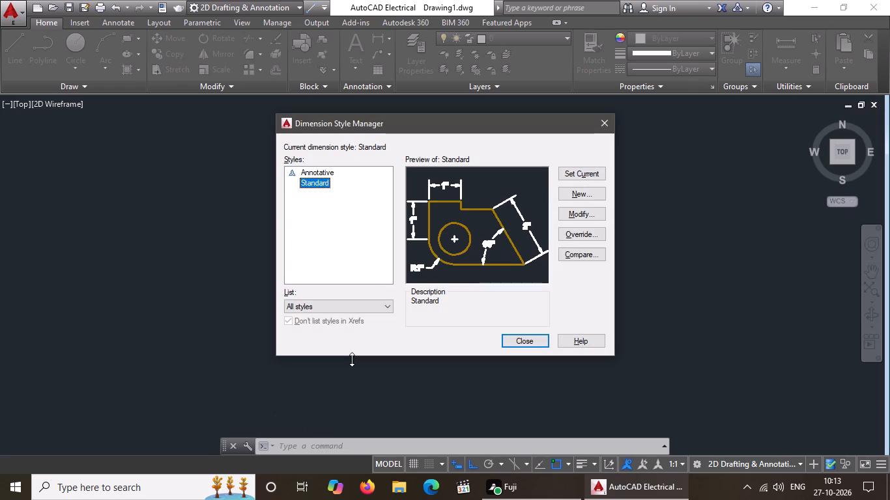
pyautogui.click(564, 210)
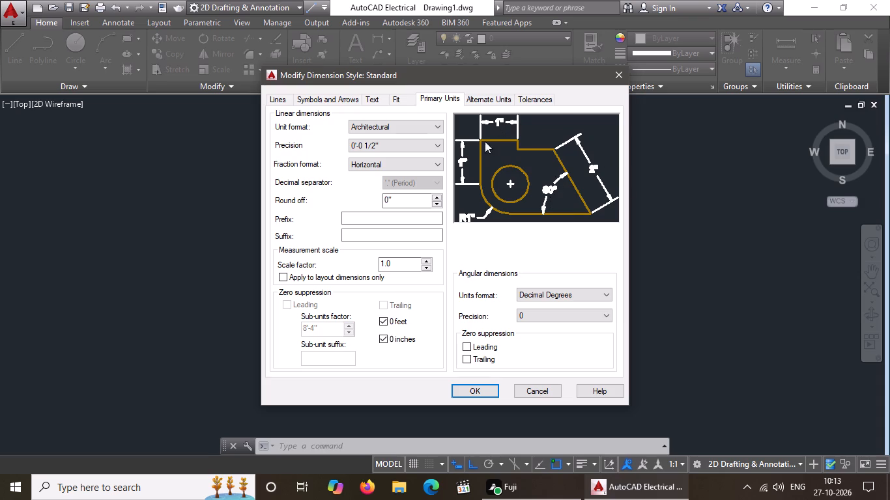
pyautogui.click(409, 124)
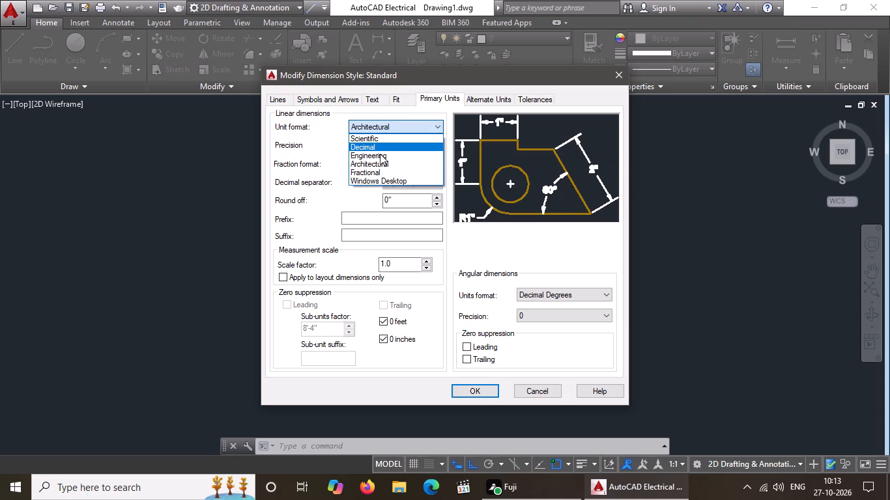
pyautogui.click(376, 161)
pyautogui.click(393, 146)
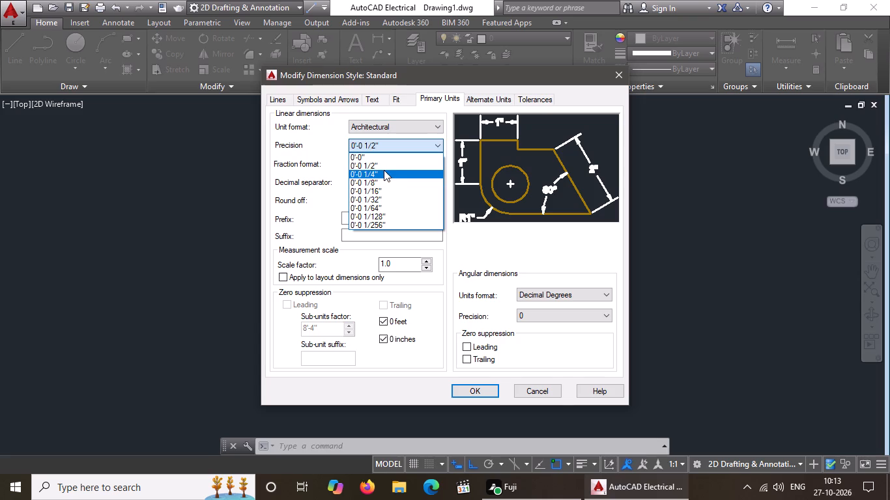
pyautogui.click(384, 163)
pyautogui.click(570, 292)
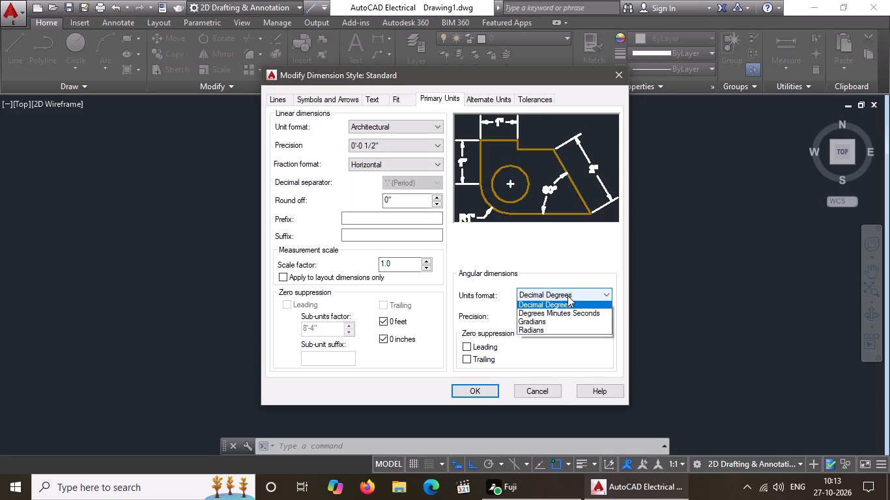
pyautogui.click(556, 305)
pyautogui.click(556, 319)
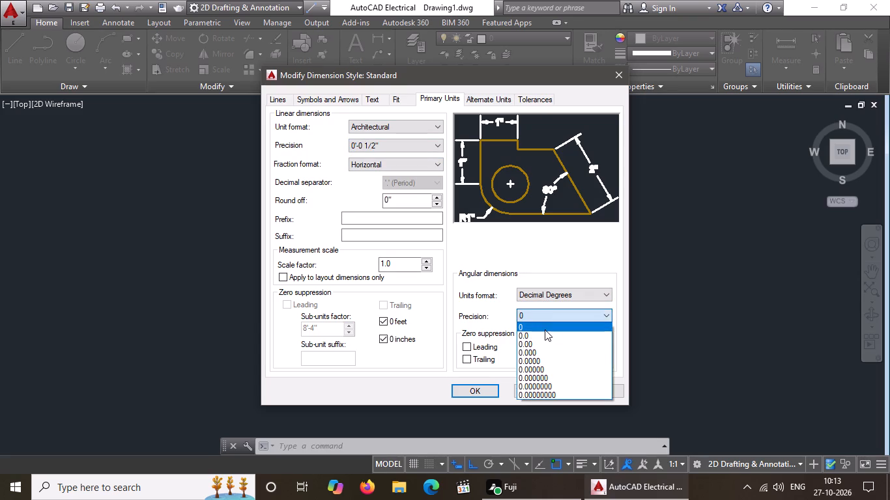
pyautogui.click(545, 329)
pyautogui.click(480, 388)
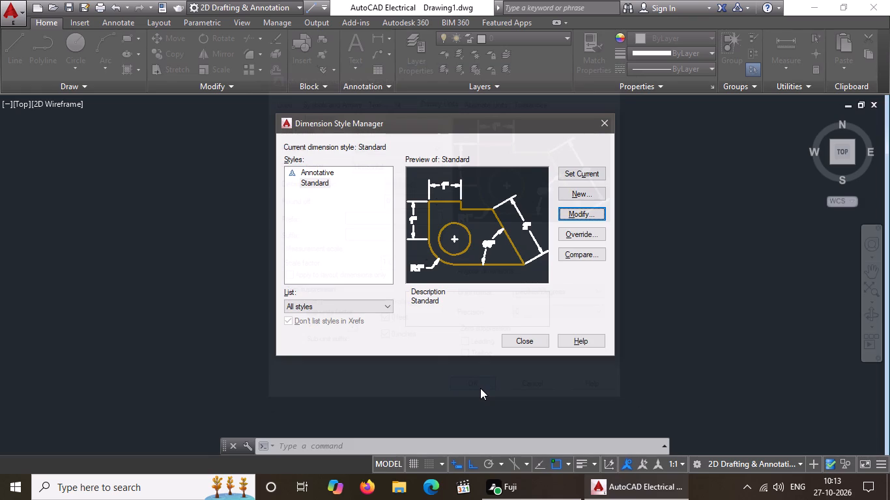
pyautogui.click(598, 172)
pyautogui.click(519, 342)
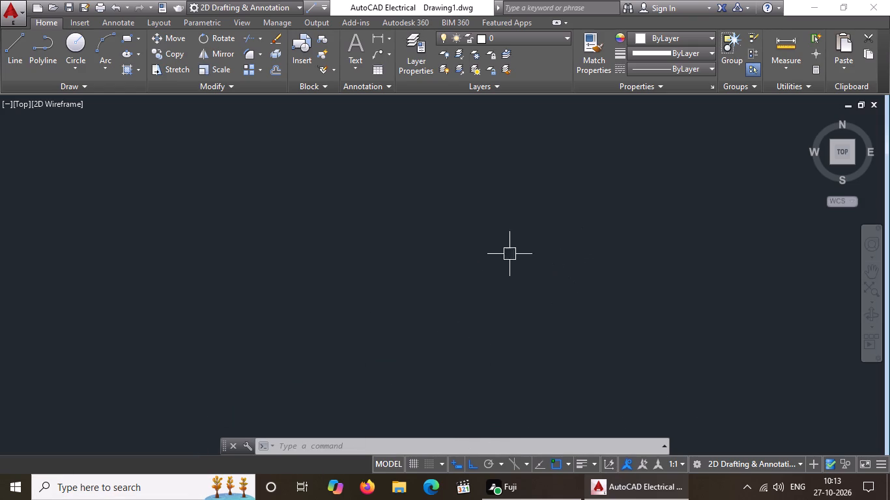
# Start the Line command and view the reference floor plan 31 31.jpg from File Explorer to check its overall dimensions.
pyautogui.press('l')
pyautogui.press('Return')
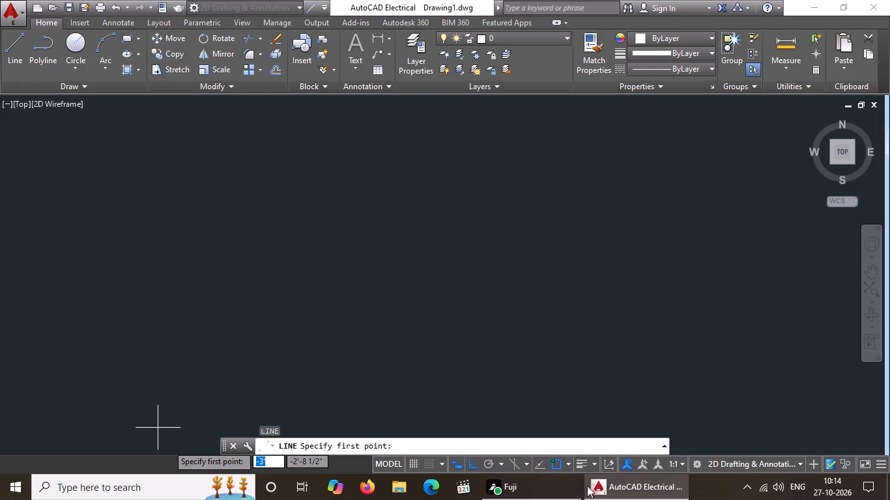
pyautogui.click(395, 484)
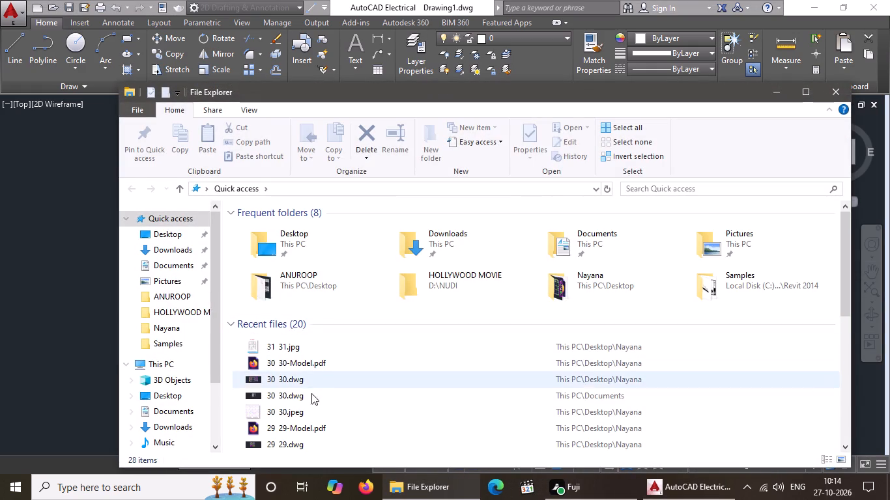
pyautogui.doubleClick(292, 346)
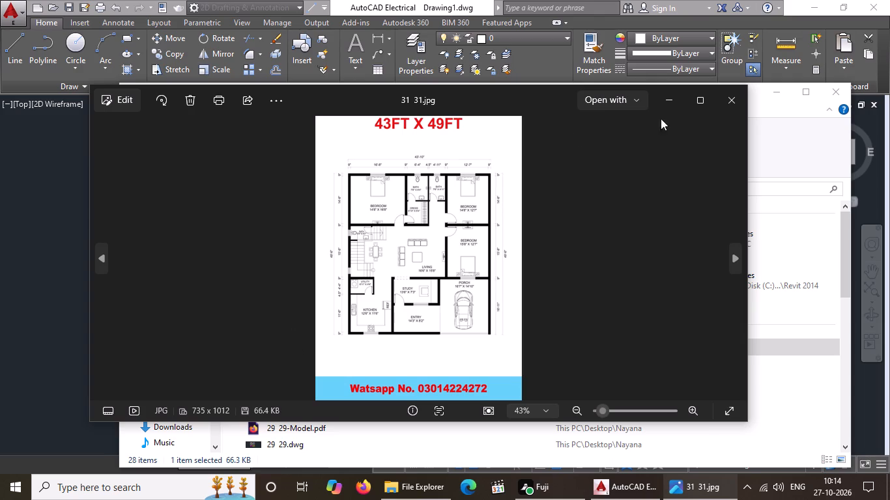
pyautogui.click(730, 100)
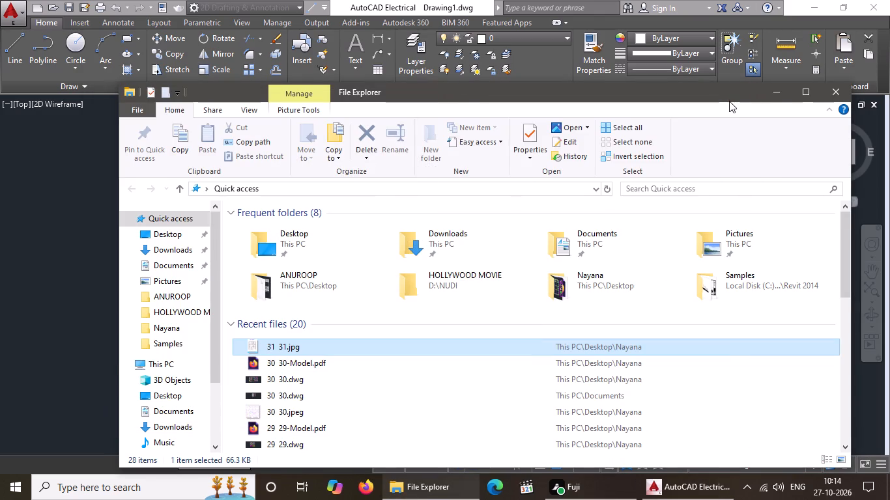
pyautogui.click(833, 94)
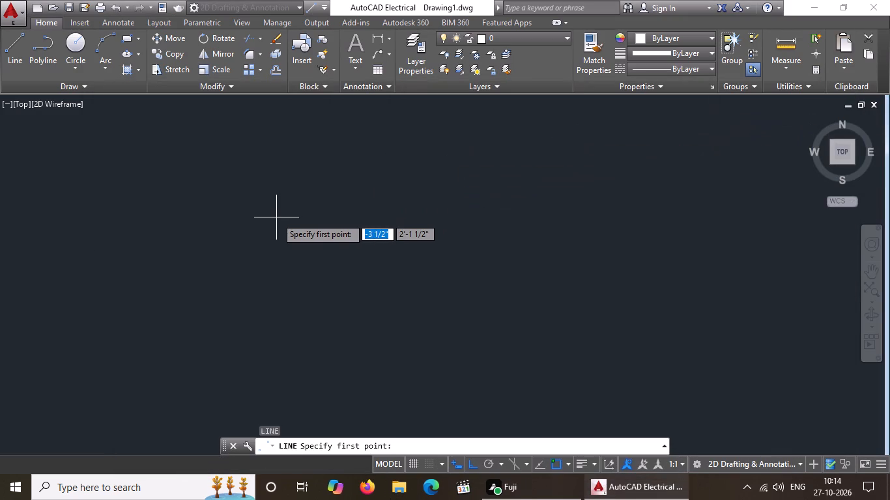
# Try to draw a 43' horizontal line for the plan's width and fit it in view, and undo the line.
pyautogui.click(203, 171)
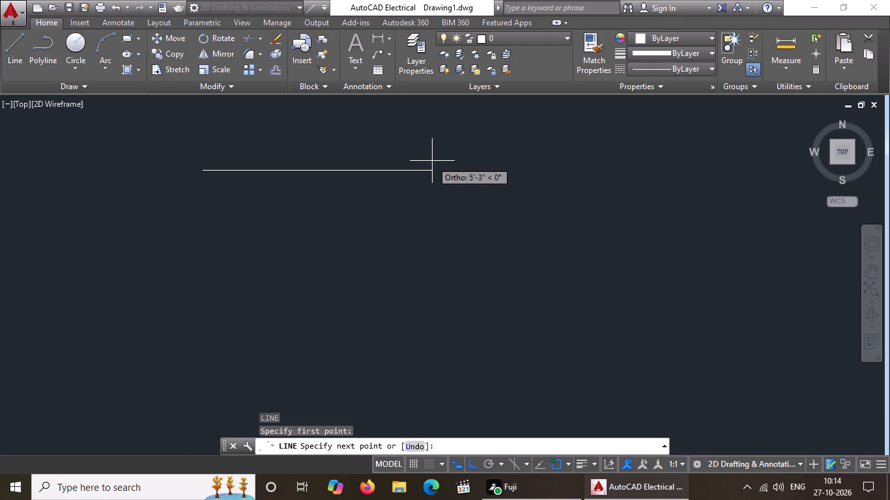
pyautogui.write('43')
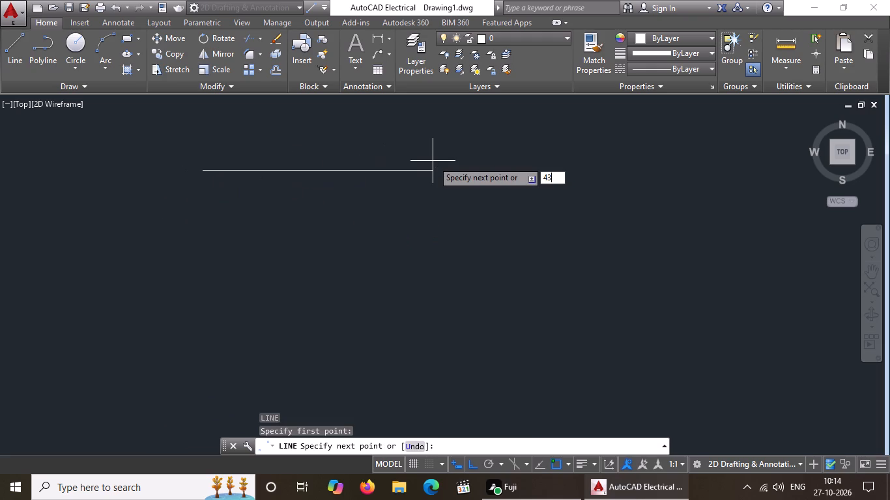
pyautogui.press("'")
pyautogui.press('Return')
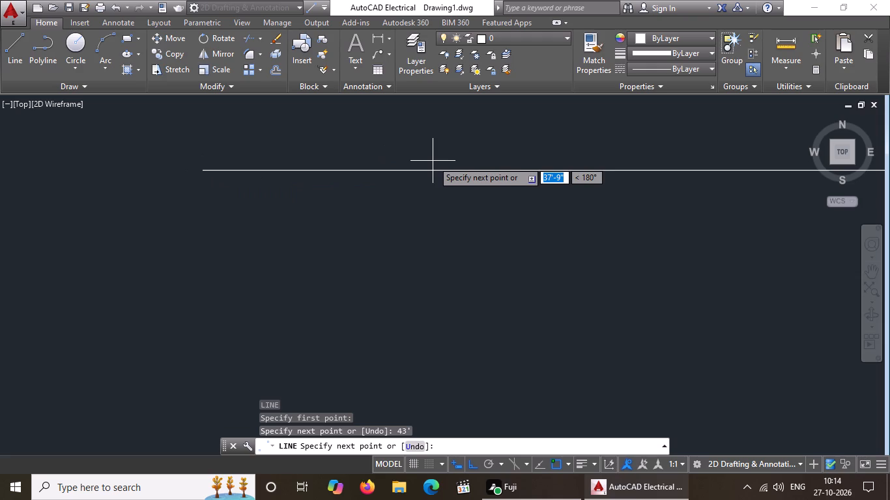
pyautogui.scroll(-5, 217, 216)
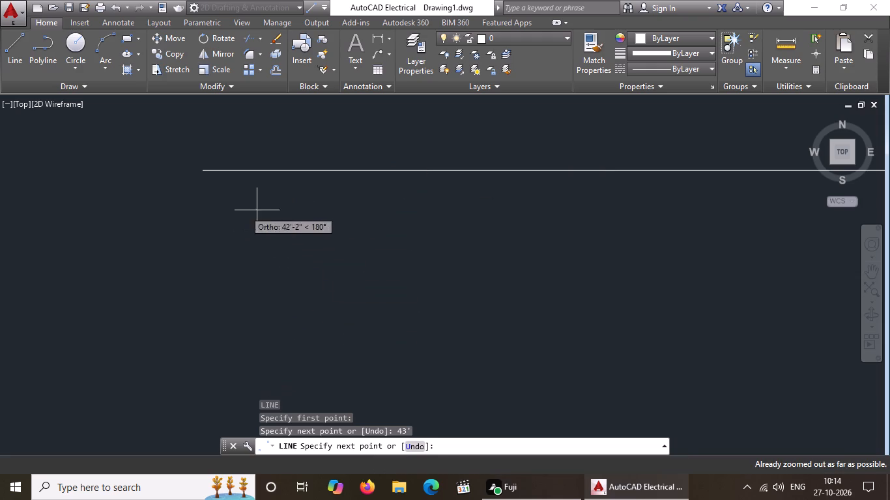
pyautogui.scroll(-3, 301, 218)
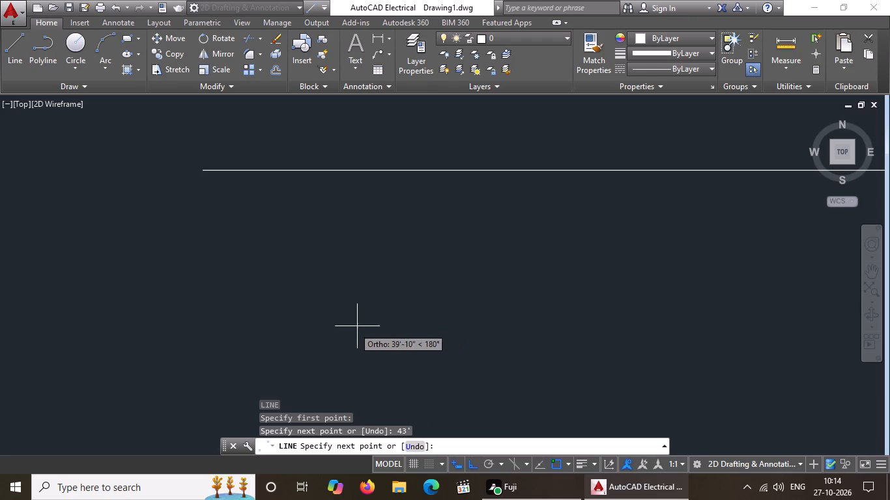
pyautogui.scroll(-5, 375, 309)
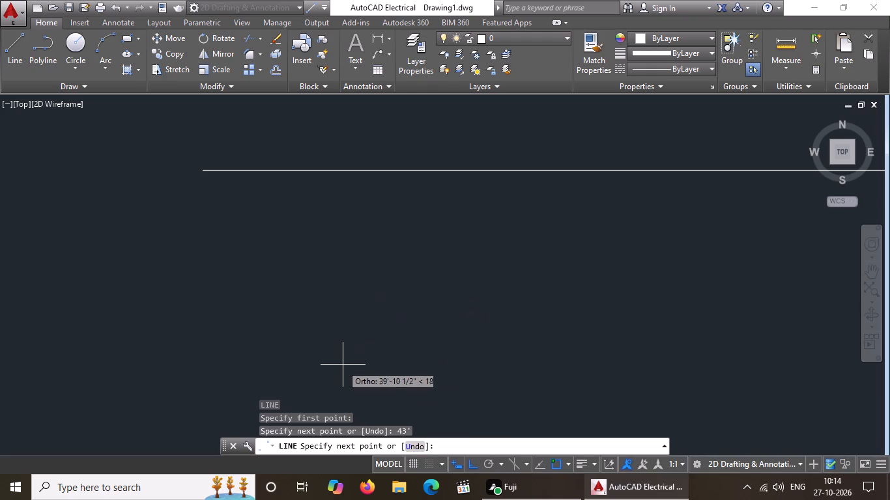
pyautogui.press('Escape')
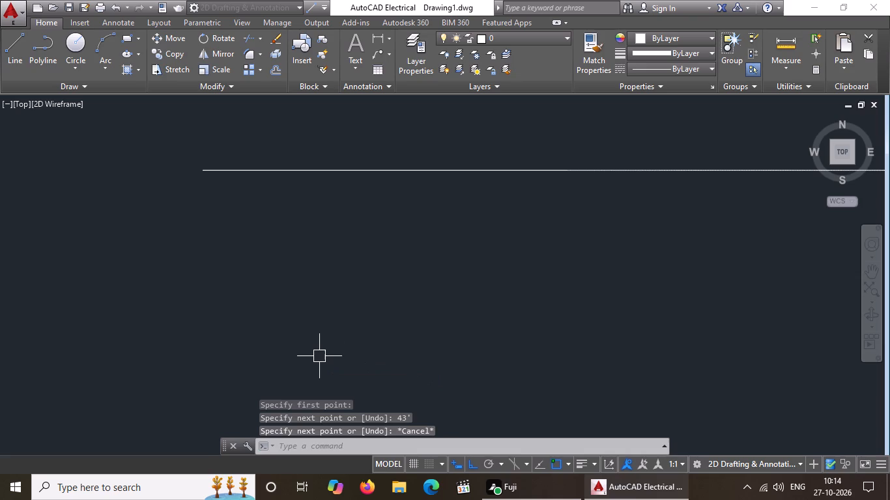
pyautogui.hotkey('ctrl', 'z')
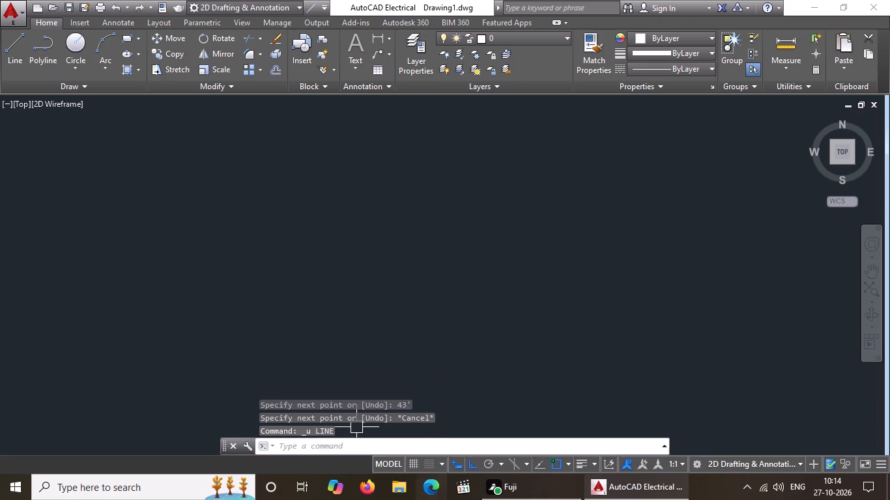
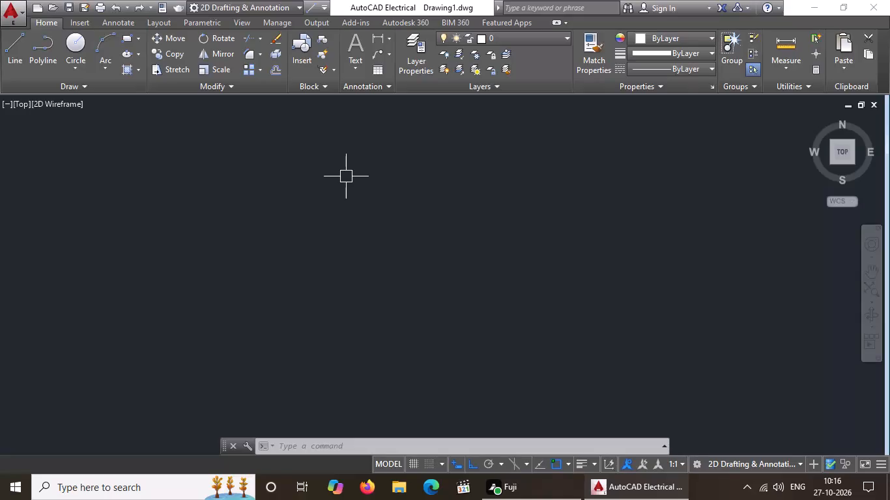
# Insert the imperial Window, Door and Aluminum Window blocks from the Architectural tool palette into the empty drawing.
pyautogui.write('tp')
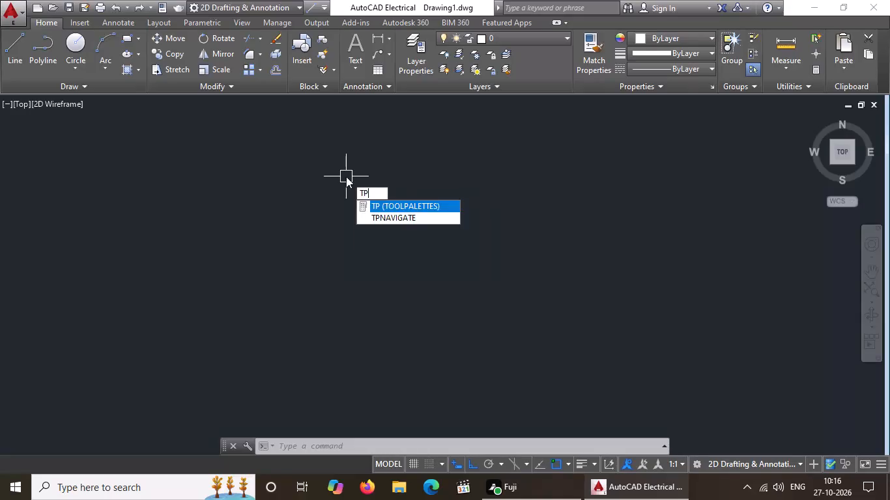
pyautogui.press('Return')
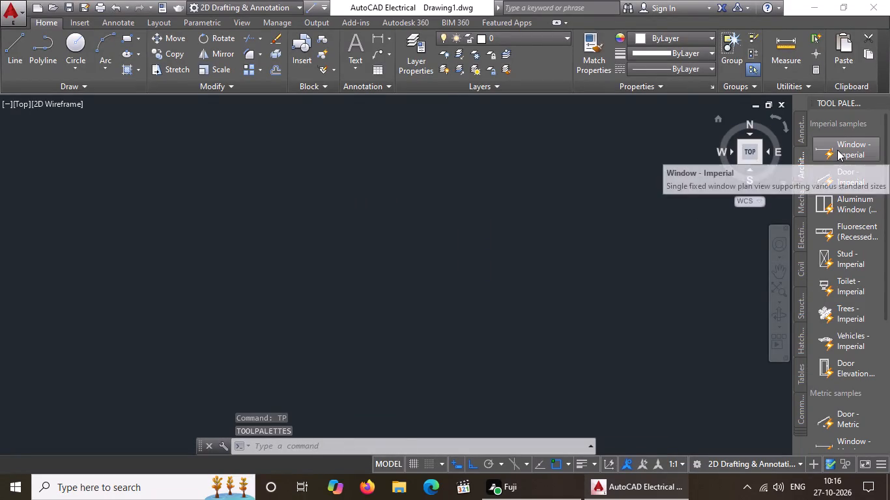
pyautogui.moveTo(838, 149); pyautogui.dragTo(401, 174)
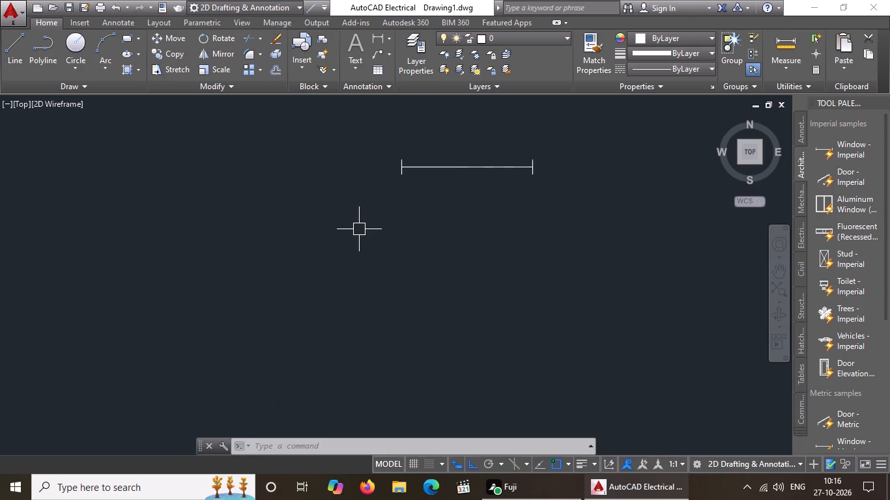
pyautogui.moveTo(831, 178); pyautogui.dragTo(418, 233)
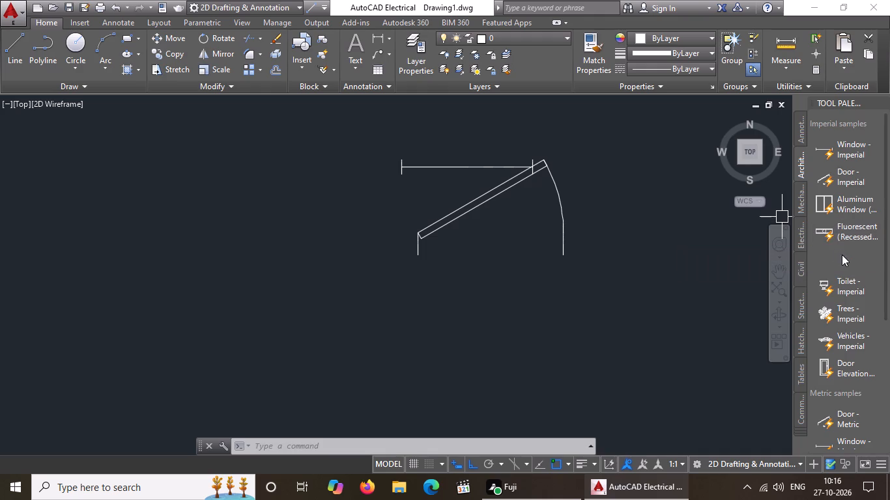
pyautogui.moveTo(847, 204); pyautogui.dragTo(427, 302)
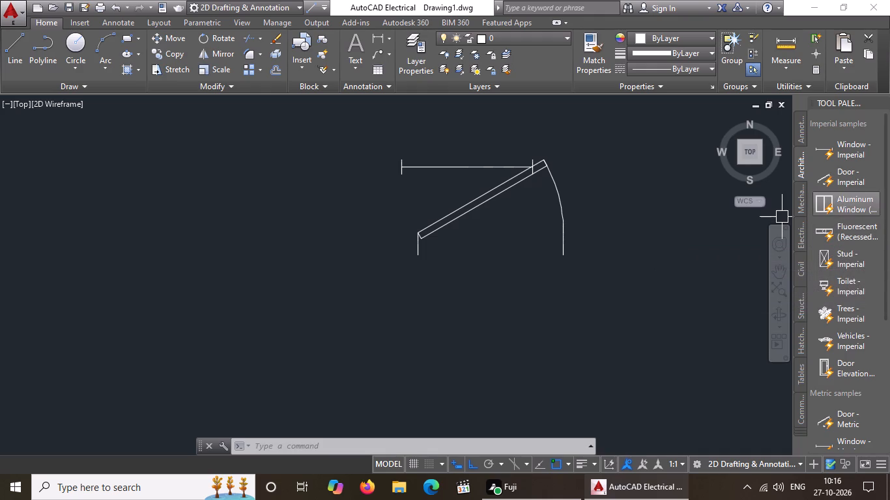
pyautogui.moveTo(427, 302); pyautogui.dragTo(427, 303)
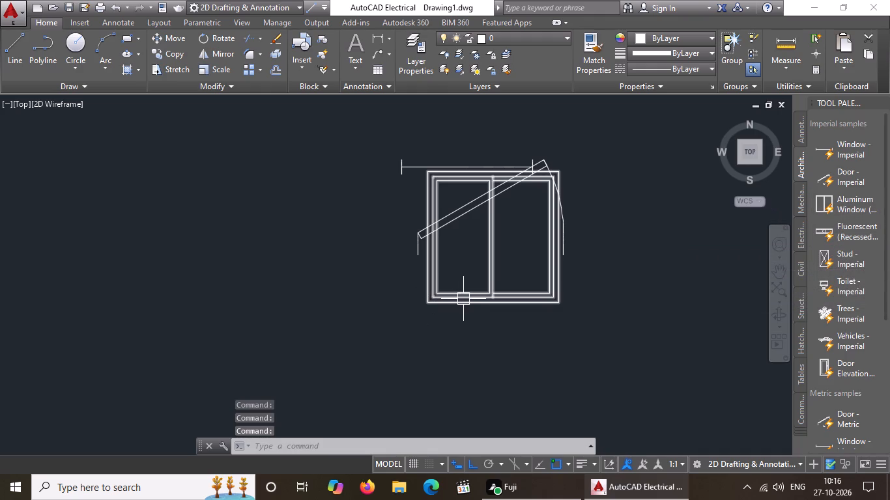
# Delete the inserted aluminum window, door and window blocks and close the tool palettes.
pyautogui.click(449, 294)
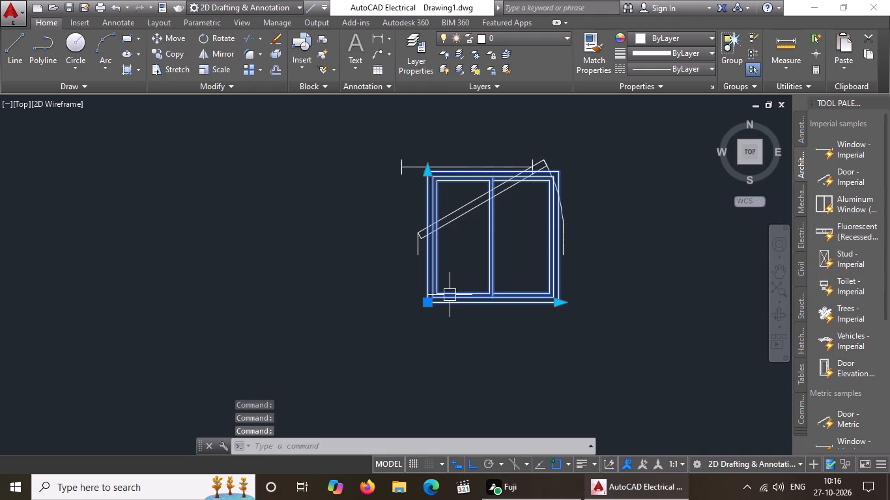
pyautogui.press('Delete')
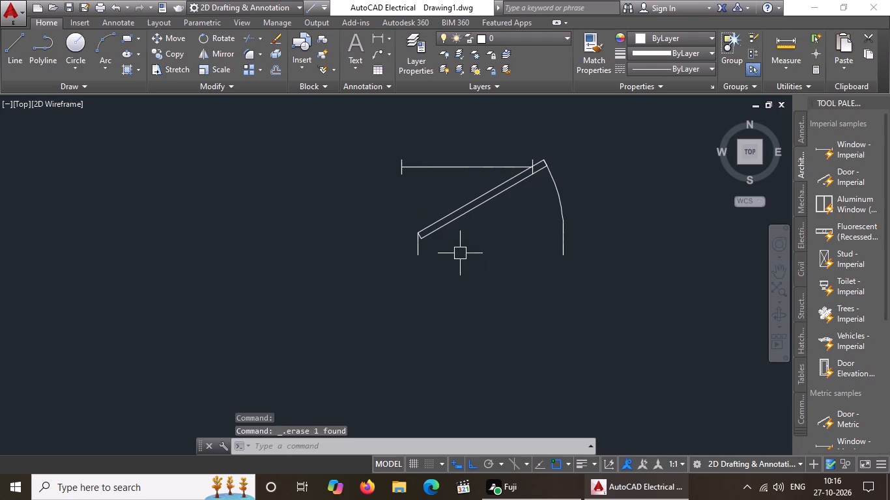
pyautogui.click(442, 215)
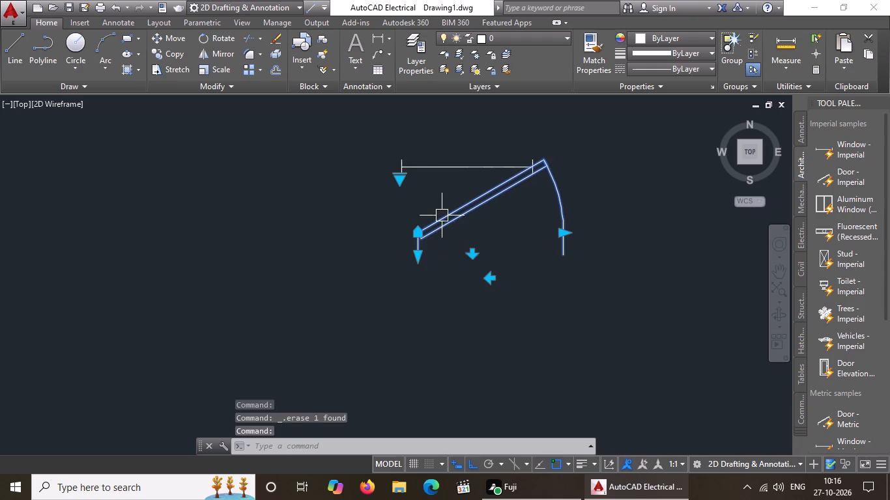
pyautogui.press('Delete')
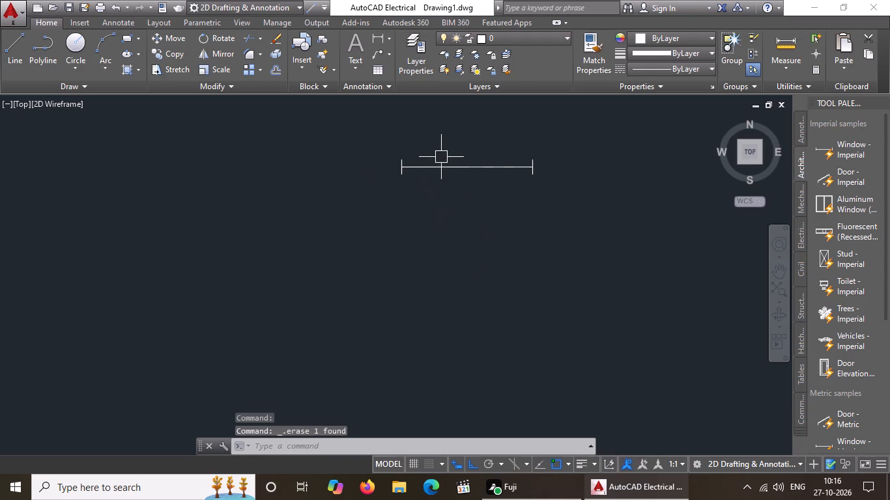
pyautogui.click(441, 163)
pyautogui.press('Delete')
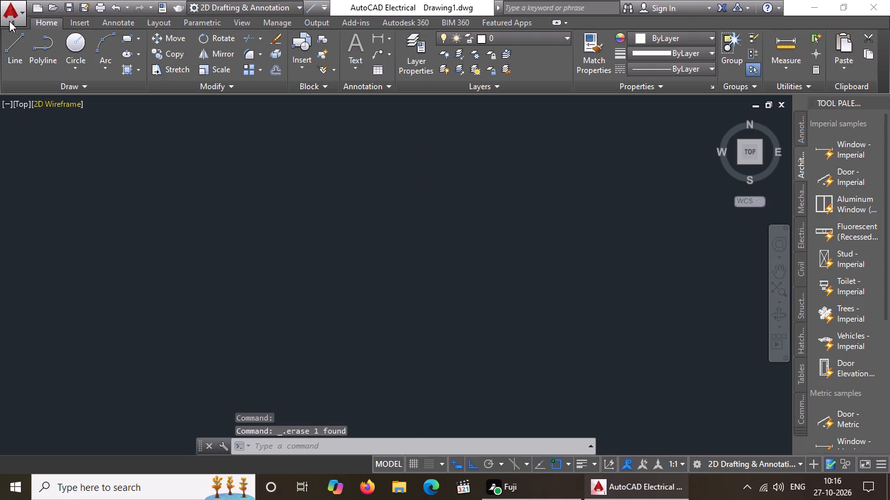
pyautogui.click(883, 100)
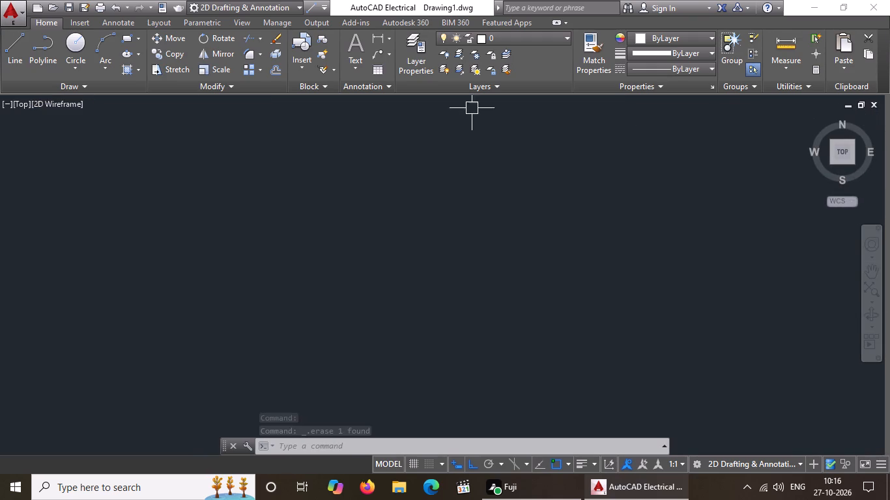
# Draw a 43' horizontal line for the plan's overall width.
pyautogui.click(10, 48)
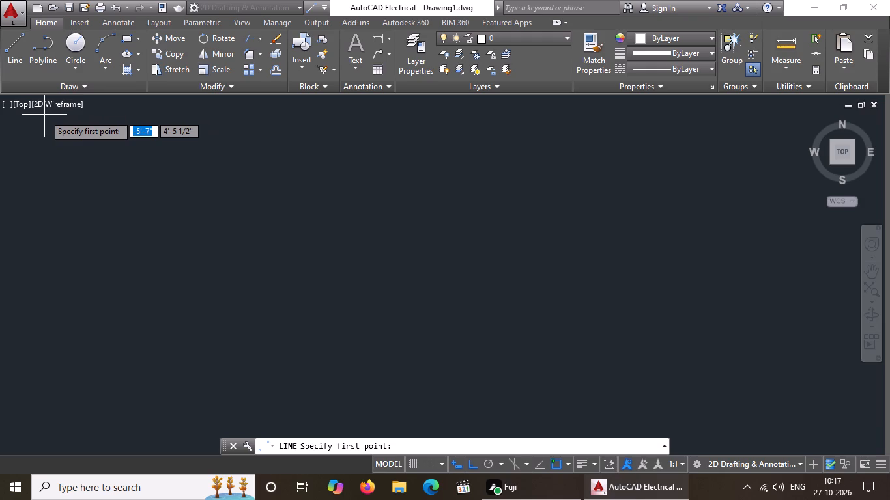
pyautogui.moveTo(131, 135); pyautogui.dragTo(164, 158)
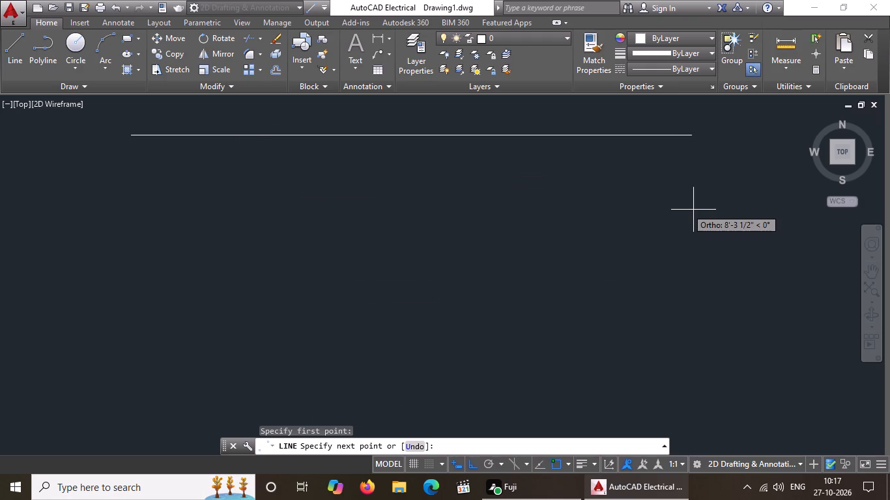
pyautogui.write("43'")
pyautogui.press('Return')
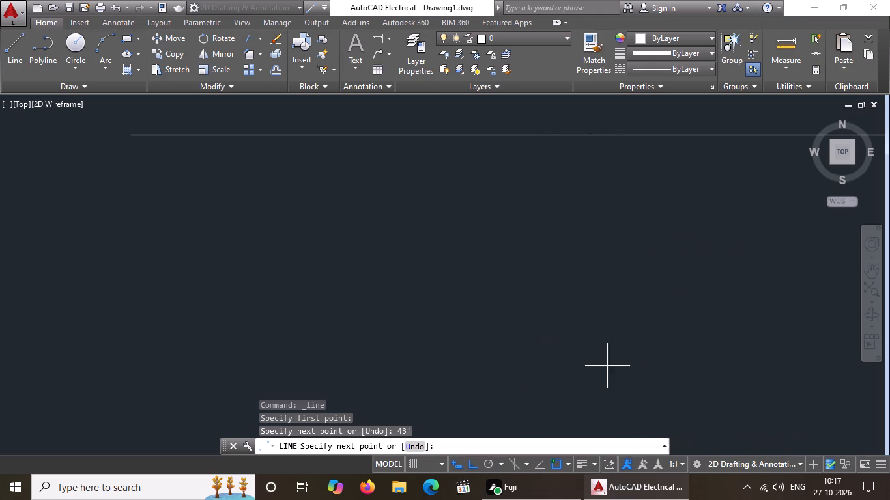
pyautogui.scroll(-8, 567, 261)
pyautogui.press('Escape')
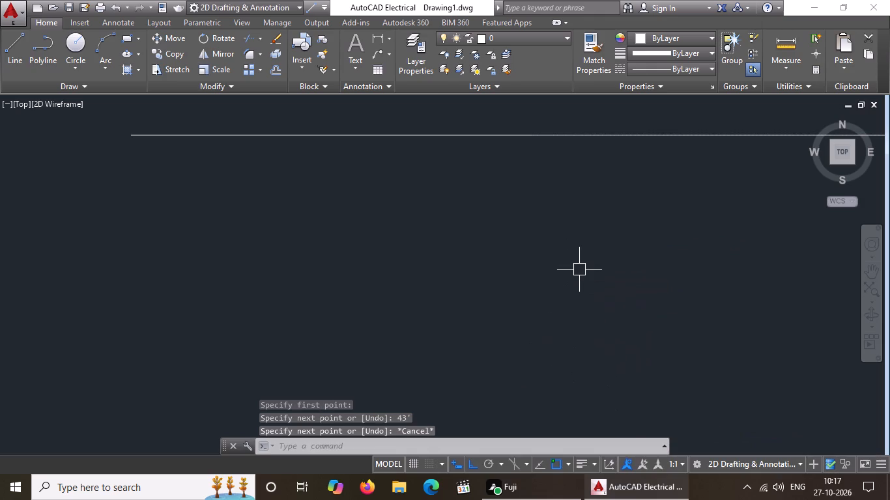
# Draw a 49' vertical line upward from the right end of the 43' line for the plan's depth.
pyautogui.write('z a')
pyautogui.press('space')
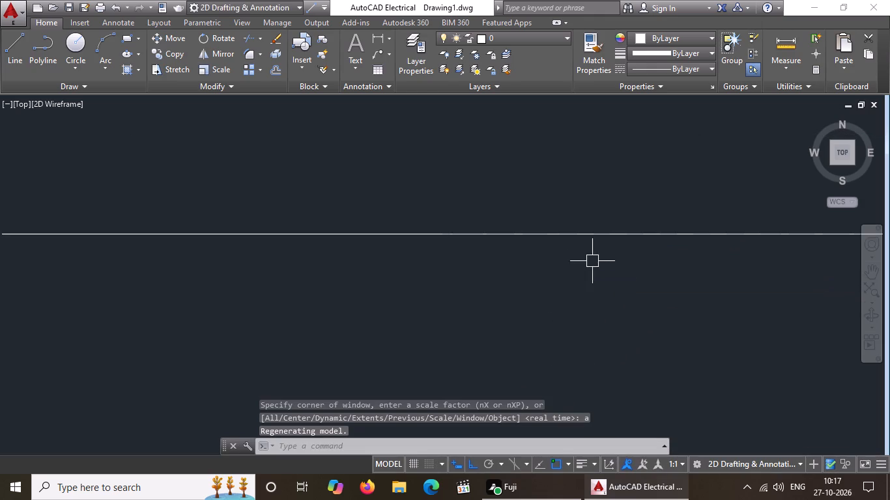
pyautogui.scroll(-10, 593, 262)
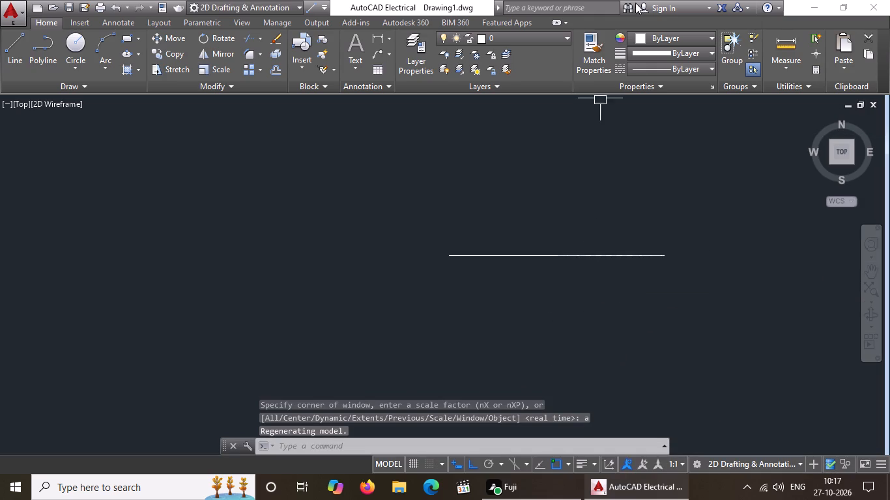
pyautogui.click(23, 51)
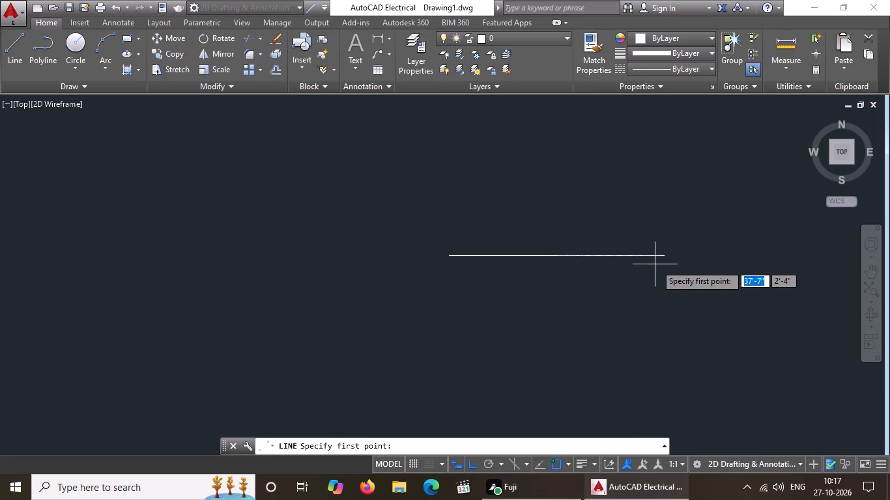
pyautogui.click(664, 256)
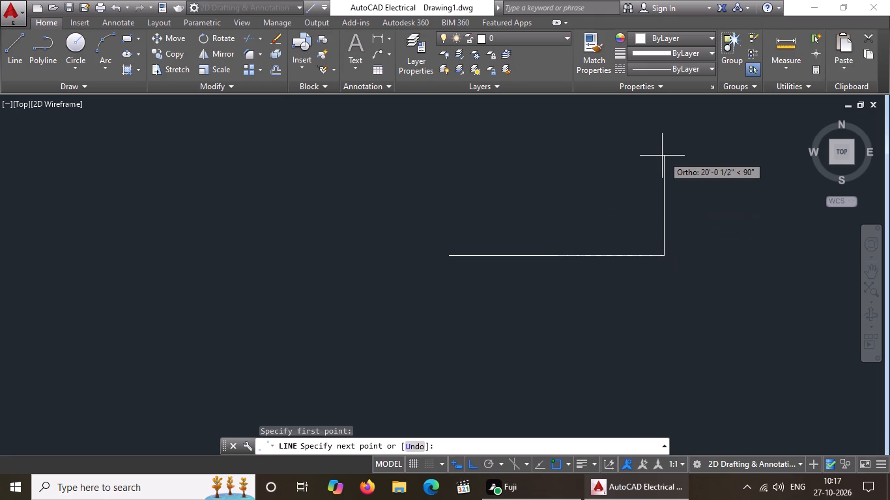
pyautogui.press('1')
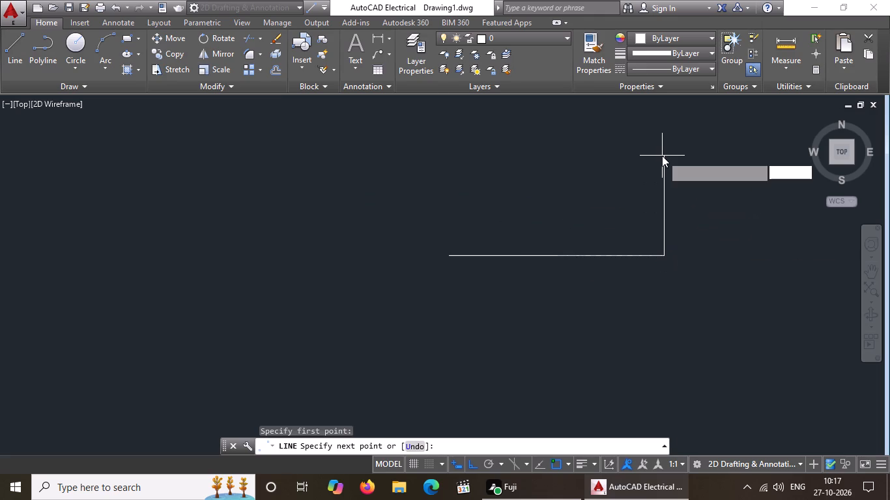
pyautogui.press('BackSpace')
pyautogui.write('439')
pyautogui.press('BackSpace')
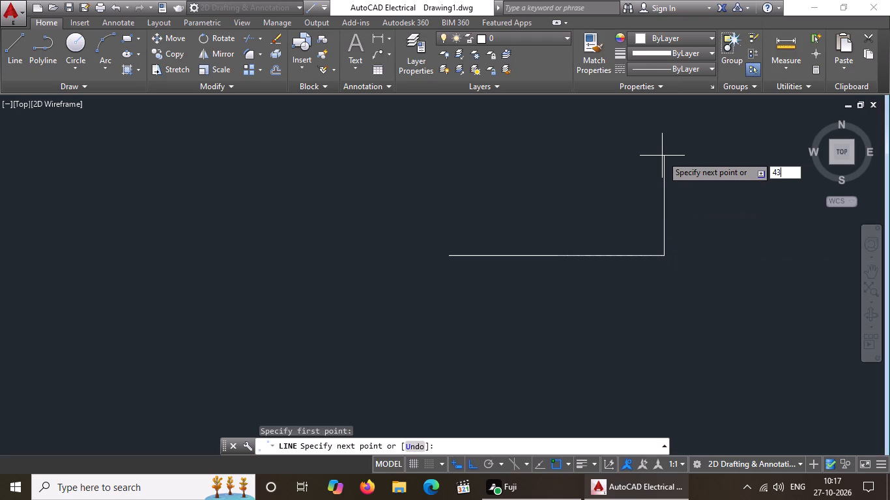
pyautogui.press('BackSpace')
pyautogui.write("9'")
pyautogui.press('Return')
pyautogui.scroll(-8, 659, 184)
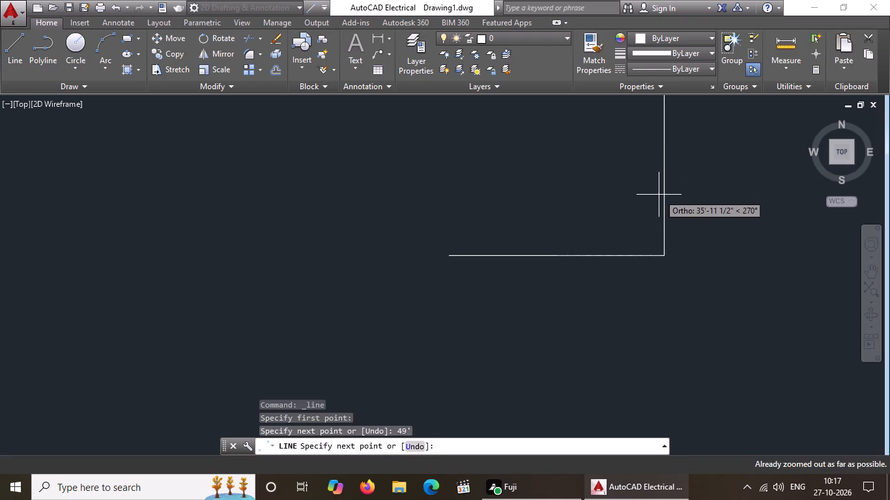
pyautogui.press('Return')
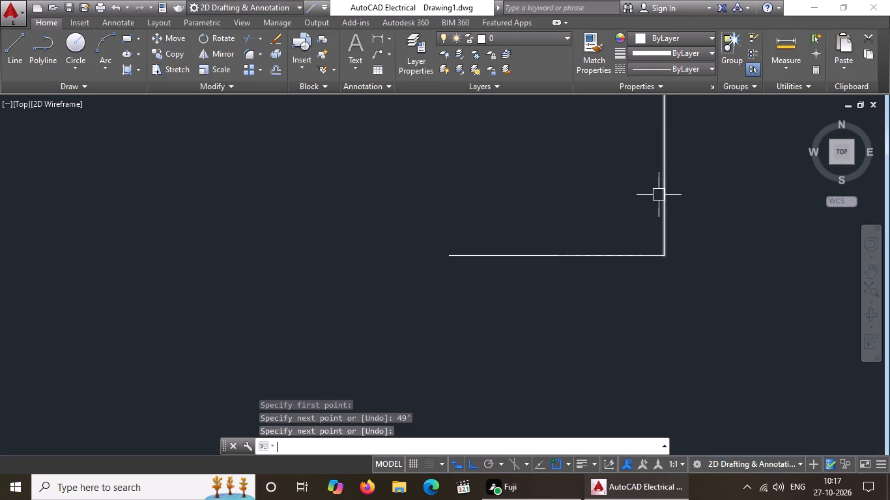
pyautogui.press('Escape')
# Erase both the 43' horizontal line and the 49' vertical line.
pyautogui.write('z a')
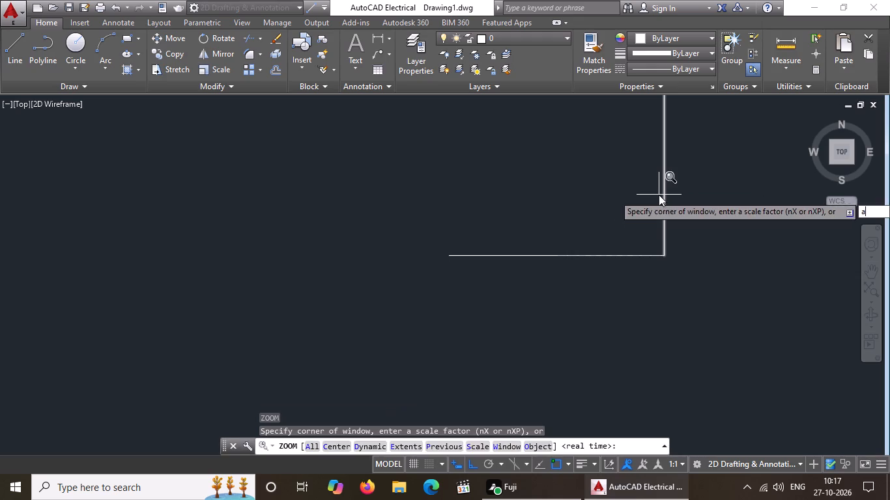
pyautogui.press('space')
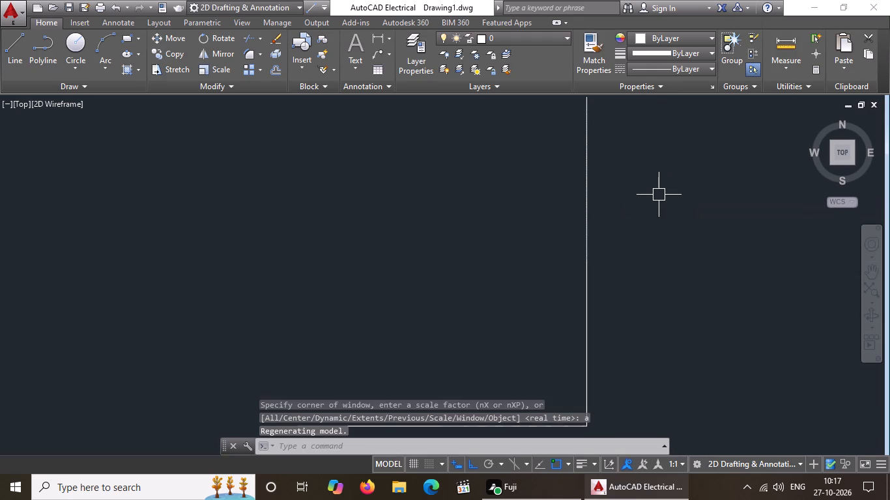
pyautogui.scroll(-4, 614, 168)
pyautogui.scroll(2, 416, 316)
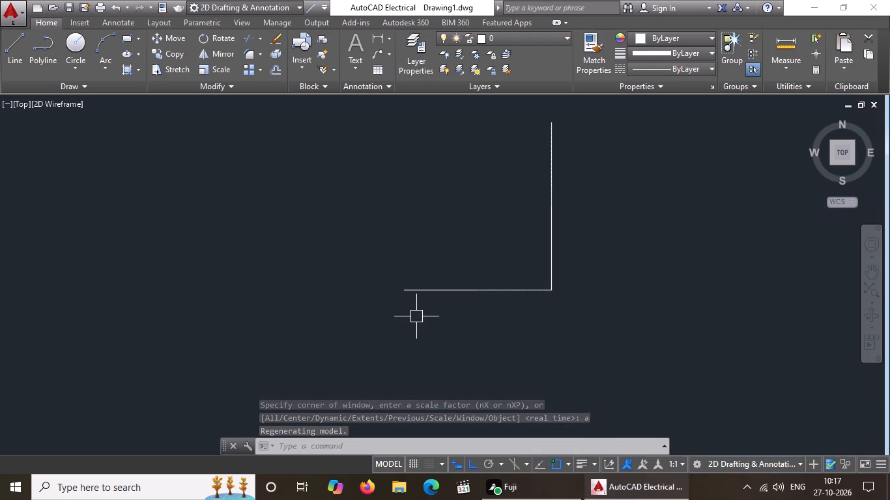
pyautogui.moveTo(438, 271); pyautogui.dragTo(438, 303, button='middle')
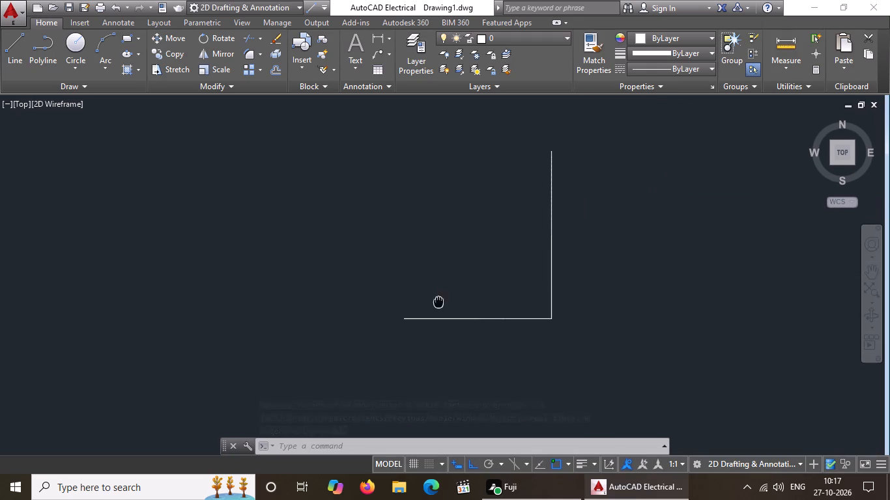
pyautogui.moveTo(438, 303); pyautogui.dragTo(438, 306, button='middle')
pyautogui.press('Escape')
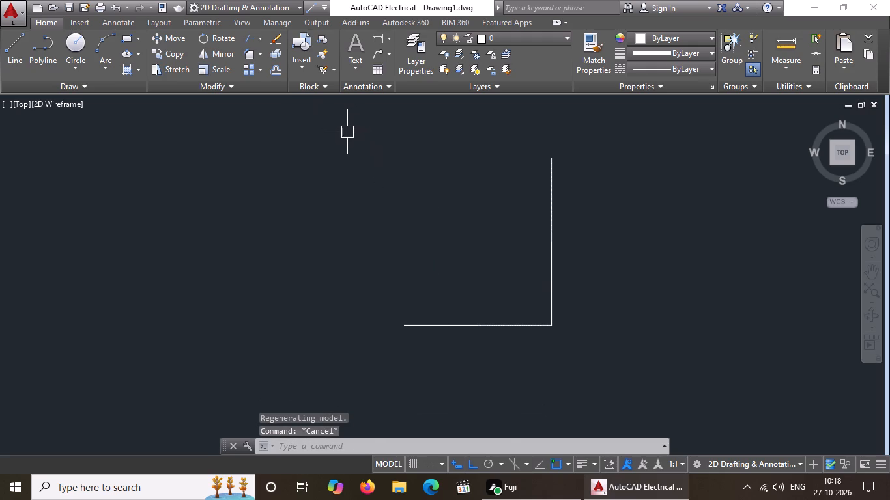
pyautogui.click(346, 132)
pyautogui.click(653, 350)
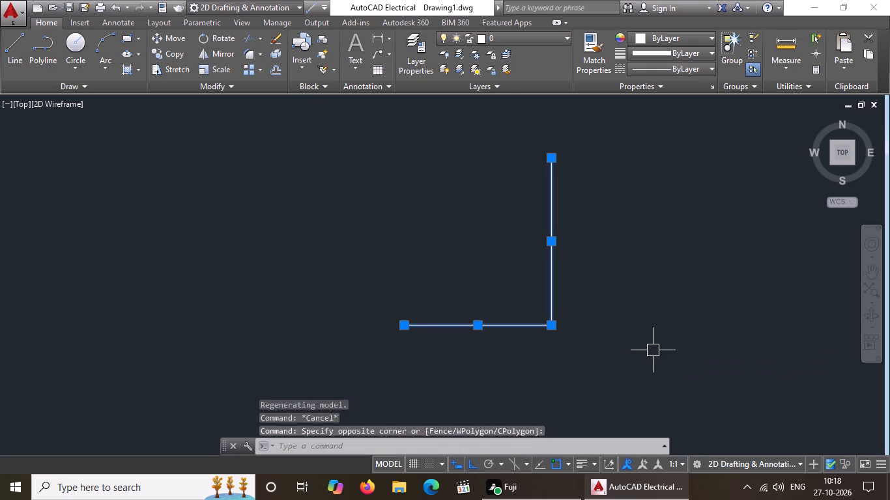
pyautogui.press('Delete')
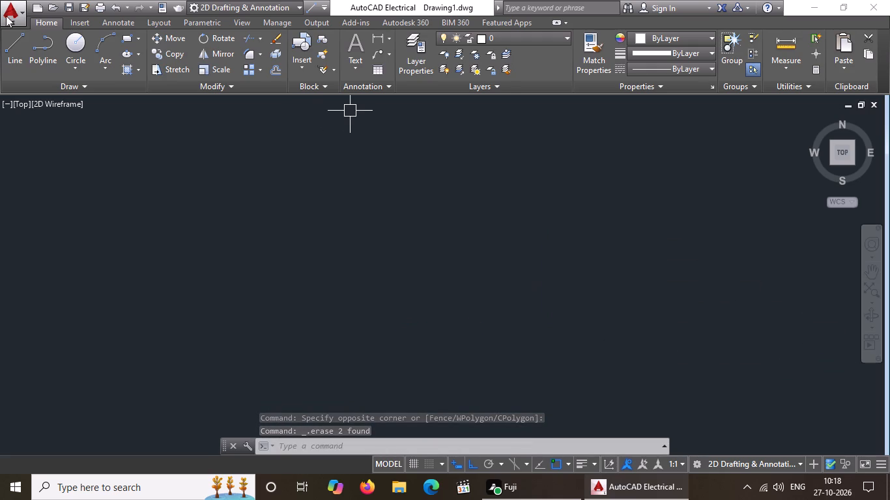
# Draw the first room's closed rectangular outline with lines, 14'8" wide and 16'8" deep, starting from its upper-left corner.
pyautogui.press('l')
pyautogui.press('Return')
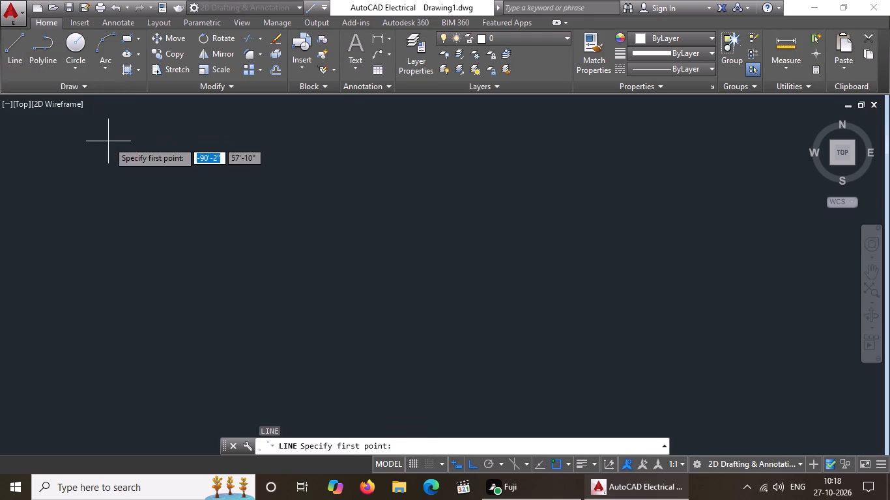
pyautogui.moveTo(108, 142); pyautogui.dragTo(116, 145)
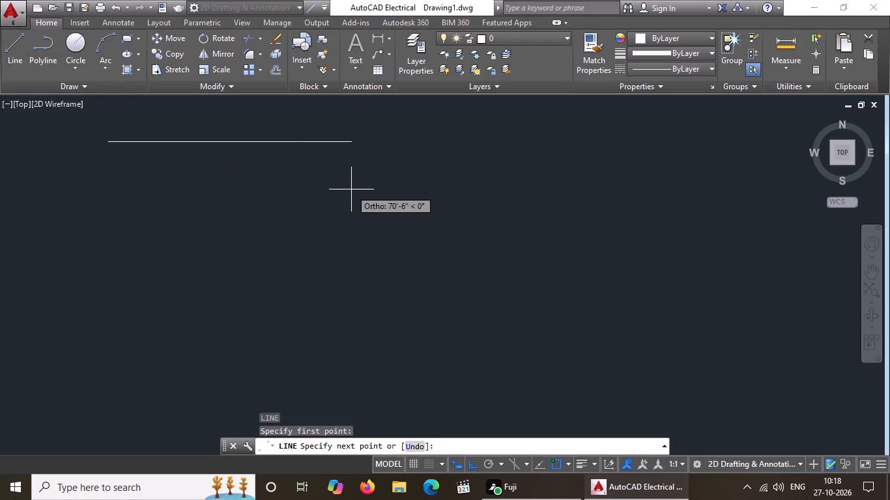
pyautogui.write("14'")
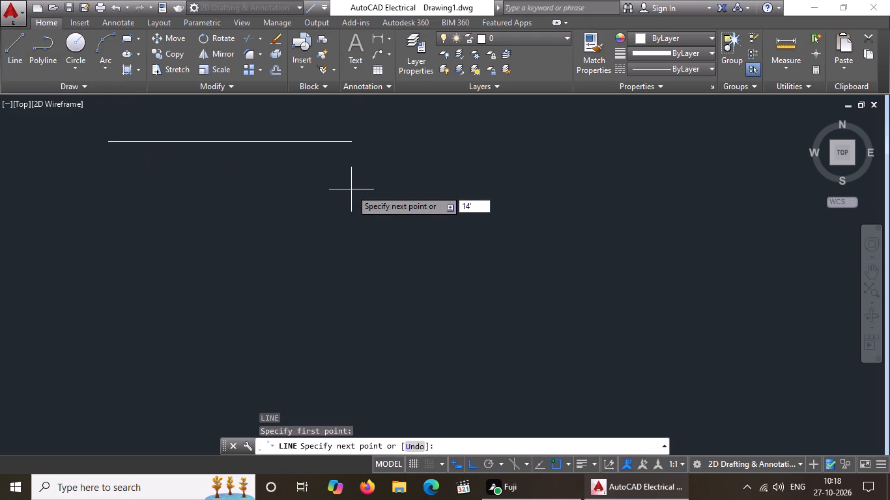
pyautogui.press('8')
pyautogui.hotkey('shift', '"')
pyautogui.press('Return')
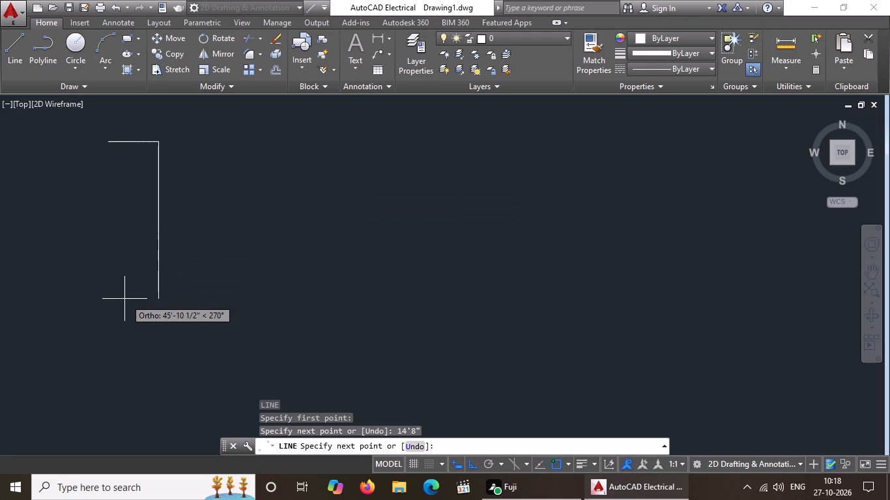
pyautogui.write('16')
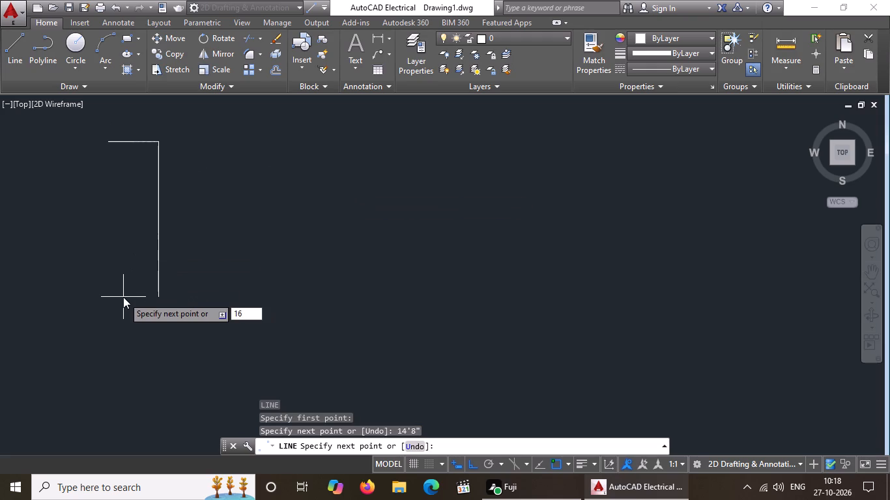
pyautogui.press("'")
pyautogui.write('8"')
pyautogui.press('Return')
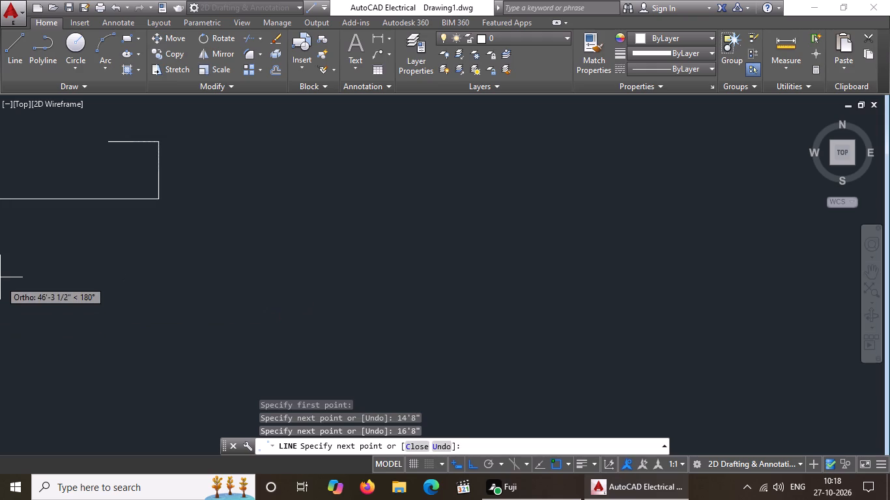
pyautogui.write("14'")
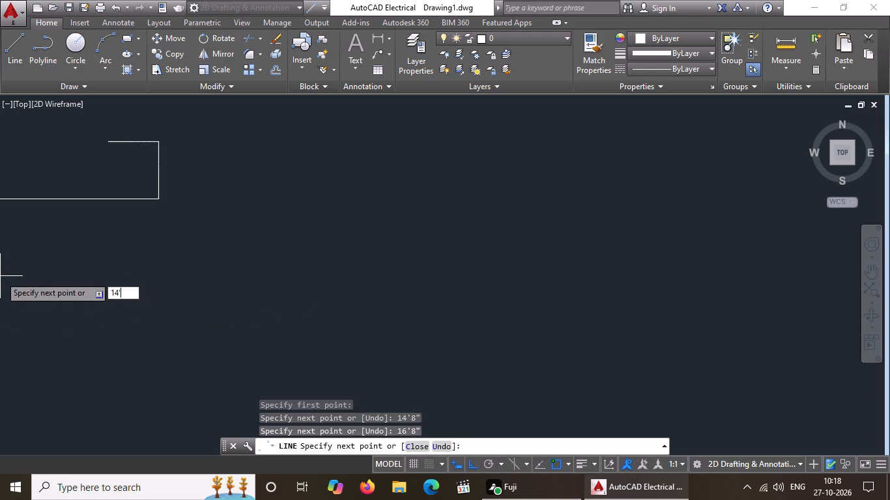
pyautogui.write('8"')
pyautogui.press('Return')
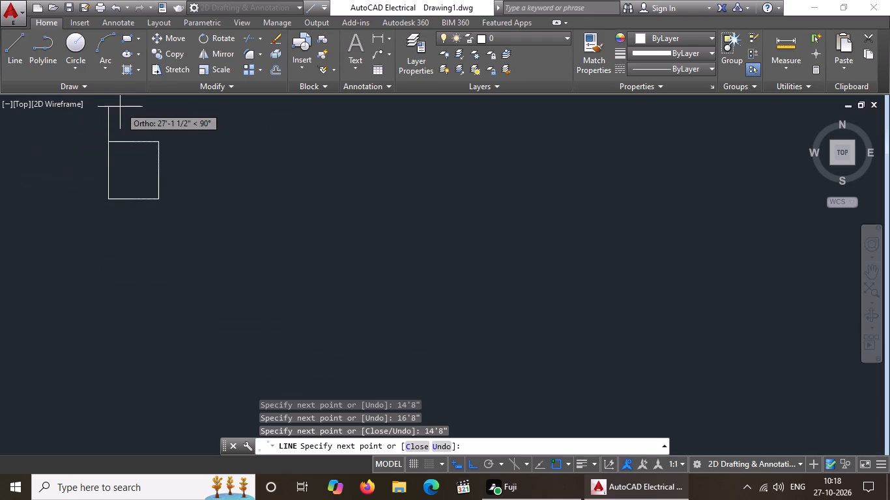
pyautogui.write("16'")
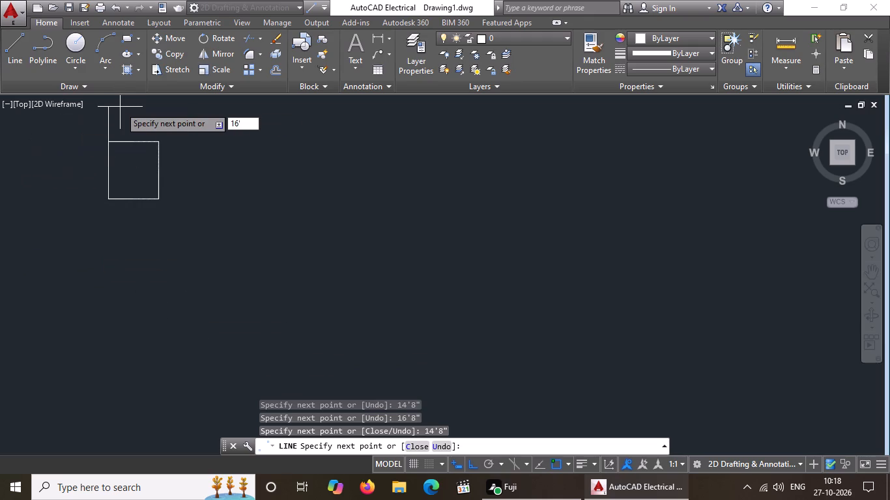
pyautogui.write('8":')
pyautogui.press('BackSpace')
pyautogui.press('Return')
pyautogui.press('Return')
pyautogui.press('Escape')
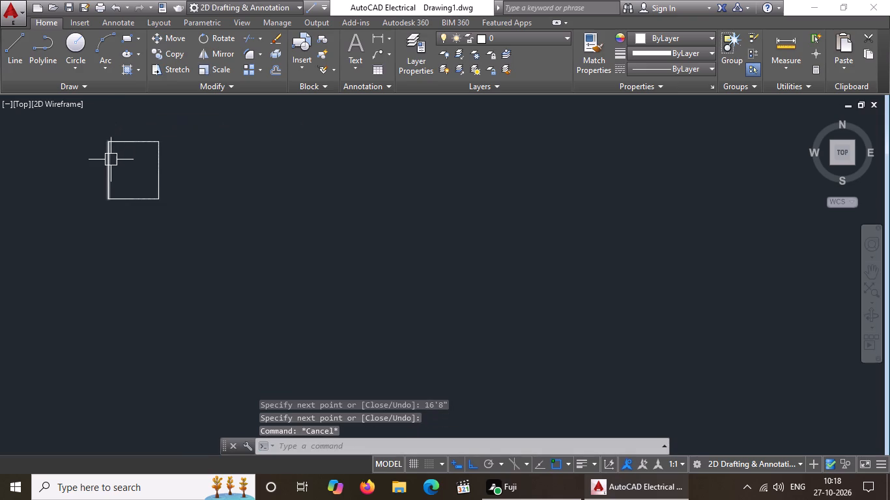
# Offset all four sides of the 14'8" by 16'8" room outward by 9" for the wall thickness.
pyautogui.write('o0')
pyautogui.press('Escape')
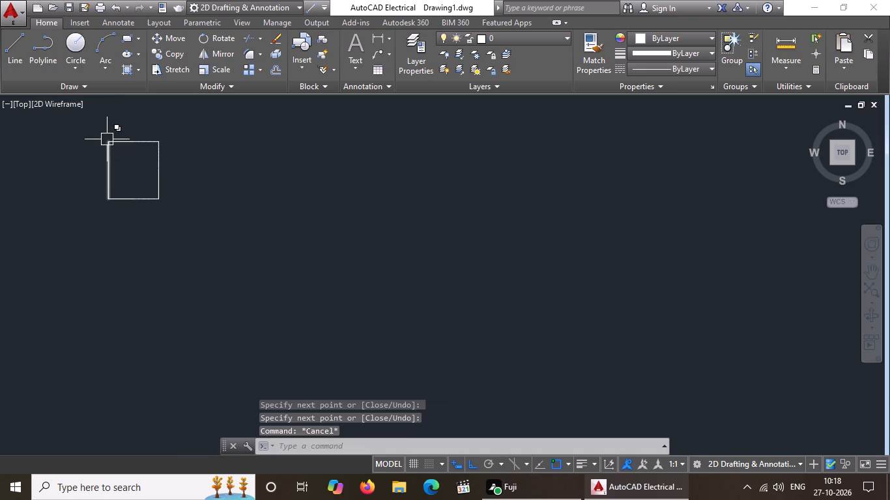
pyautogui.press('o')
pyautogui.press('Return')
pyautogui.write('9"')
pyautogui.press('Return')
pyautogui.moveTo(140, 138); pyautogui.dragTo(143, 121)
pyautogui.click(145, 115)
pyautogui.click(108, 176)
pyautogui.moveTo(93, 178); pyautogui.dragTo(96, 192)
pyautogui.click(137, 201)
pyautogui.moveTo(136, 216); pyautogui.dragTo(149, 201)
pyautogui.moveTo(155, 168); pyautogui.dragTo(171, 168)
pyautogui.click(184, 169)
pyautogui.press('Escape')
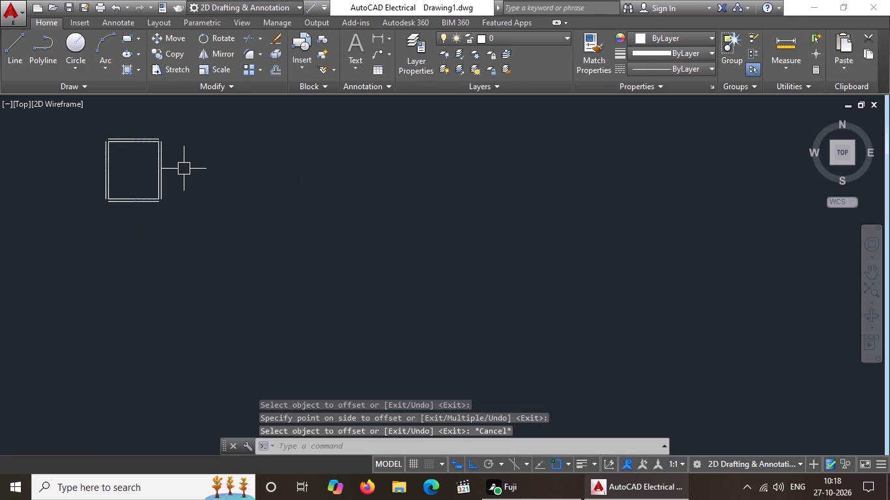
# Draw the second room from the top end of the first room's outer right wall line: 7'6" right, 6'4" down, 7'6" back left.
pyautogui.press('l')
pyautogui.press('Return')
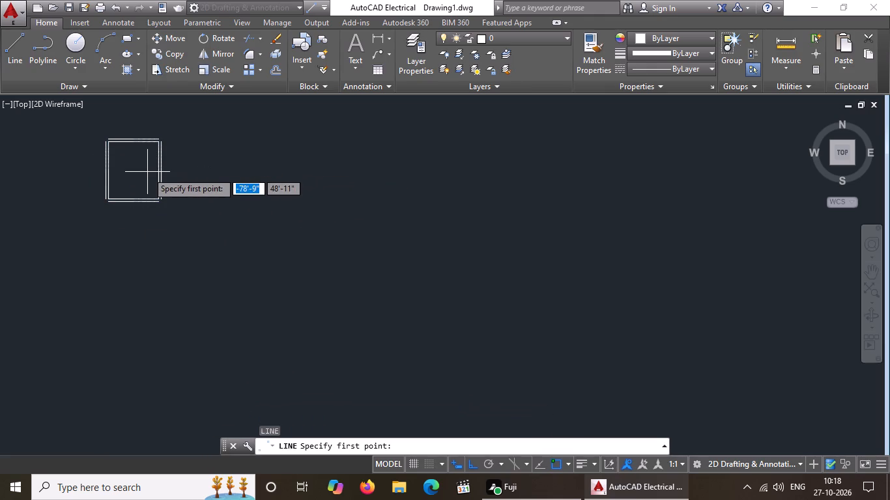
pyautogui.scroll(3, 139, 127)
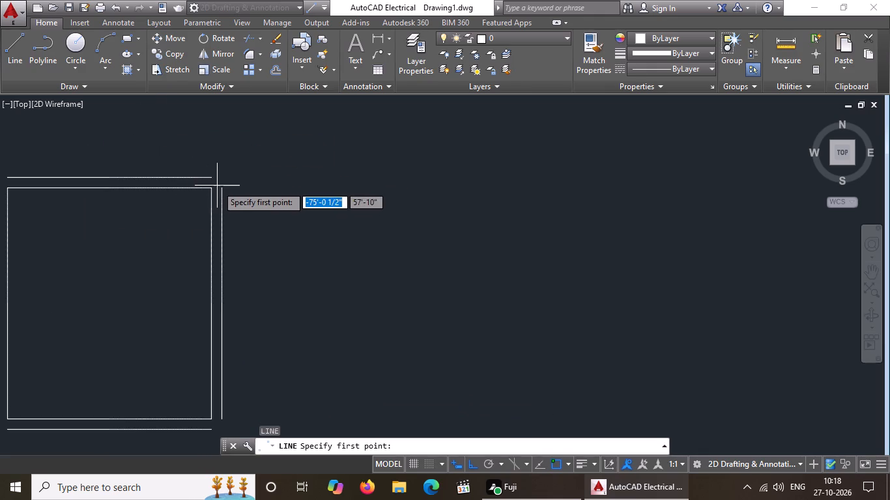
pyautogui.moveTo(221, 186); pyautogui.dragTo(264, 191)
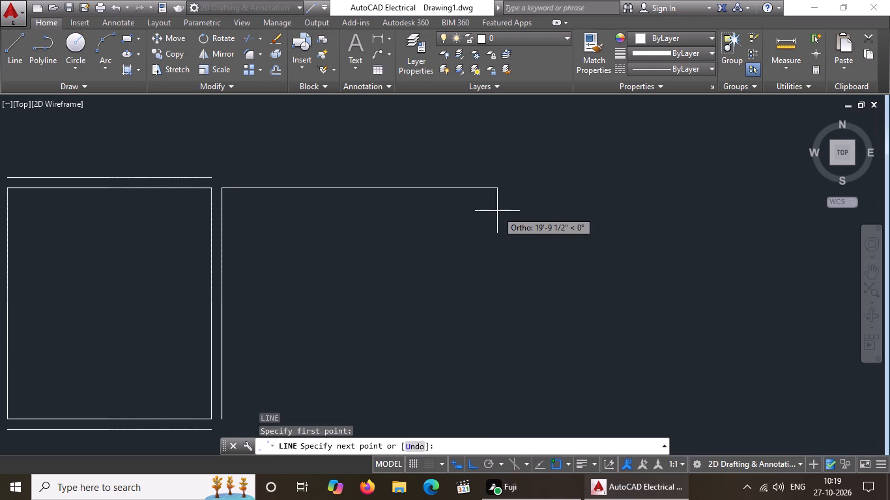
pyautogui.write('7\'6"')
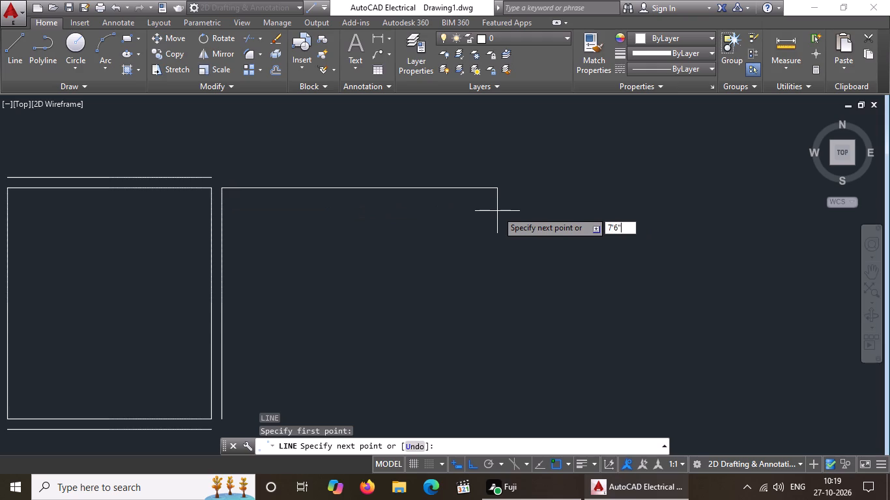
pyautogui.press('Return')
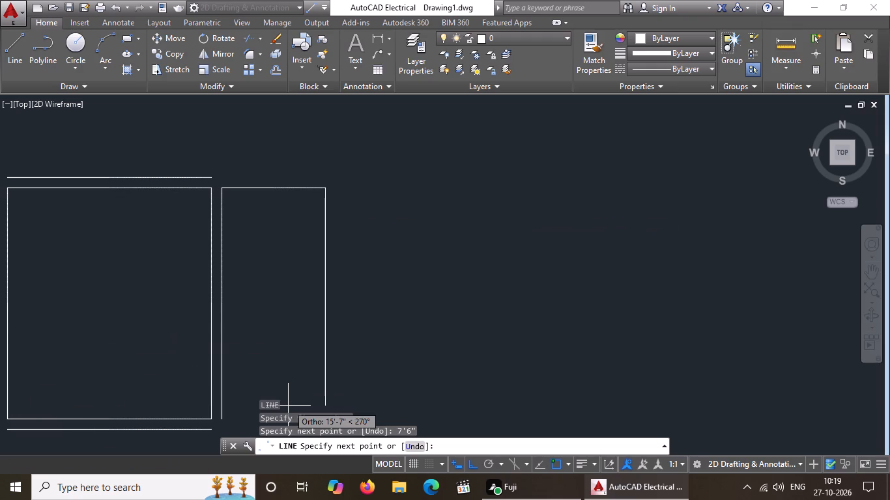
pyautogui.write('6\'4"')
pyautogui.press('Return')
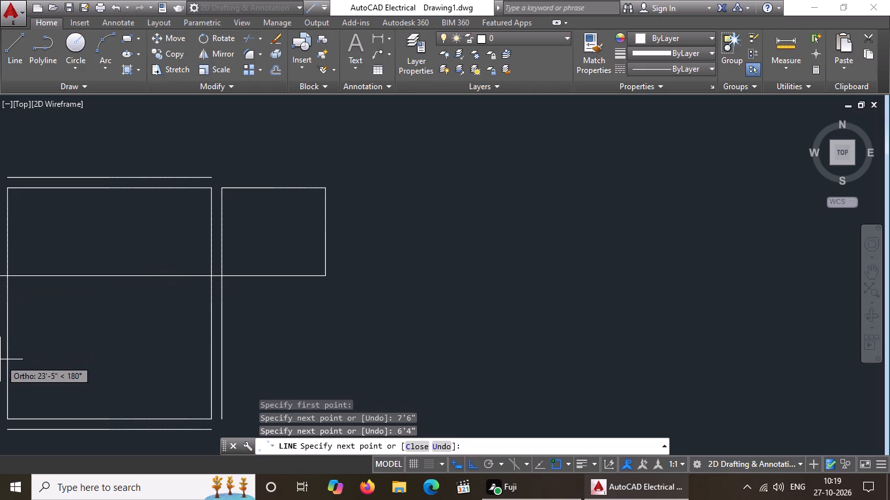
pyautogui.press('7')
pyautogui.write('\'6"')
pyautogui.press('Return')
pyautogui.press('Return')
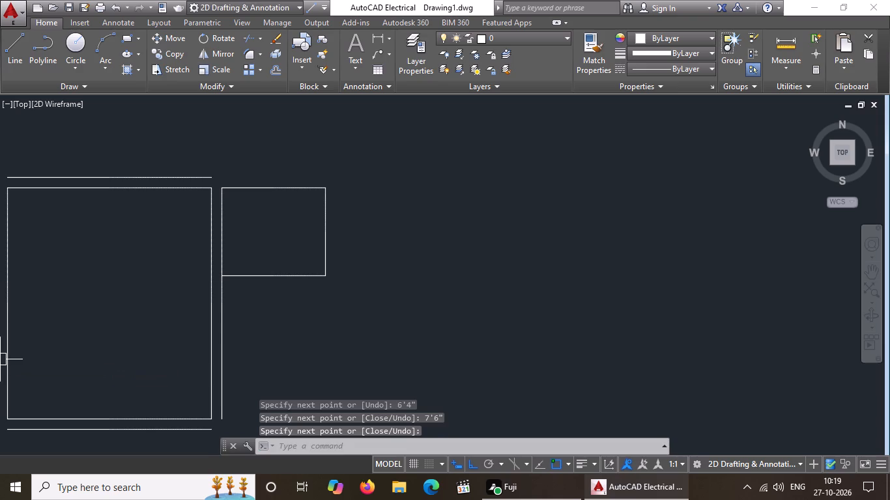
# Offset the top, right and bottom sides of the 7'6" by 6'4" room outward by 9".
pyautogui.press('o')
pyautogui.press('Return')
pyautogui.write('9"')
pyautogui.press('Return')
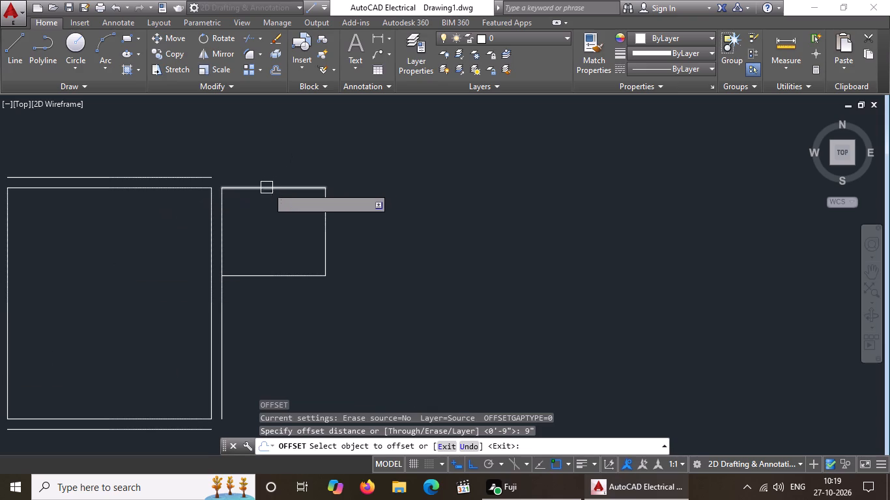
pyautogui.doubleClick(270, 185)
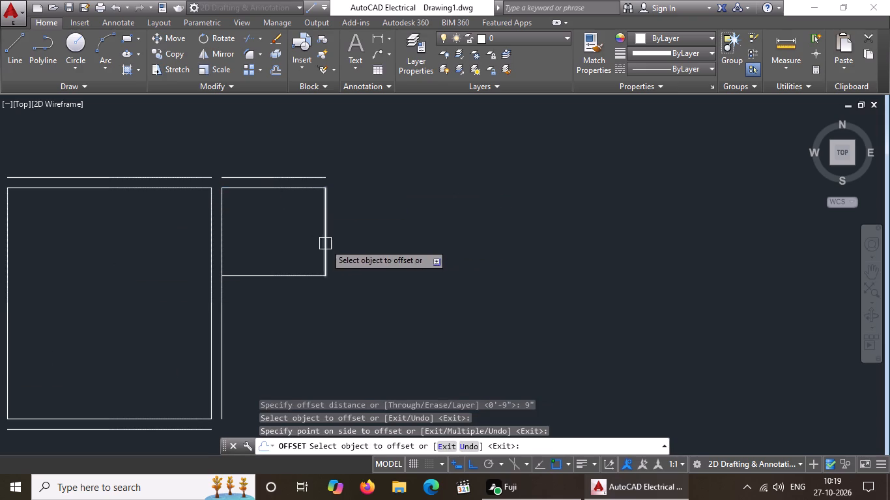
pyautogui.click(325, 243)
pyautogui.click(358, 239)
pyautogui.click(302, 279)
pyautogui.click(304, 320)
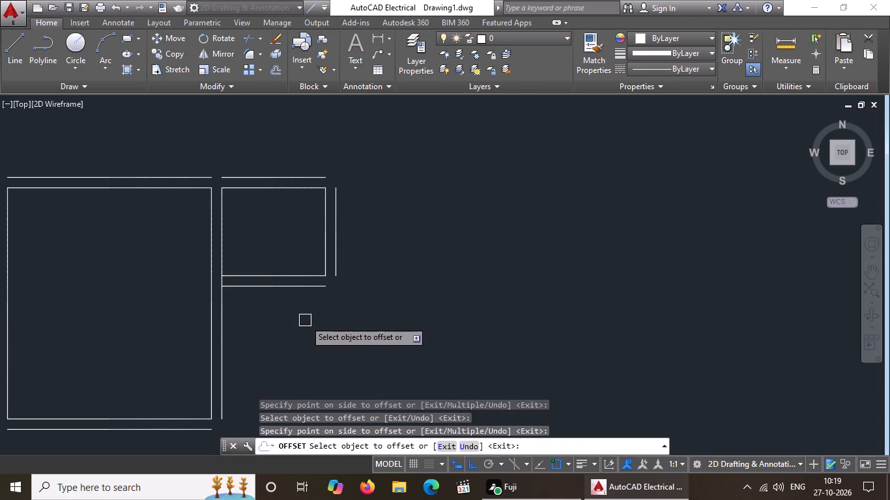
pyautogui.press('Escape')
# Draw the third room from the top end of the second room's outer right wall line: 7'6" right, 4'11" down, 7'6" back left.
pyautogui.press('l')
pyautogui.press('Return')
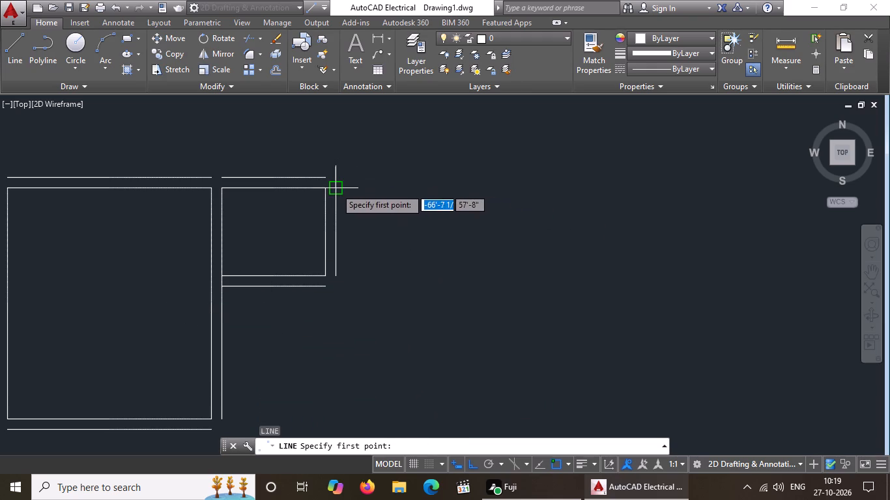
pyautogui.moveTo(336, 187); pyautogui.dragTo(354, 180)
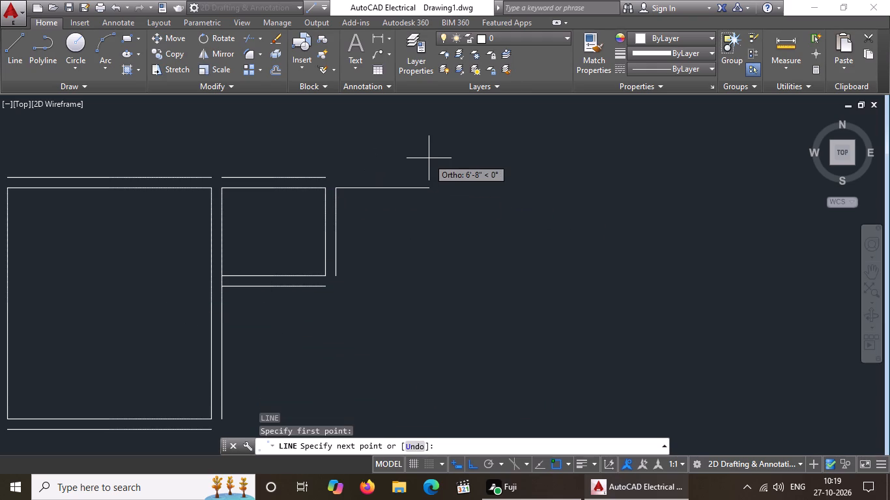
pyautogui.press('7')
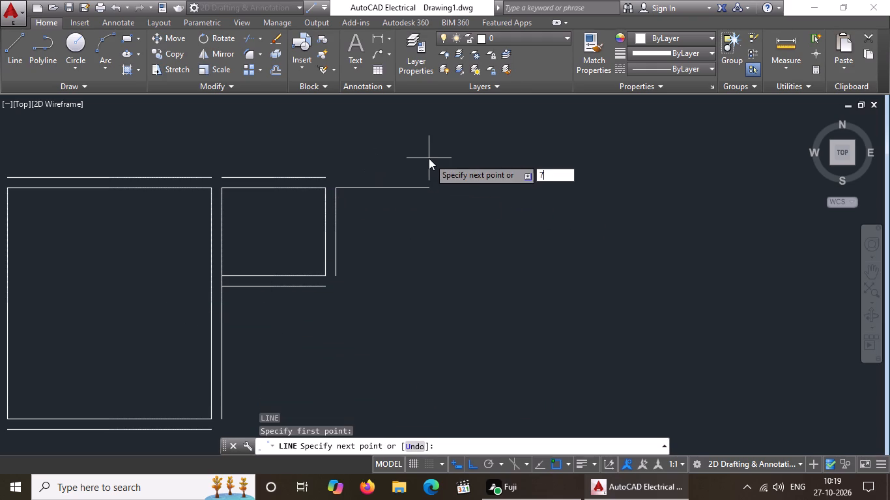
pyautogui.write("'6")
pyautogui.hotkey('shift', '"')
pyautogui.press('Return')
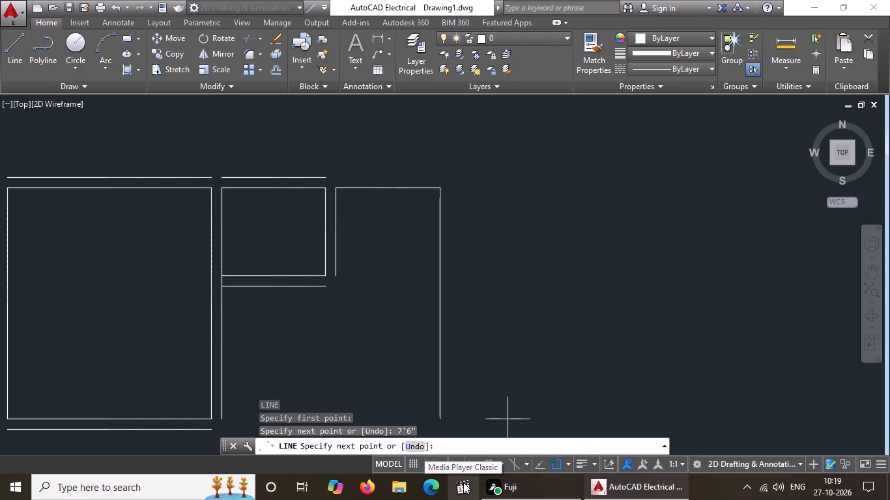
pyautogui.write('4\'11"')
pyautogui.press('Return')
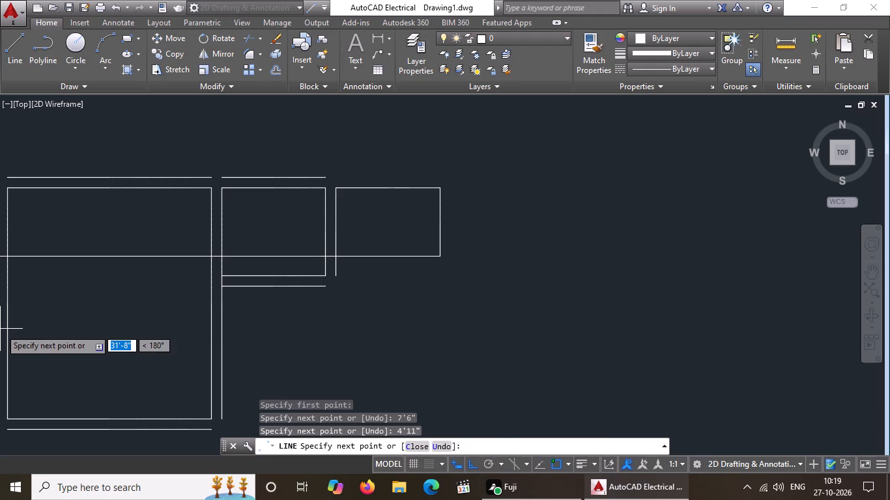
pyautogui.write("7'")
pyautogui.write('6"')
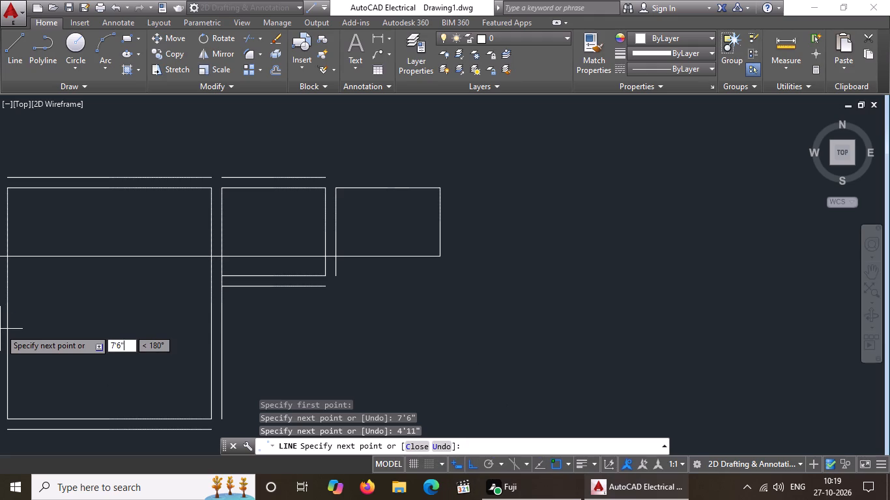
pyautogui.press('Return')
pyautogui.press('Return')
pyautogui.press('Escape')
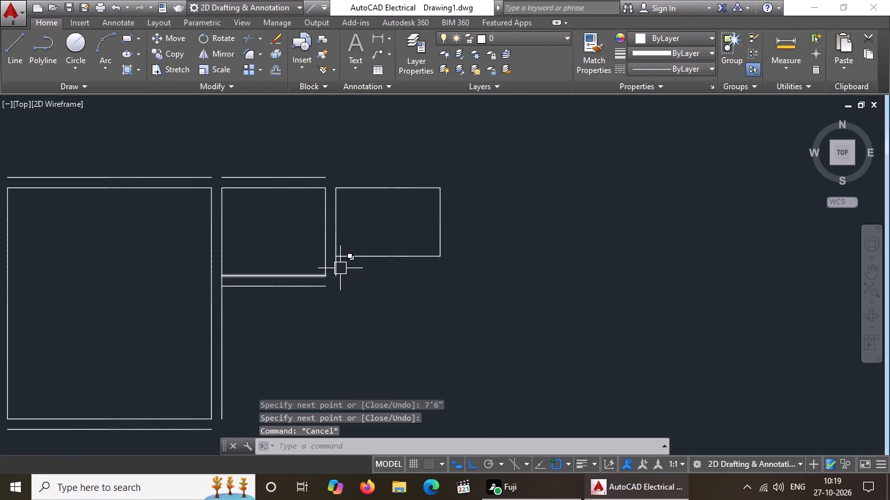
# Erase the 7'6" bottom line of the third room.
pyautogui.click(362, 258)
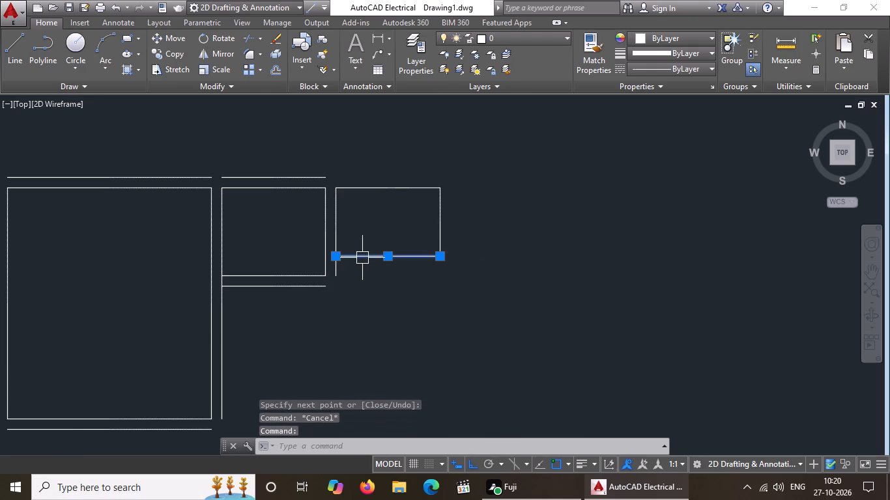
pyautogui.press('Delete')
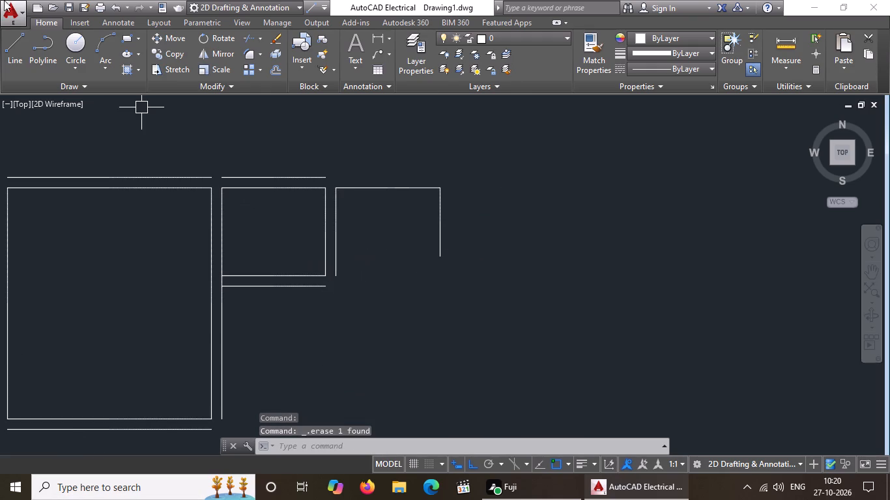
# Draw a 7'6" line to the right from the bottom end of the second room's outer right wall line.
pyautogui.click(16, 50)
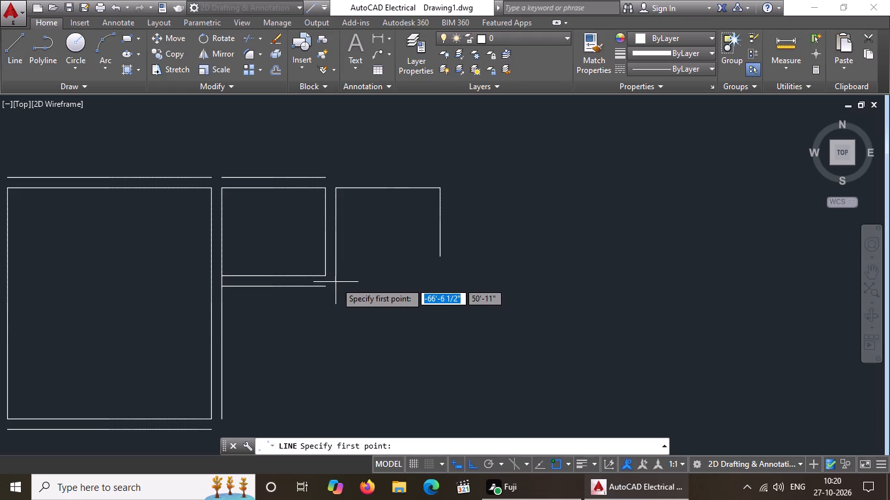
pyautogui.moveTo(336, 276); pyautogui.dragTo(342, 276)
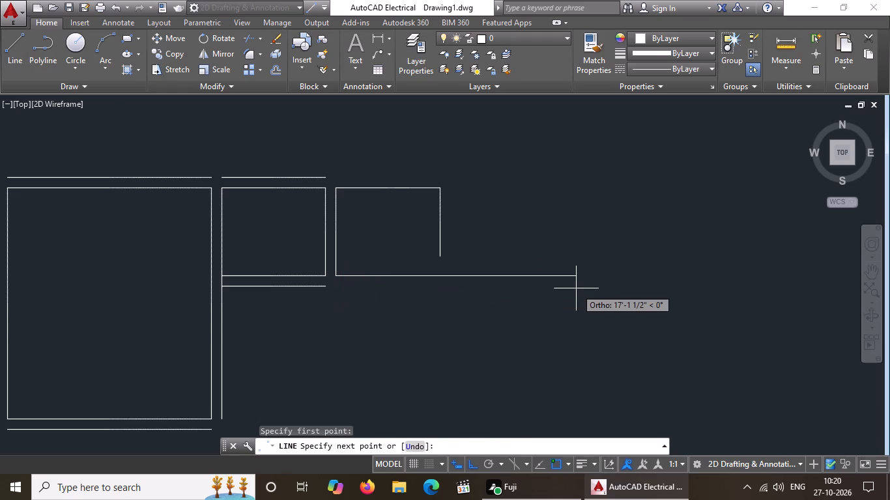
pyautogui.write('7\'6"\\')
pyautogui.press('Return')
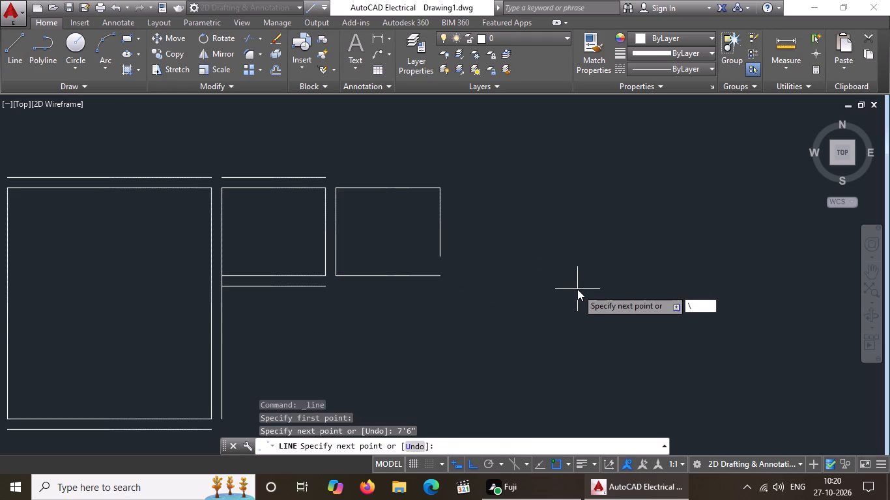
pyautogui.press('Escape')
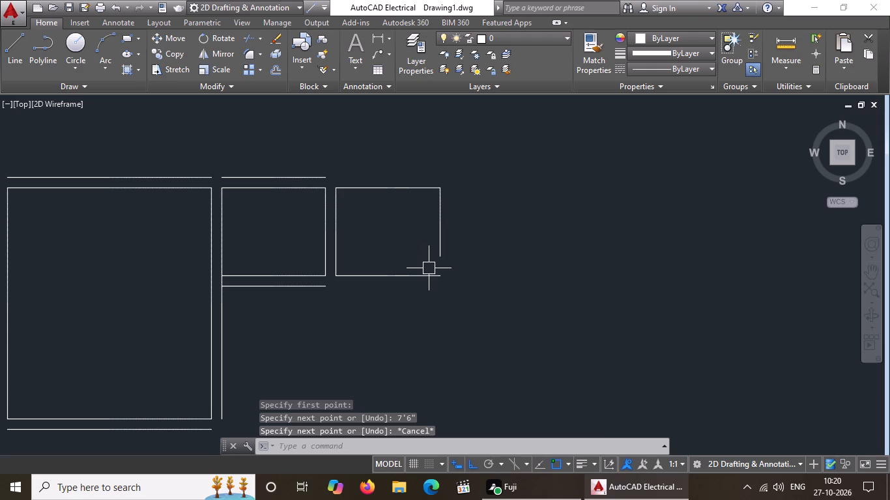
# Fillet the third room's new bottom line with its short right side at zero radius to close the corner.
pyautogui.write('f')
pyautogui.press('space')
pyautogui.click(415, 276)
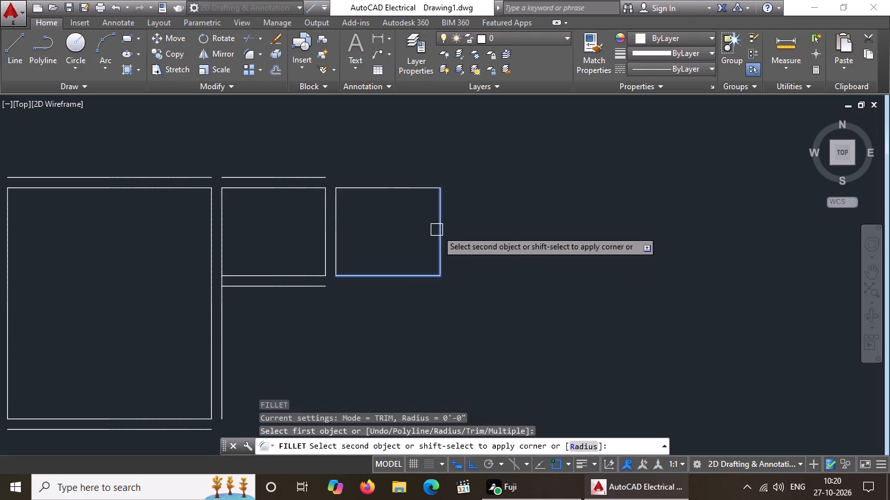
pyautogui.click(438, 229)
pyautogui.press('Escape')
# Offset the top, bottom and right sides of the third room outward by 9".
pyautogui.press('o')
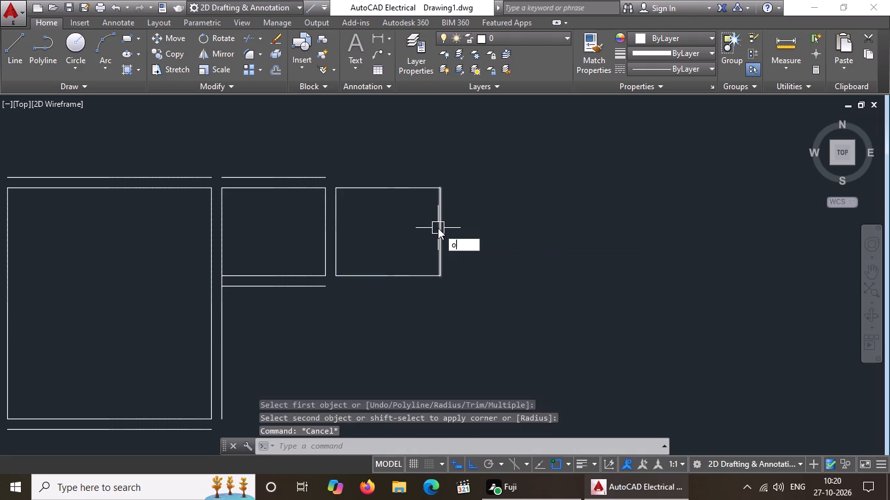
pyautogui.press('Return')
pyautogui.write('9"')
pyautogui.press('Return')
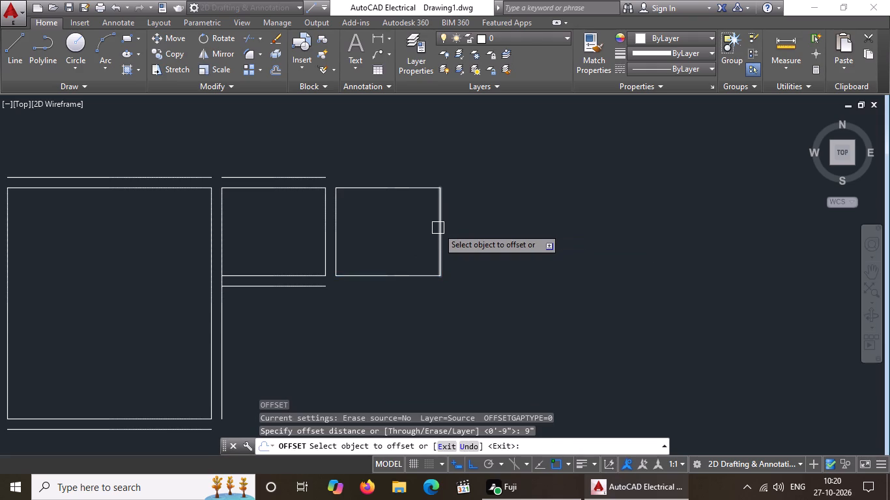
pyautogui.moveTo(416, 185); pyautogui.dragTo(416, 177)
pyautogui.moveTo(422, 158); pyautogui.dragTo(420, 169)
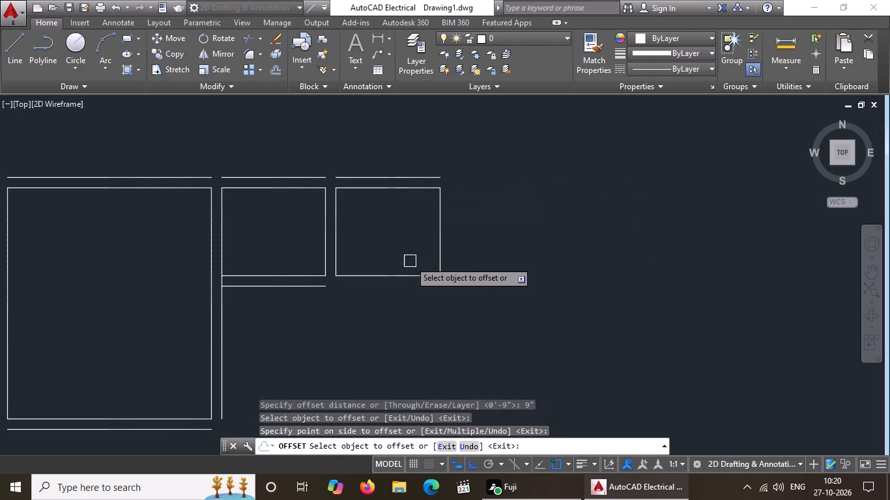
pyautogui.moveTo(399, 278); pyautogui.dragTo(399, 315)
pyautogui.moveTo(399, 315); pyautogui.dragTo(408, 313)
pyautogui.moveTo(442, 243); pyautogui.dragTo(526, 243)
pyautogui.click(554, 243)
pyautogui.press('Escape')
# Draw the fourth room from the top end of the third room's outer right wall line: 14'8" right, 12'7" down, 14'8" back left.
pyautogui.press('l')
pyautogui.press('Return')
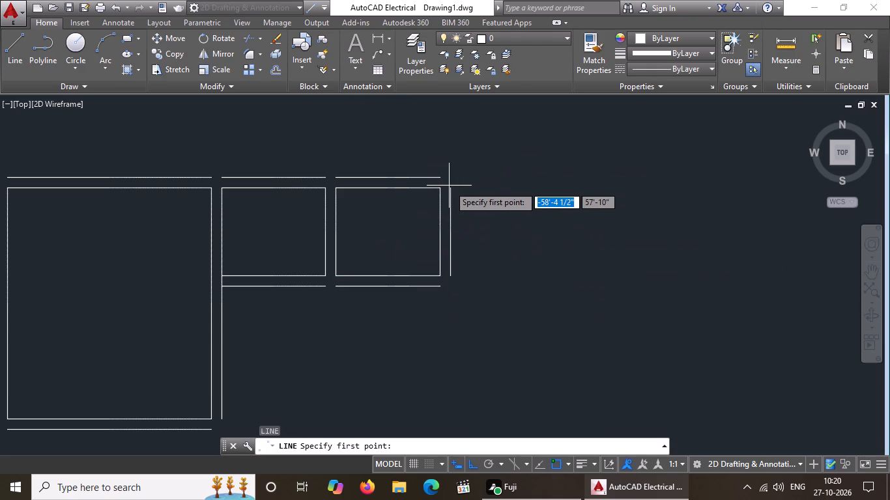
pyautogui.moveTo(451, 190); pyautogui.dragTo(603, 186)
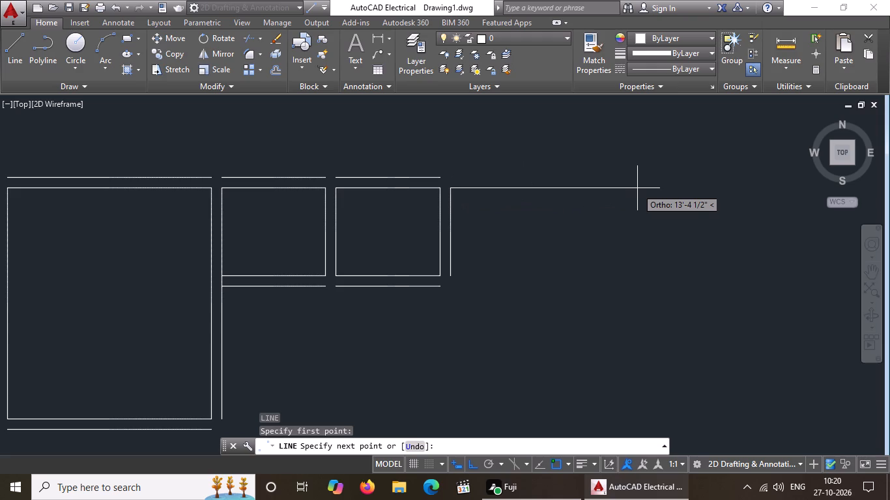
pyautogui.write("14'")
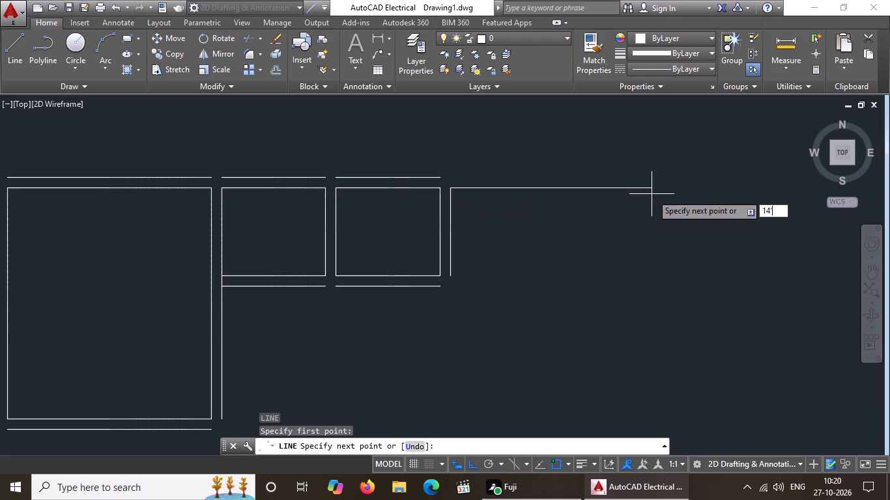
pyautogui.write('8"')
pyautogui.press('Return')
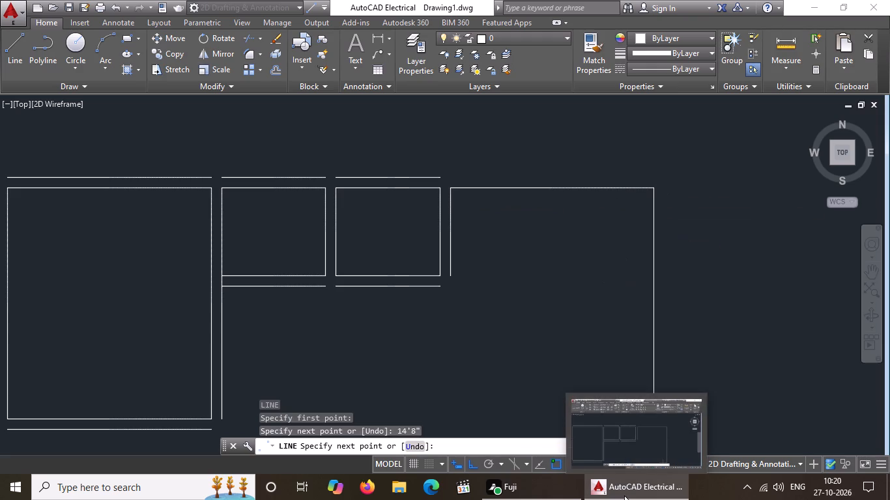
pyautogui.write("12'7")
pyautogui.hotkey('shift', '"')
pyautogui.press('Return')
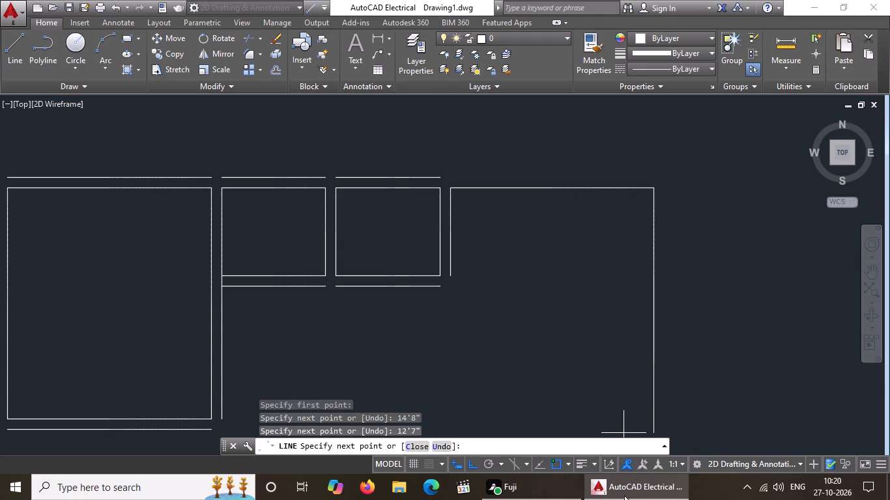
pyautogui.write("14'")
pyautogui.write('8"')
pyautogui.press('Return')
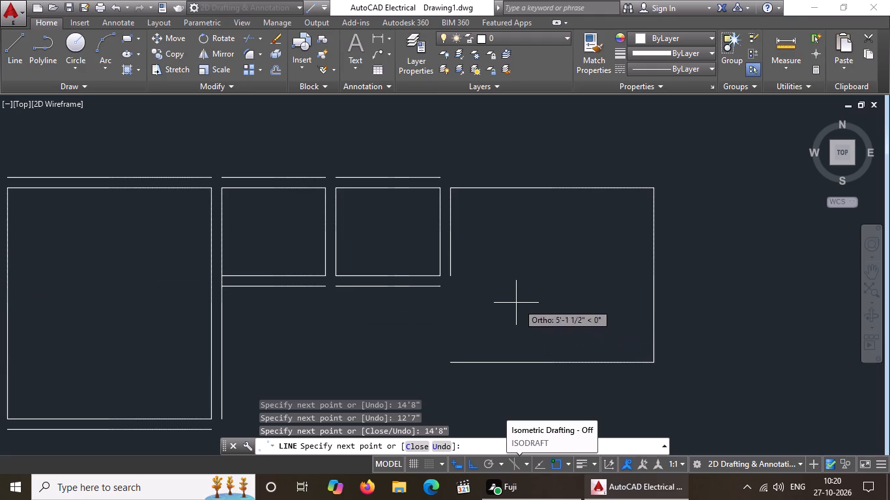
pyautogui.press('Escape')
# Fillet the fourth room's short left side with its bottom line at zero radius to close the corner.
pyautogui.press('f')
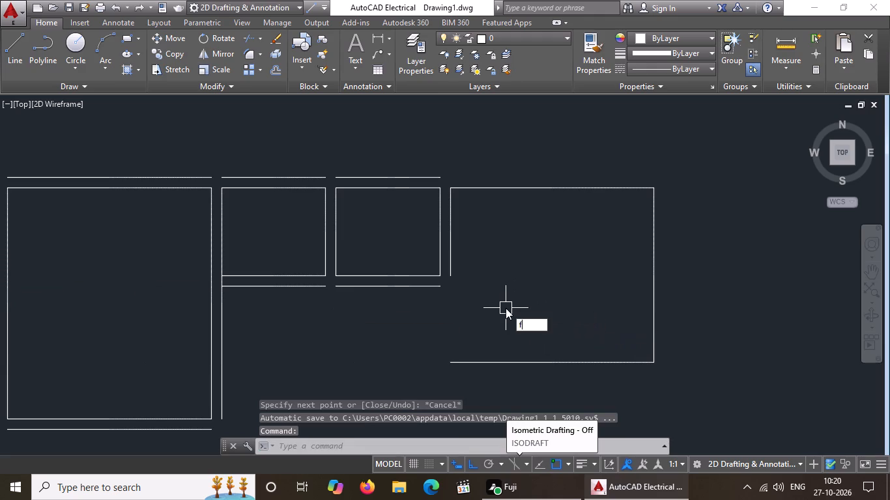
pyautogui.press('Return')
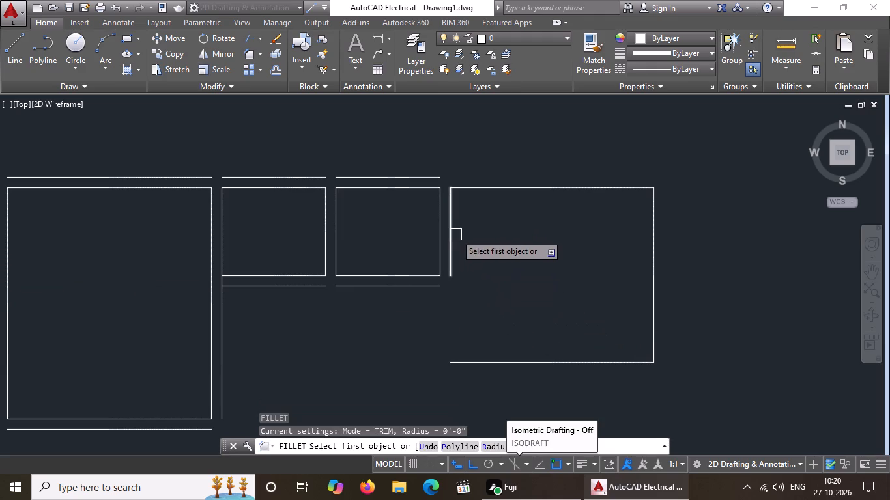
pyautogui.click(451, 236)
pyautogui.click(494, 362)
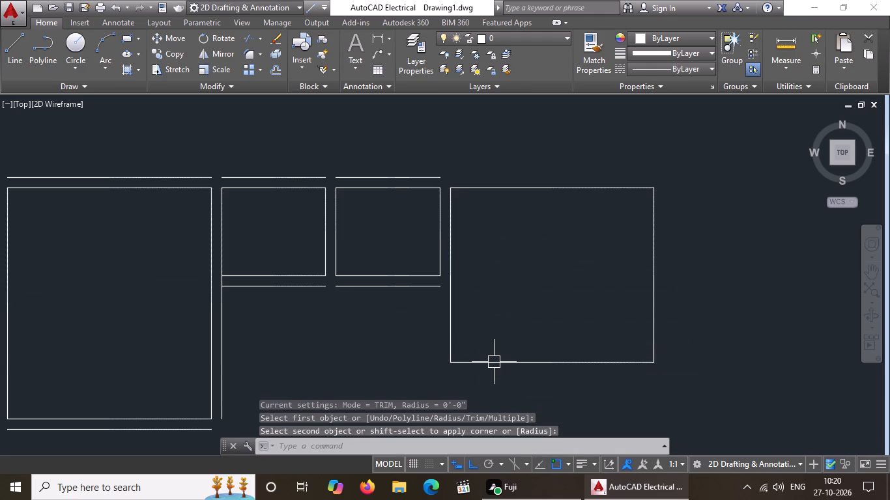
# Offset the top, right and bottom sides of the 14'8" by 12'7" room outward by 9".
pyautogui.scroll(-3, 494, 360)
pyautogui.scroll(3, 512, 378)
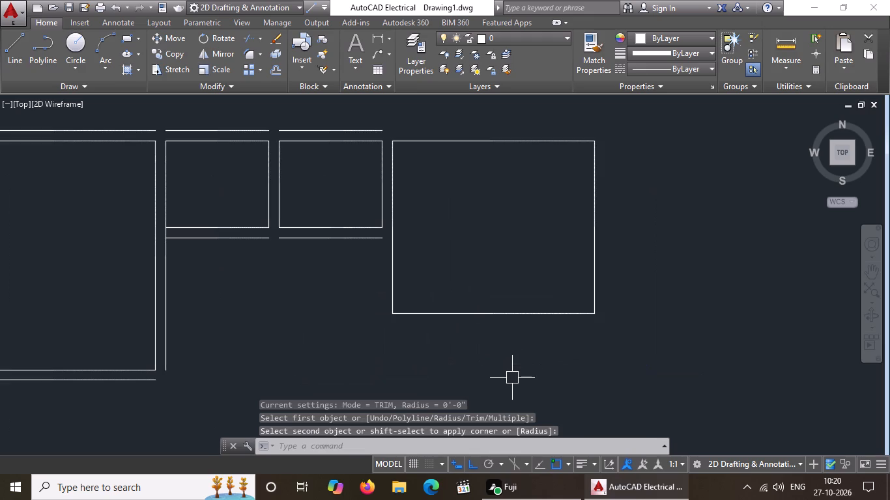
pyautogui.press('Escape')
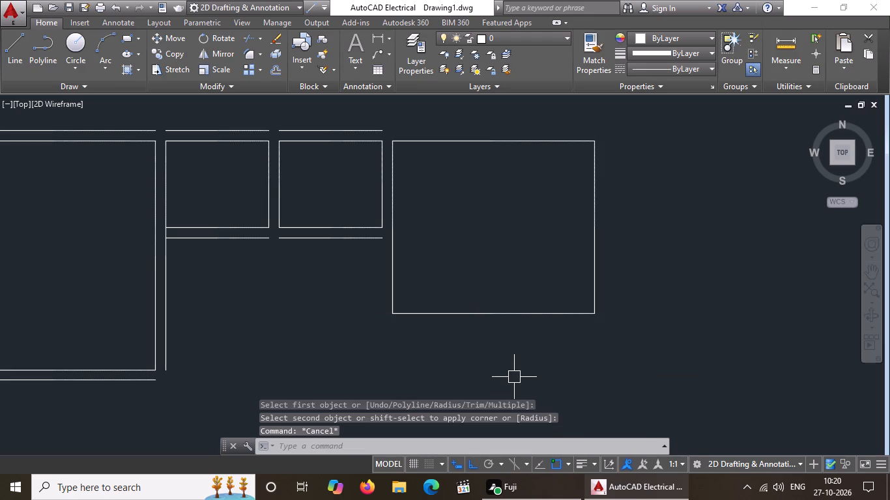
pyautogui.press('o')
pyautogui.press('Return')
pyautogui.press('9')
pyautogui.hotkey('shift', '"')
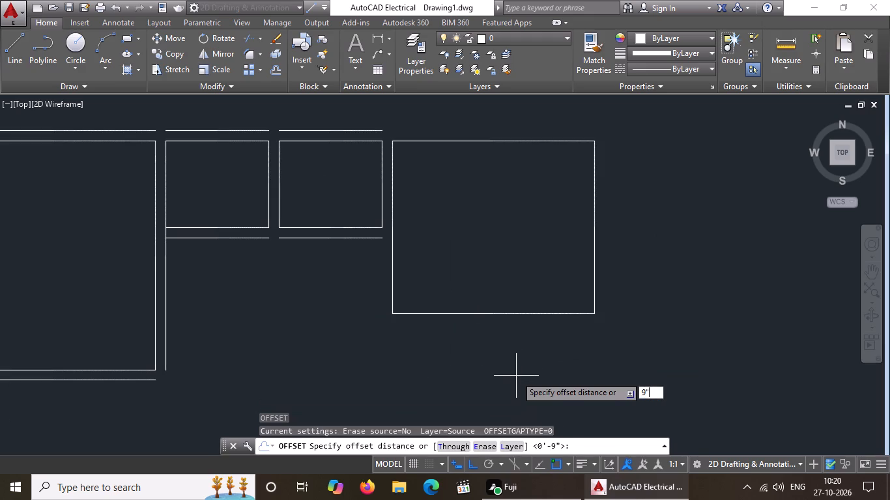
pyautogui.press('Return')
pyautogui.moveTo(538, 140); pyautogui.dragTo(539, 134)
pyautogui.moveTo(544, 113); pyautogui.dragTo(548, 130)
pyautogui.moveTo(596, 208); pyautogui.dragTo(613, 206)
pyautogui.moveTo(633, 202); pyautogui.dragTo(603, 232)
pyautogui.click(522, 312)
pyautogui.click(522, 355)
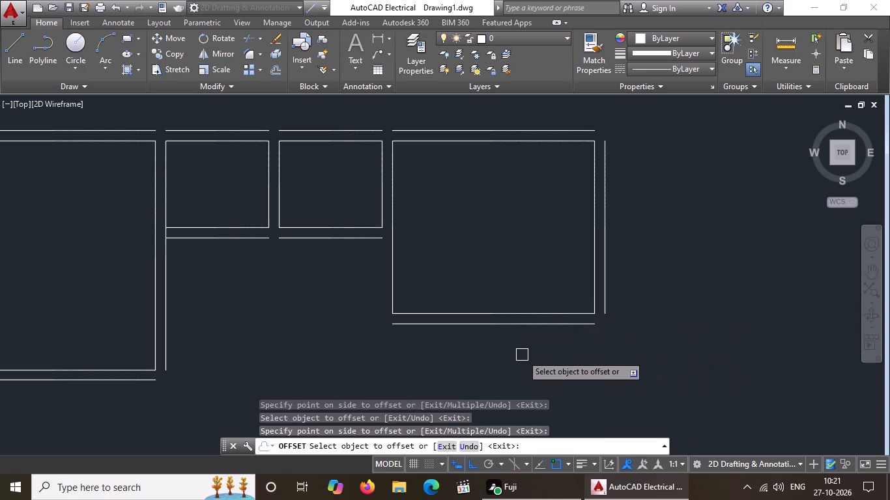
pyautogui.press('Escape')
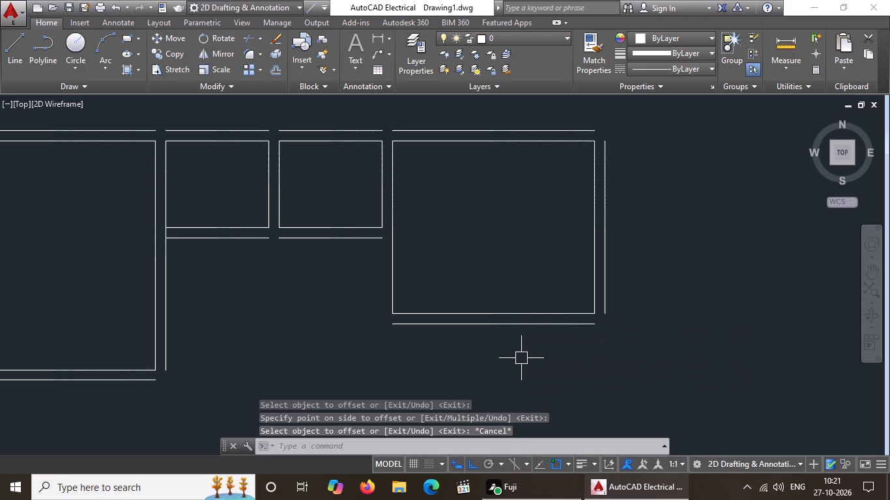
pyautogui.press('Escape')
# Draw the fifth room from the right end of the fourth room's outer bottom wall line: 12'7" down, 15'8" left, 12'7" up.
pyautogui.scroll(-2, 531, 288)
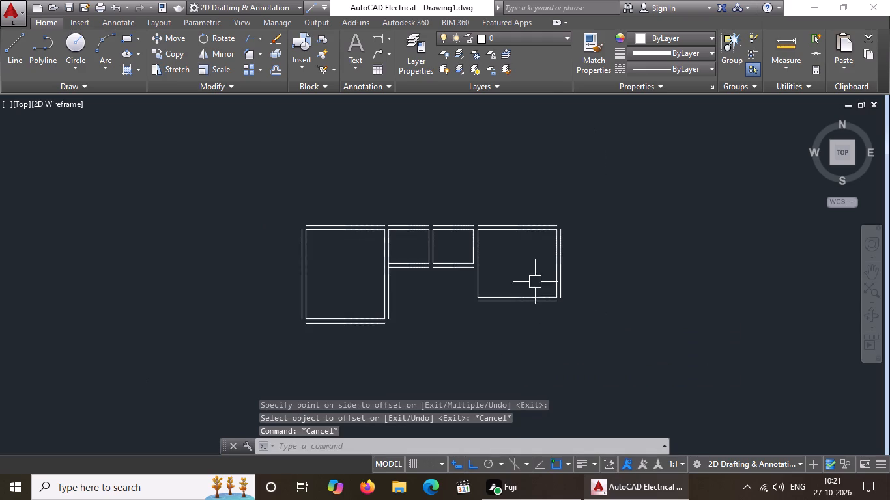
pyautogui.moveTo(529, 299); pyautogui.dragTo(523, 232, button='middle')
pyautogui.press('Escape')
pyautogui.press('l')
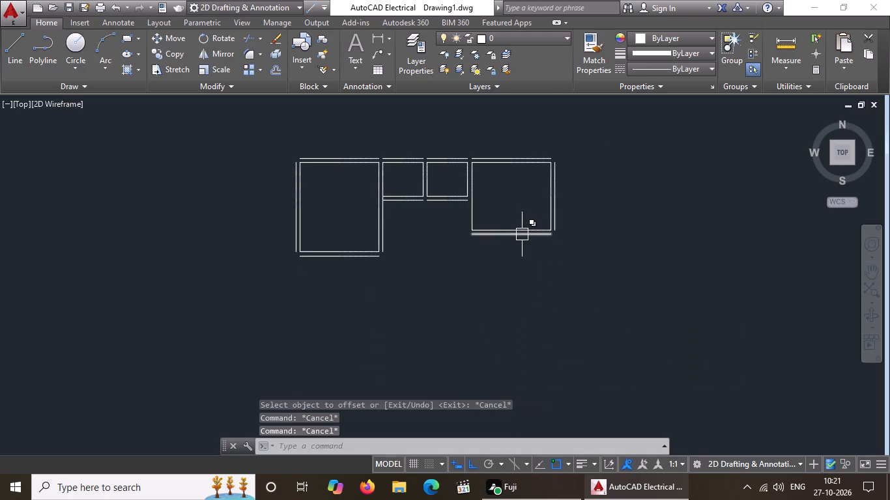
pyautogui.press('Return')
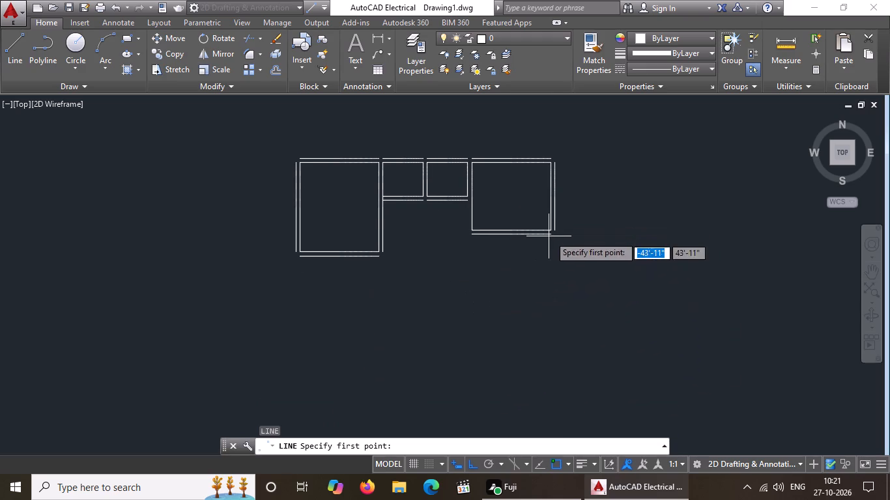
pyautogui.moveTo(552, 234); pyautogui.dragTo(546, 250)
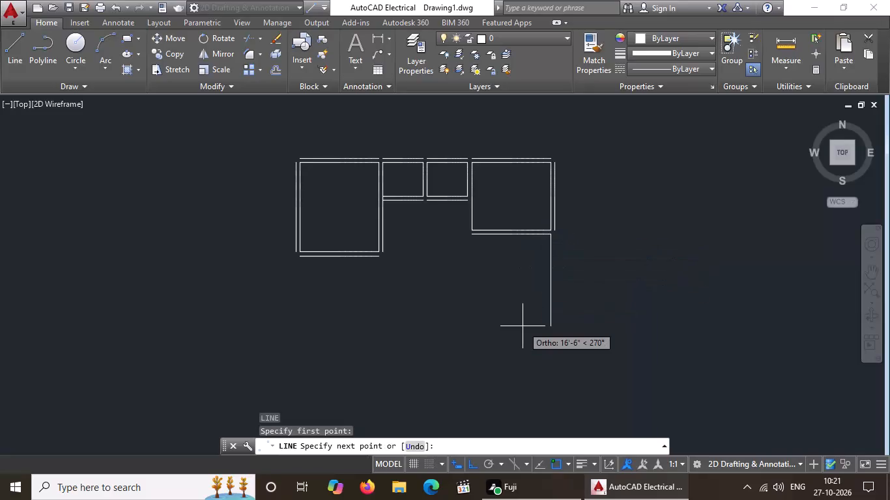
pyautogui.write('12\'7"')
pyautogui.press('Return')
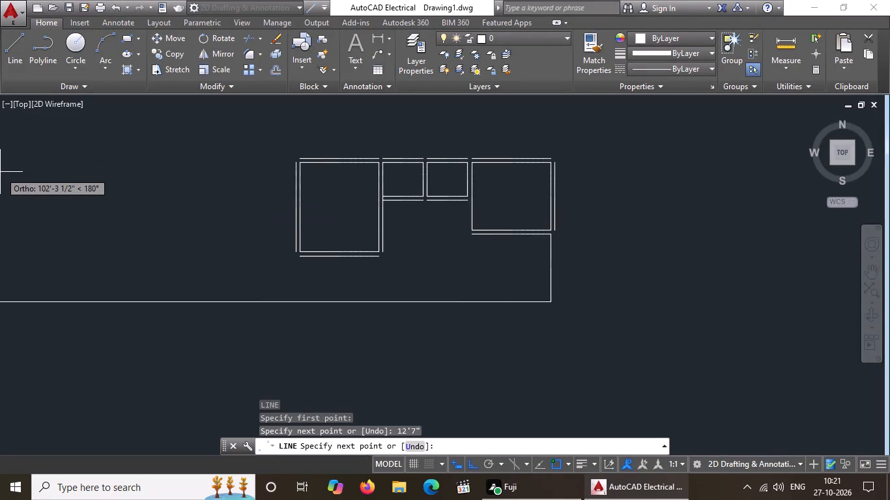
pyautogui.write("15'")
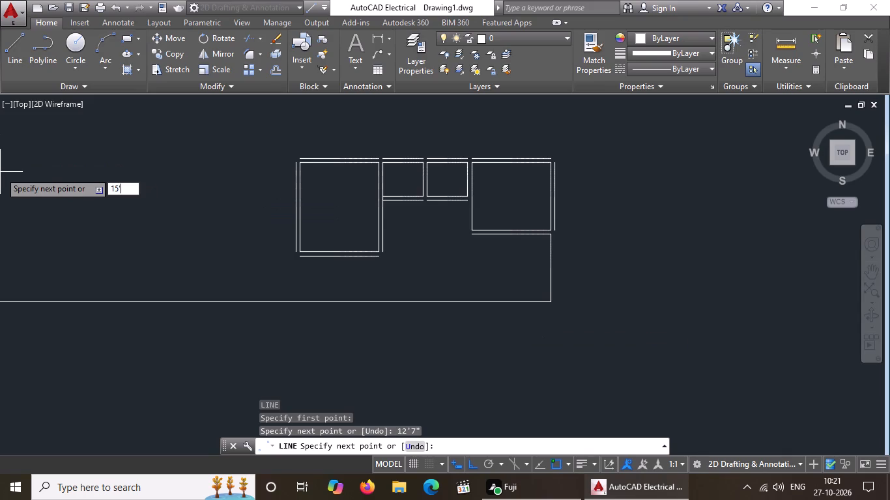
pyautogui.write('8"')
pyautogui.press('Return')
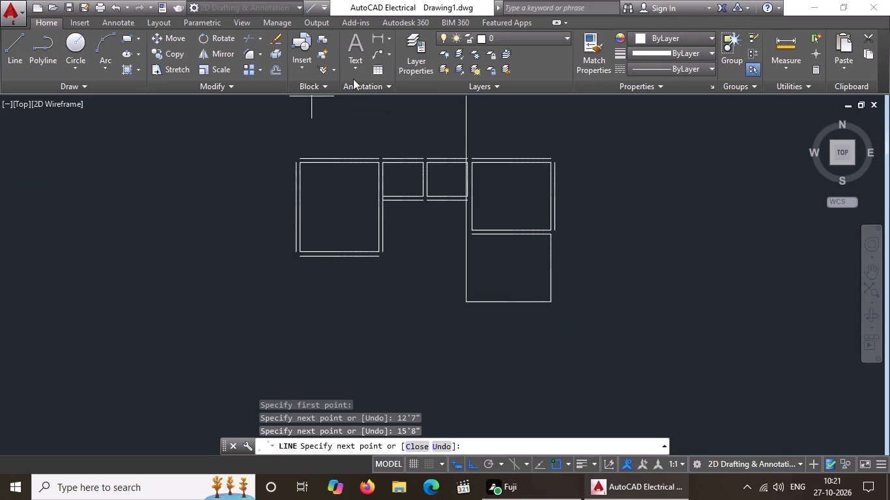
pyautogui.write('12\'7"')
pyautogui.press('Return')
pyautogui.press('Return')
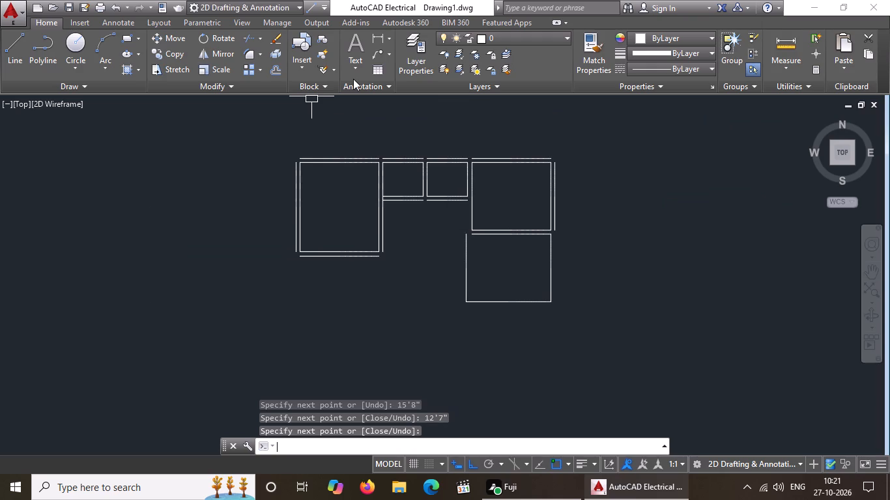
# Fillet the fifth room's left side with the wall line along its top at zero radius to close the corner.
pyautogui.press('f')
pyautogui.press('Return')
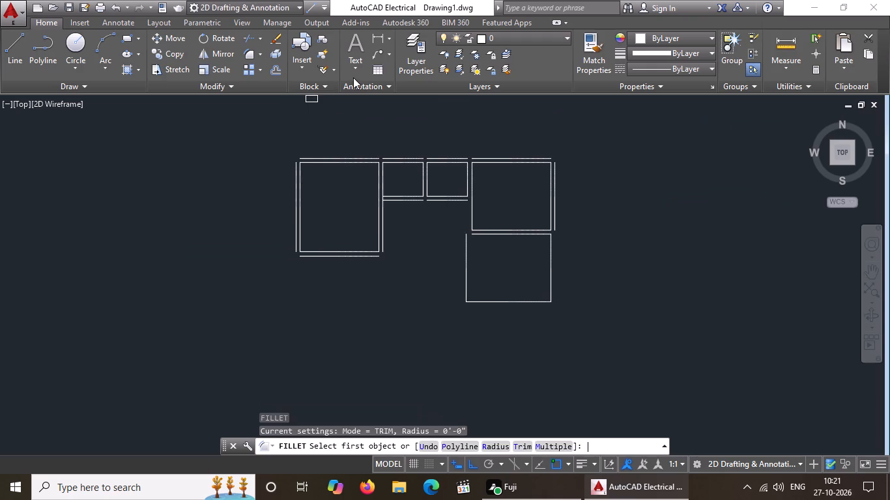
pyautogui.click(464, 253)
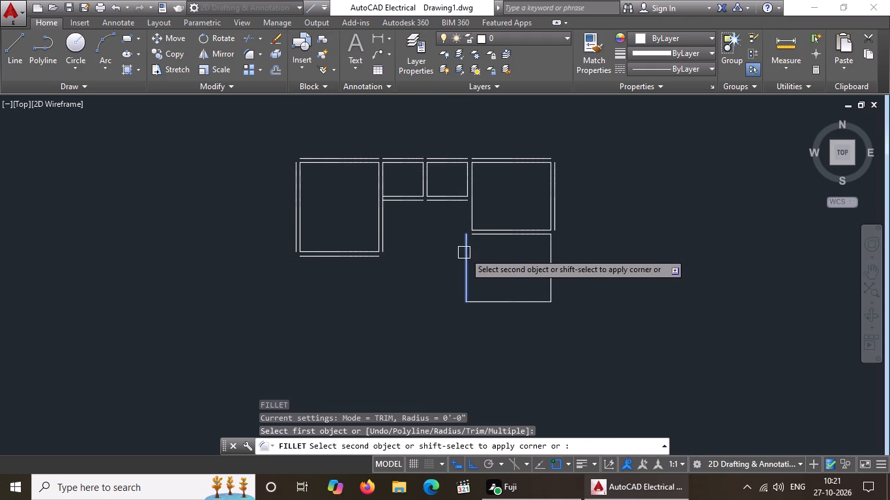
pyautogui.click(479, 237)
pyautogui.press('Escape')
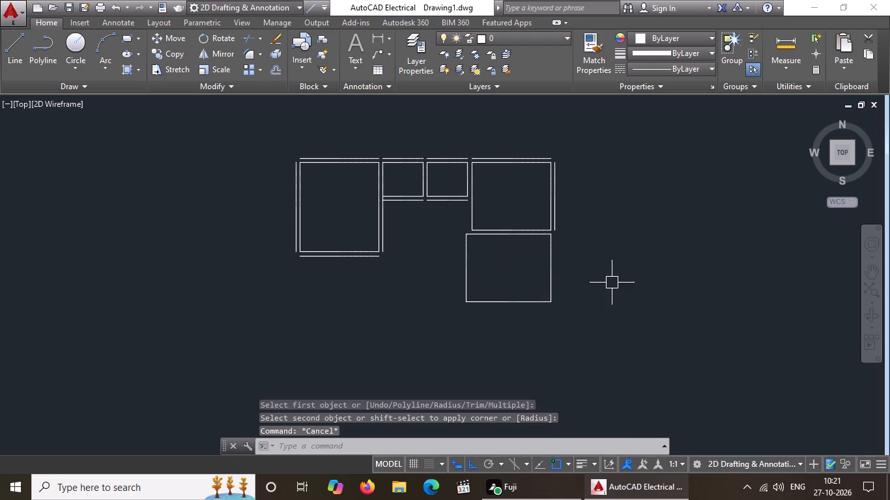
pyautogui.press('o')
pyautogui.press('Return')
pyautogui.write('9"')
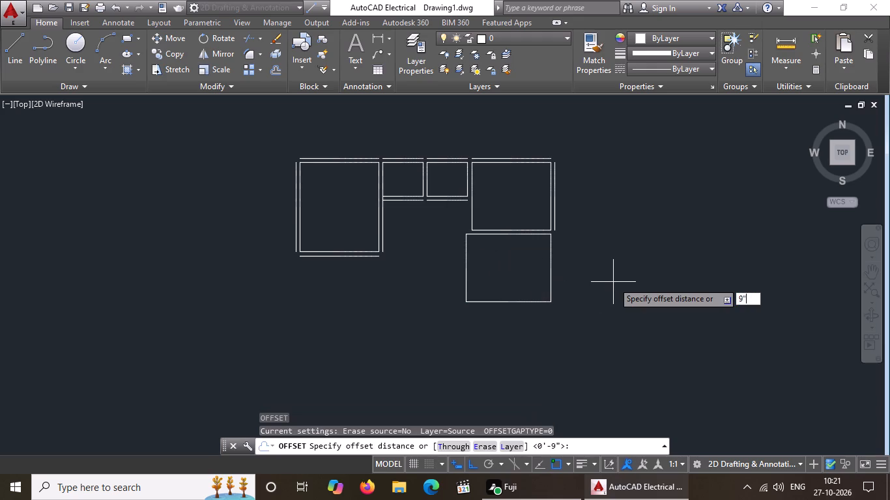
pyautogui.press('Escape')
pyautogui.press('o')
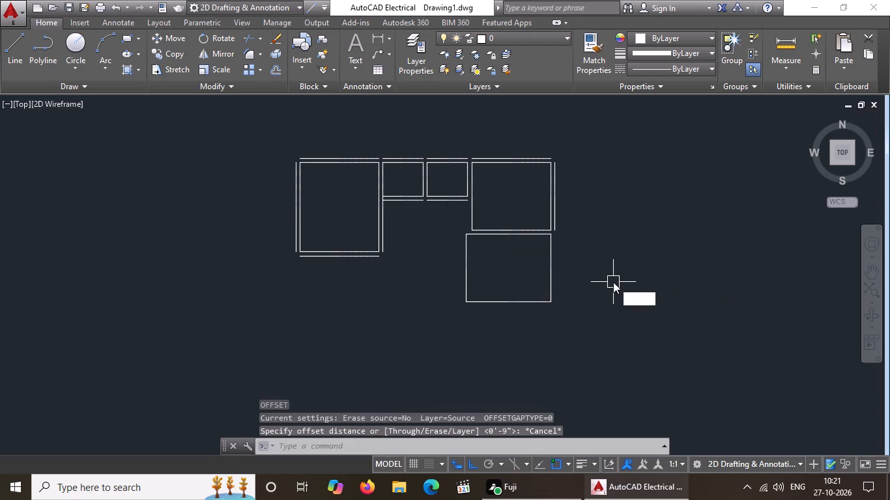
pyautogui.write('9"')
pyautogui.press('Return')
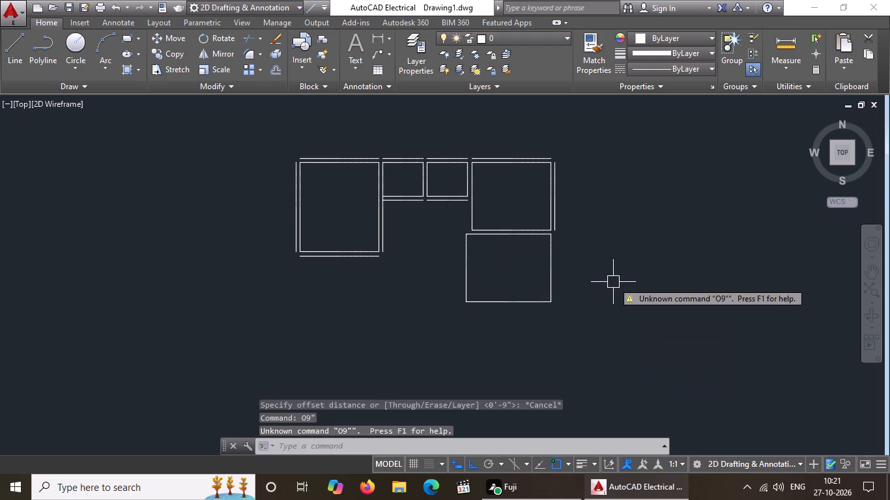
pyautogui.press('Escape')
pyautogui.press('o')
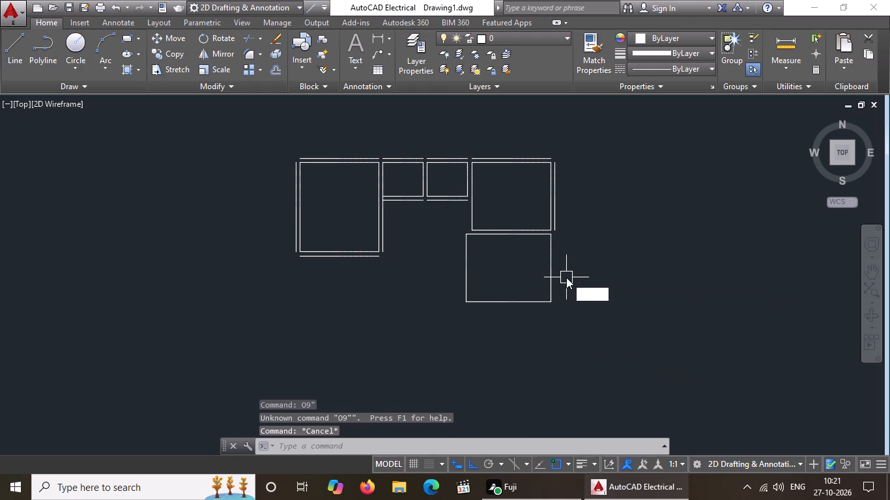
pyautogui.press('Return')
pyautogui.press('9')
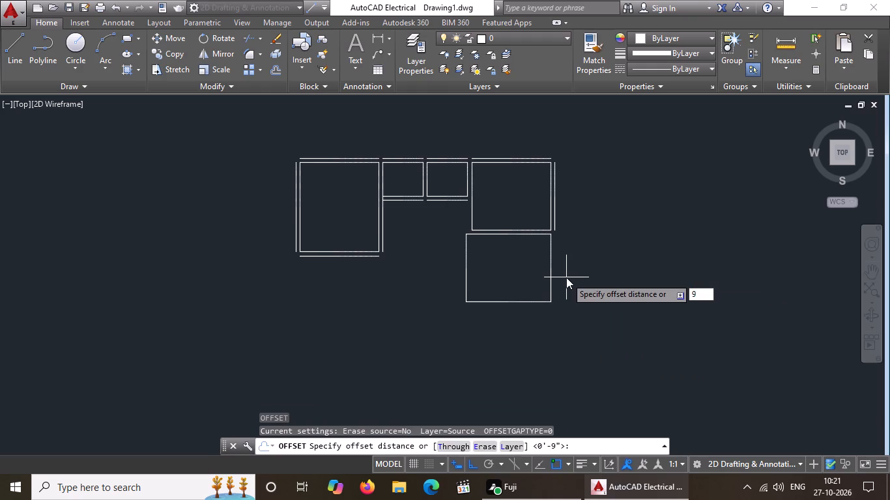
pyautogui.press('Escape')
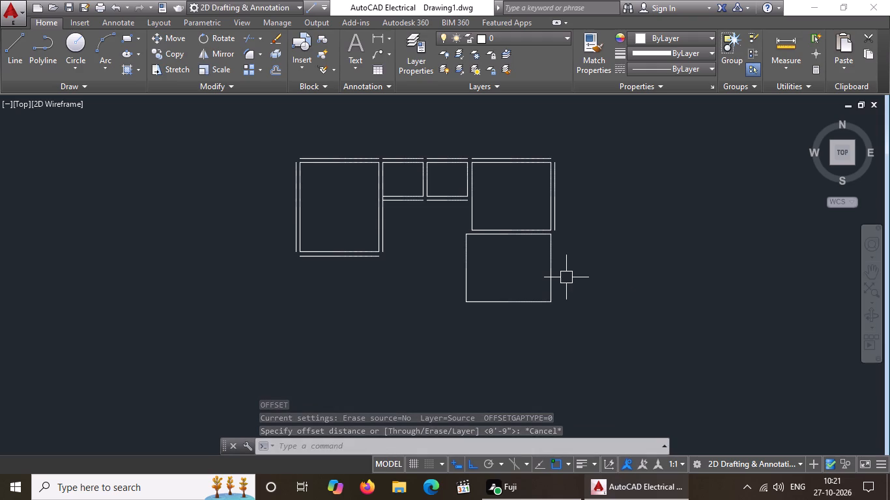
# Offset the right, bottom and left sides of the fifth room outward by 9".
pyautogui.press('o')
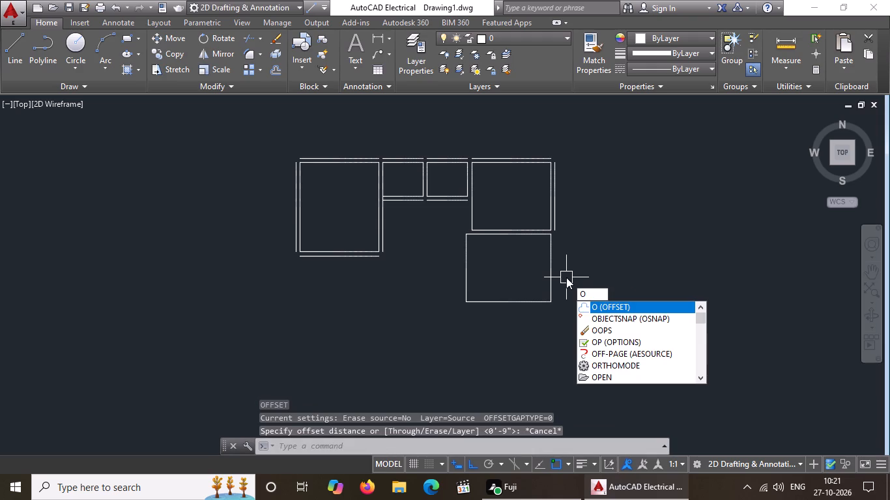
pyautogui.press('Return')
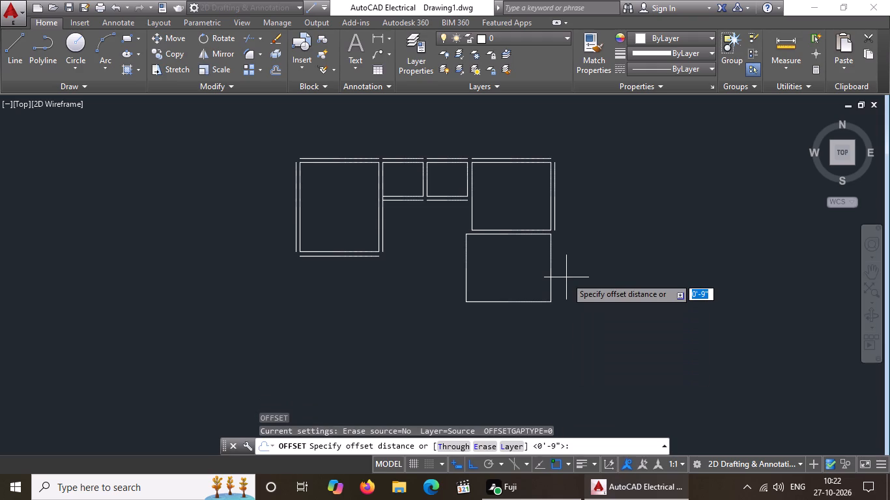
pyautogui.write('9"')
pyautogui.press('Return')
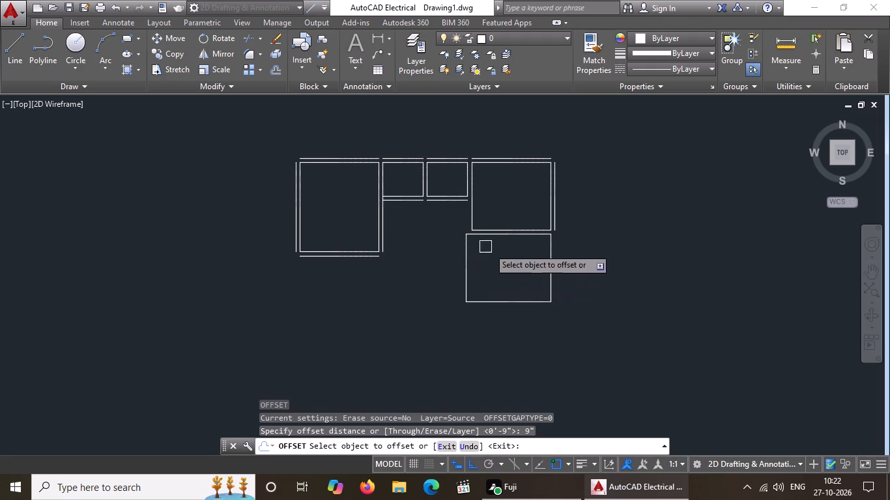
pyautogui.moveTo(553, 262); pyautogui.dragTo(566, 257)
pyautogui.moveTo(576, 253); pyautogui.dragTo(574, 264)
pyautogui.click(538, 300)
pyautogui.click(529, 334)
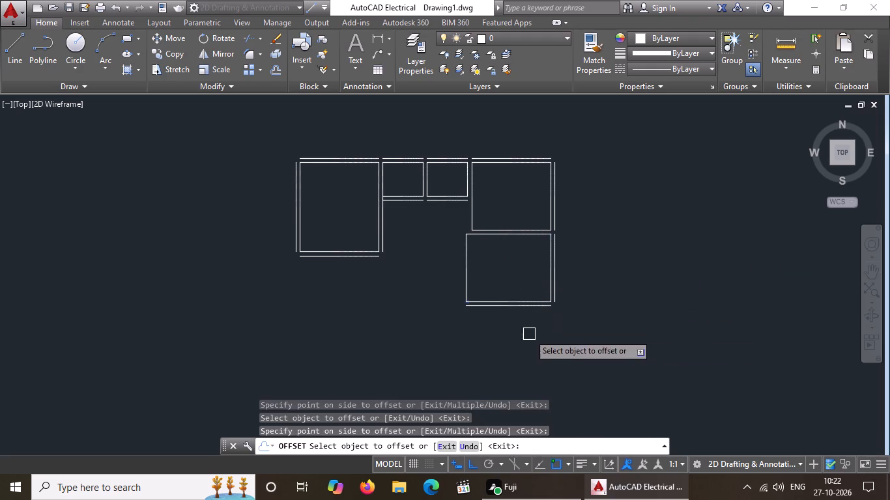
pyautogui.click(463, 271)
pyautogui.click(433, 280)
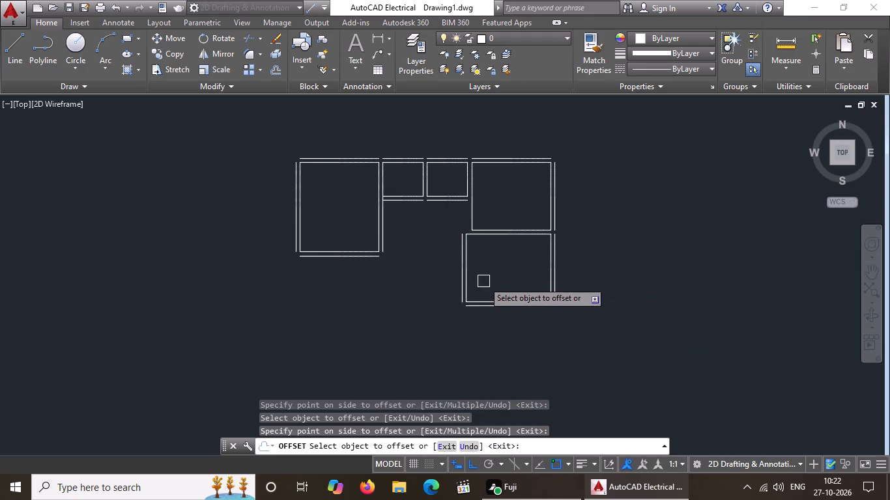
pyautogui.press('Escape')
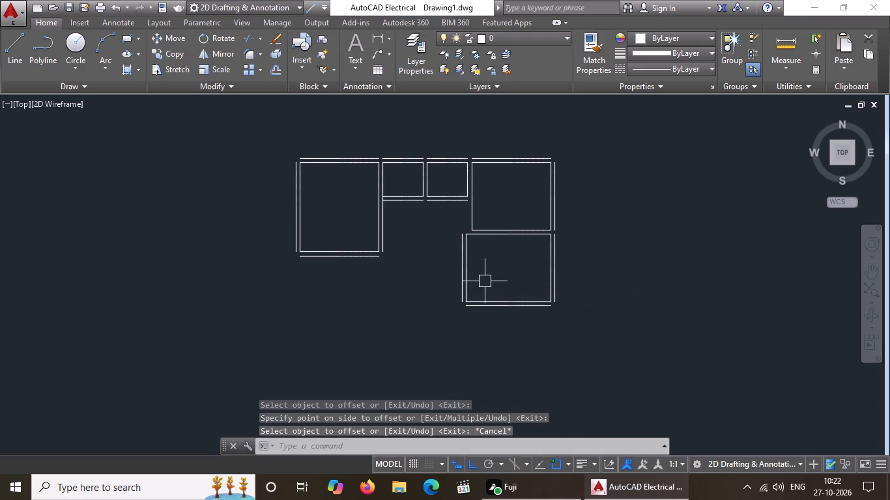
pyautogui.press('Escape')
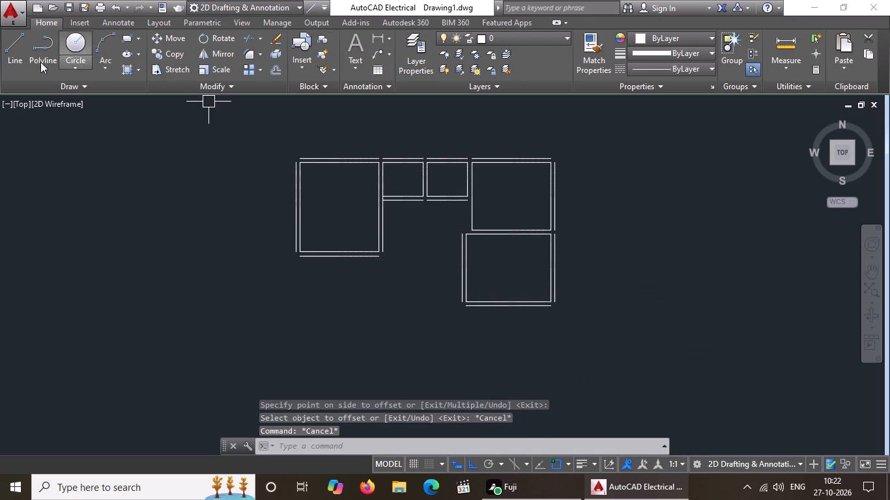
# Draw the sixth room from the right end of the fifth room's outer bottom wall line: 14'10" down, 16'7" left, 14'10" up.
pyautogui.click(20, 54)
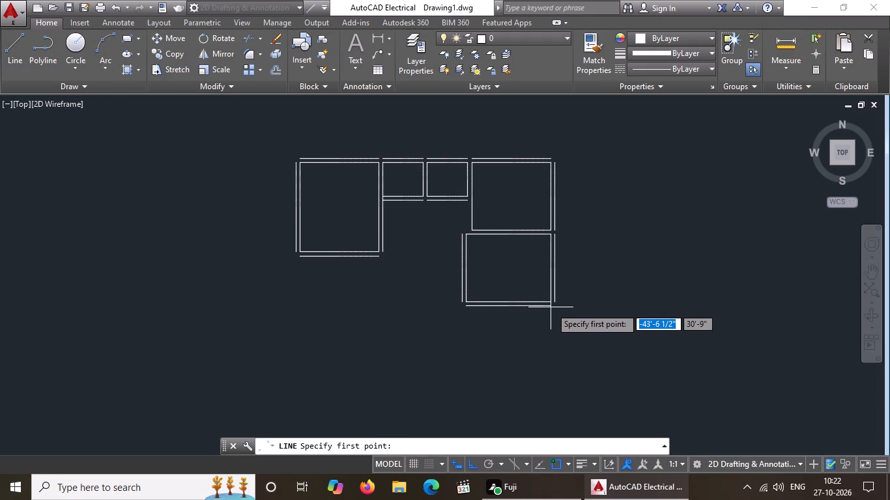
pyautogui.click(551, 305)
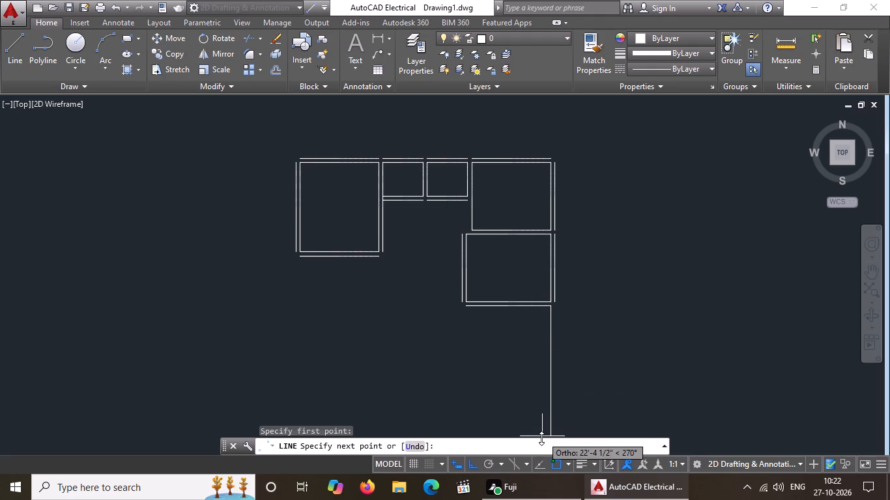
pyautogui.write("14'")
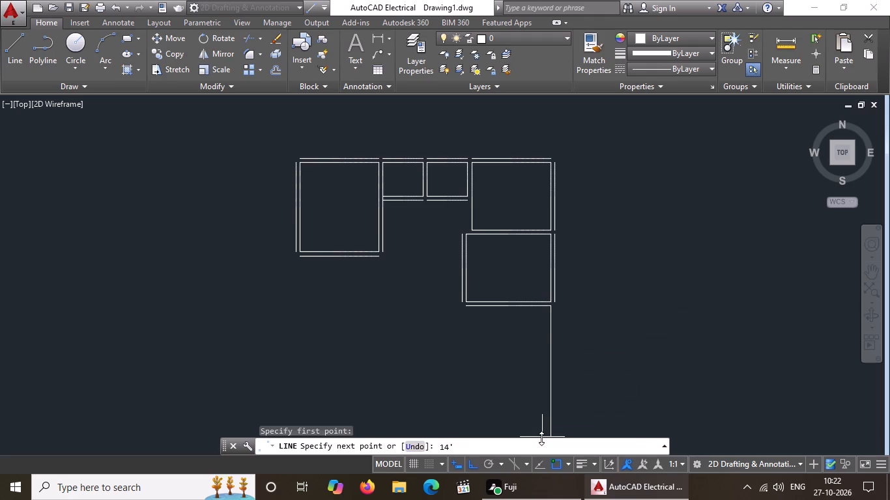
pyautogui.write('10')
pyautogui.hotkey('shift', '"')
pyautogui.press('Return')
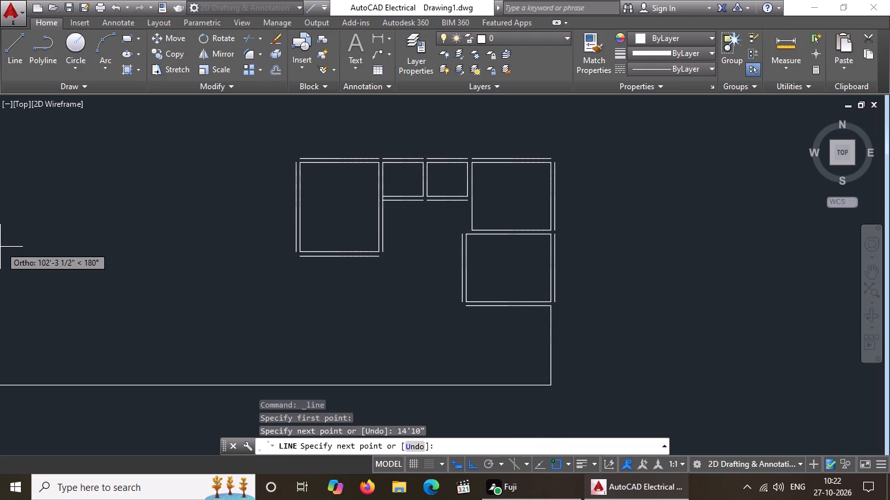
pyautogui.write("16'")
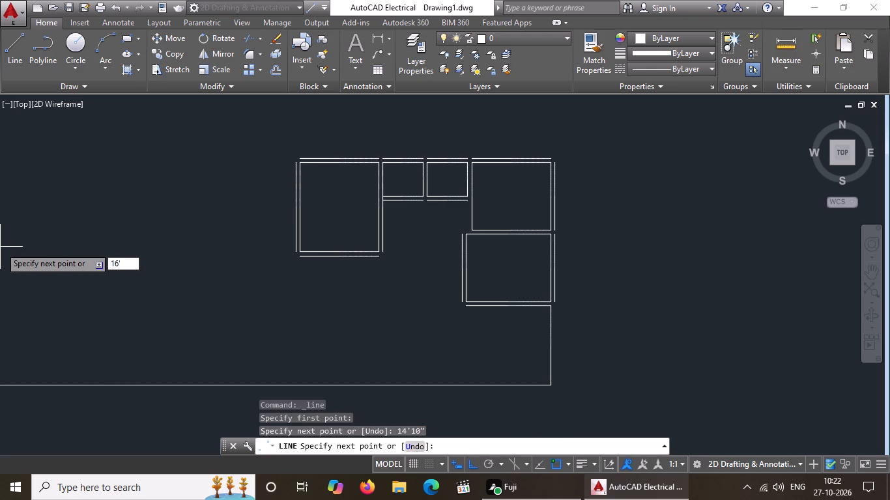
pyautogui.write('7"')
pyautogui.press('Return')
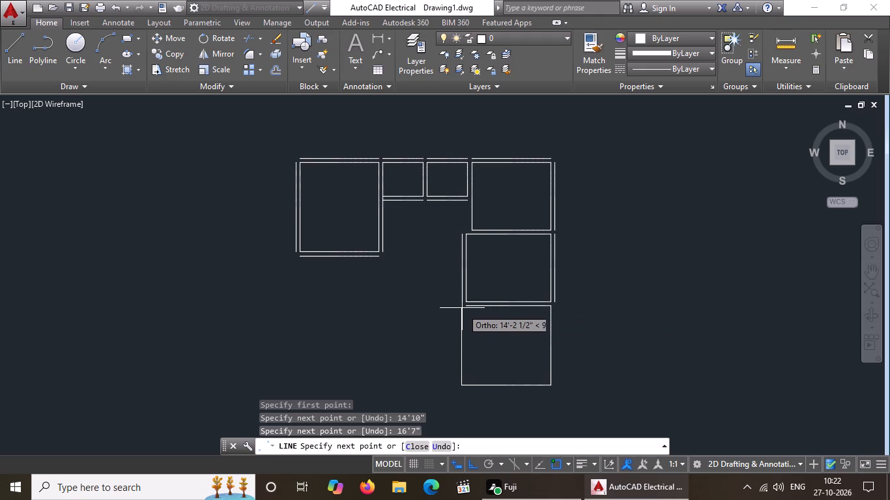
pyautogui.write("14'")
pyautogui.write('10"')
pyautogui.press('Return')
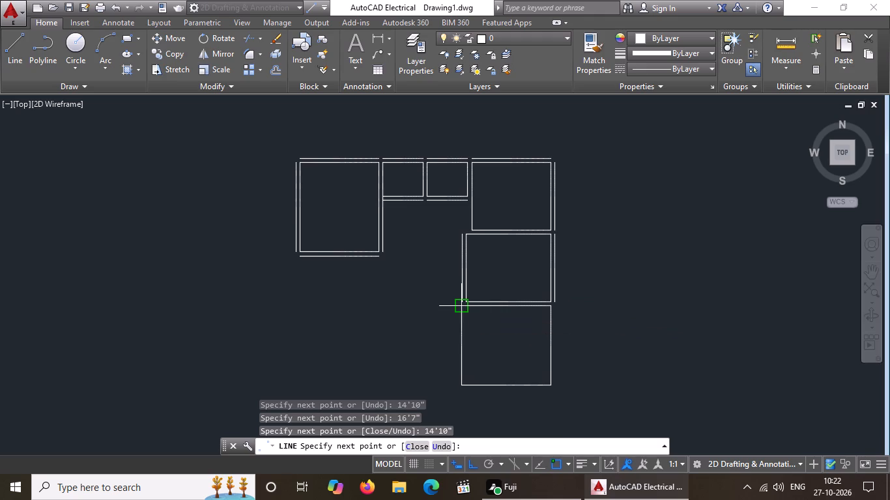
pyautogui.press('Return')
# Fillet the sixth room's left side with the wall line along its top at zero radius to close the corner.
pyautogui.press('f')
pyautogui.press('Return')
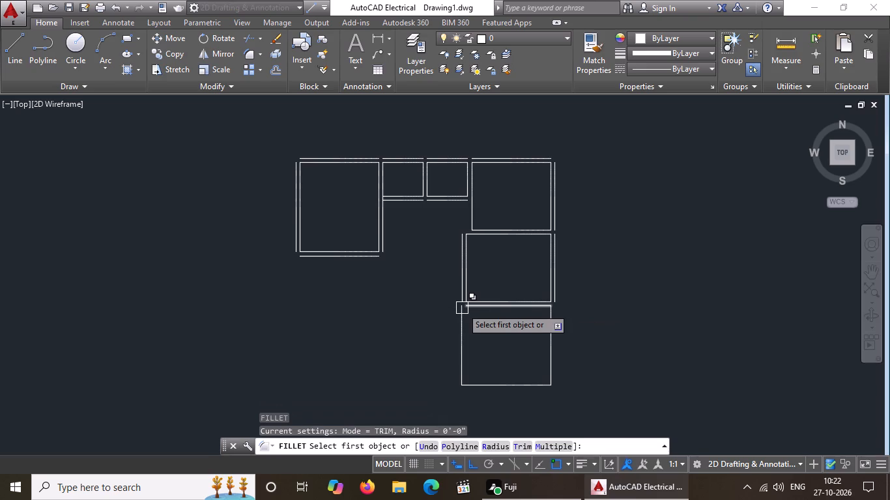
pyautogui.click(459, 317)
pyautogui.click(474, 309)
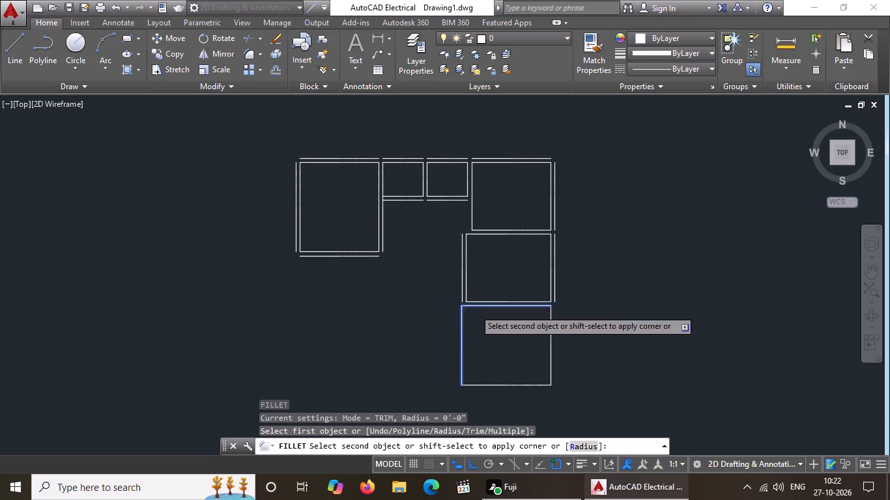
pyautogui.press('Escape')
# Offset the right and bottom sides of the sixth room outward by 9".
pyautogui.press('o')
pyautogui.press('Return')
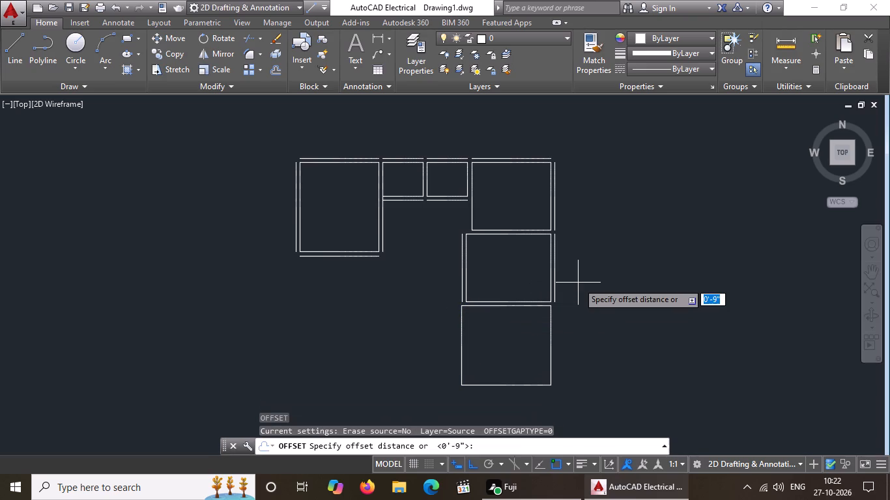
pyautogui.write('9"')
pyautogui.press('Return')
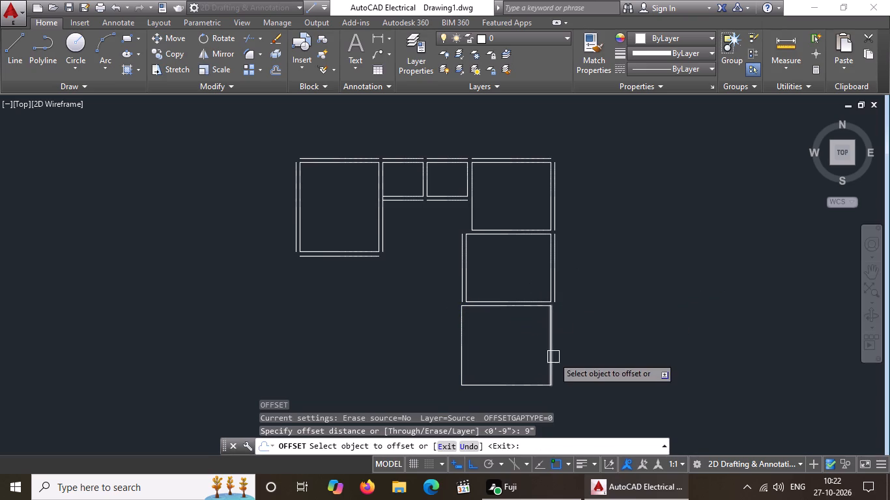
pyautogui.moveTo(549, 333); pyautogui.dragTo(562, 333)
pyautogui.moveTo(629, 355); pyautogui.dragTo(612, 361)
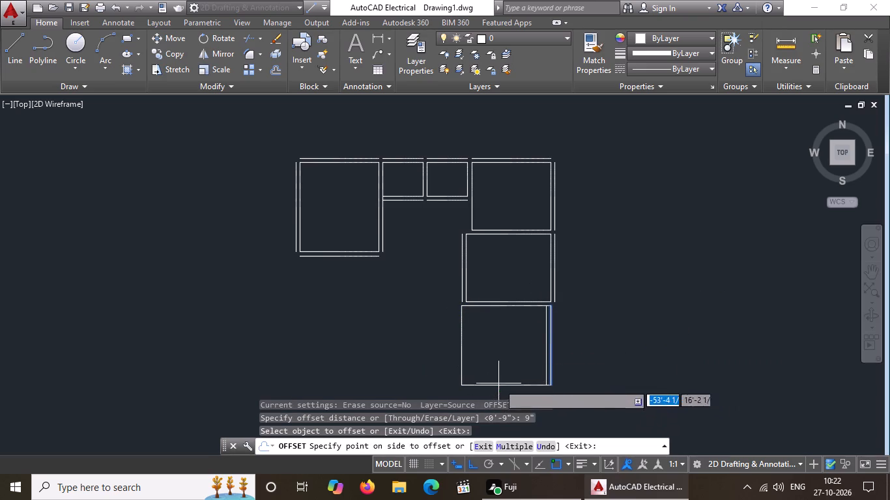
pyautogui.scroll(-2, 500, 329)
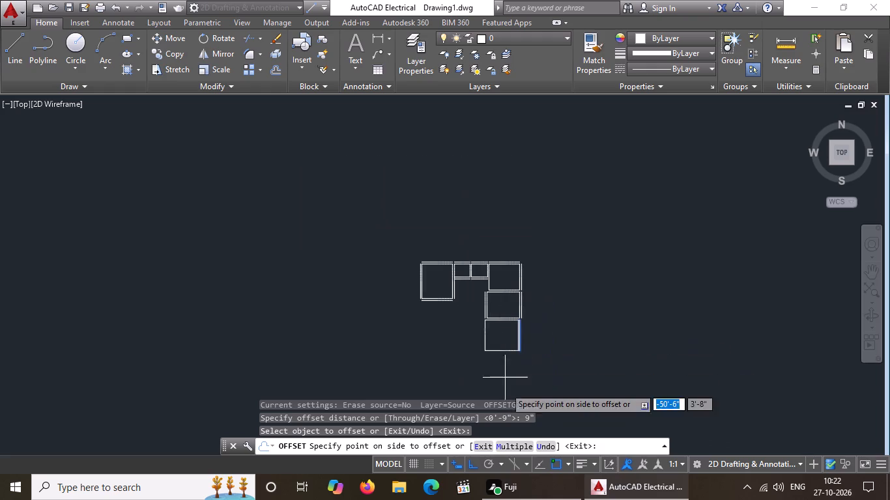
pyautogui.scroll(3, 511, 366)
pyautogui.click(573, 279)
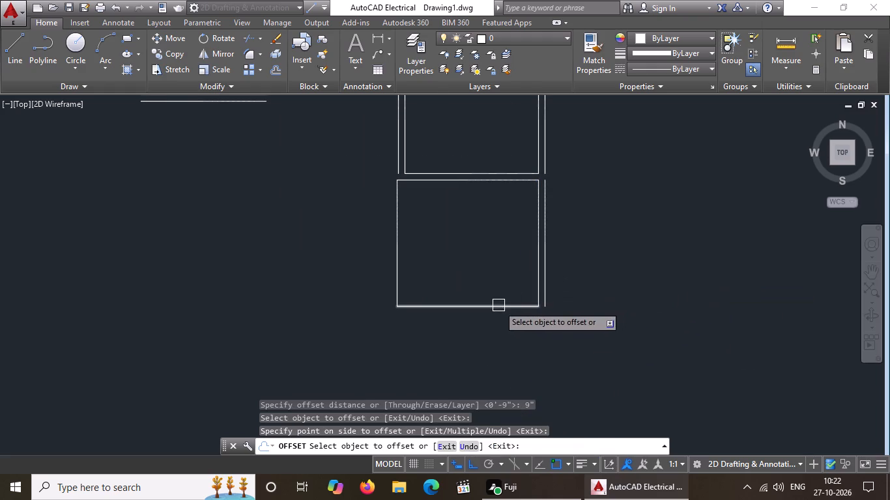
pyautogui.moveTo(498, 305); pyautogui.dragTo(498, 311)
pyautogui.click(487, 351)
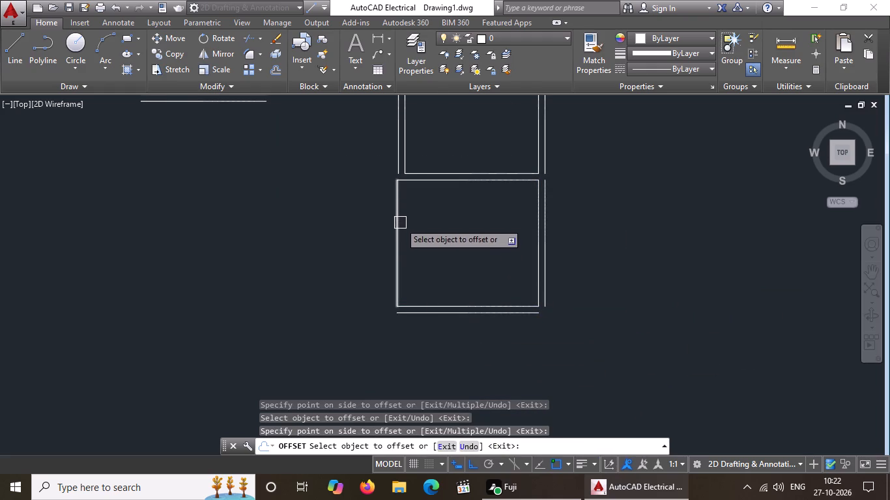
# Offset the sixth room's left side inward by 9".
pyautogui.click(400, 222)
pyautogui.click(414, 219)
# Offset the sixth room's left side outward by 9" and end the Offset command.
pyautogui.scroll(3, 397, 163)
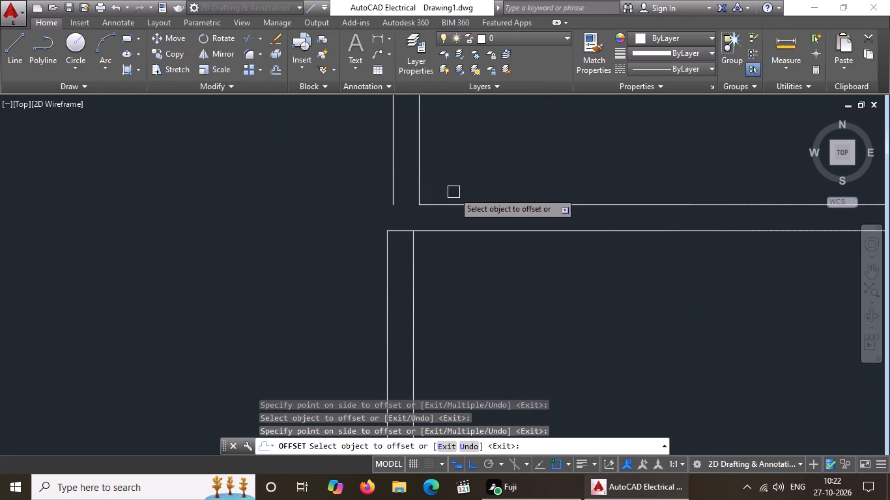
pyautogui.click(384, 266)
pyautogui.moveTo(343, 261); pyautogui.dragTo(362, 259)
pyautogui.scroll(-4, 470, 240)
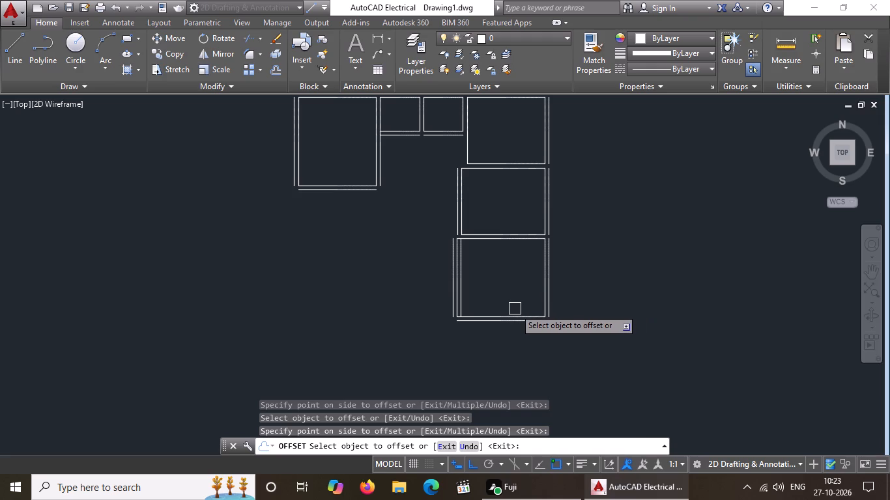
pyautogui.press('Escape')
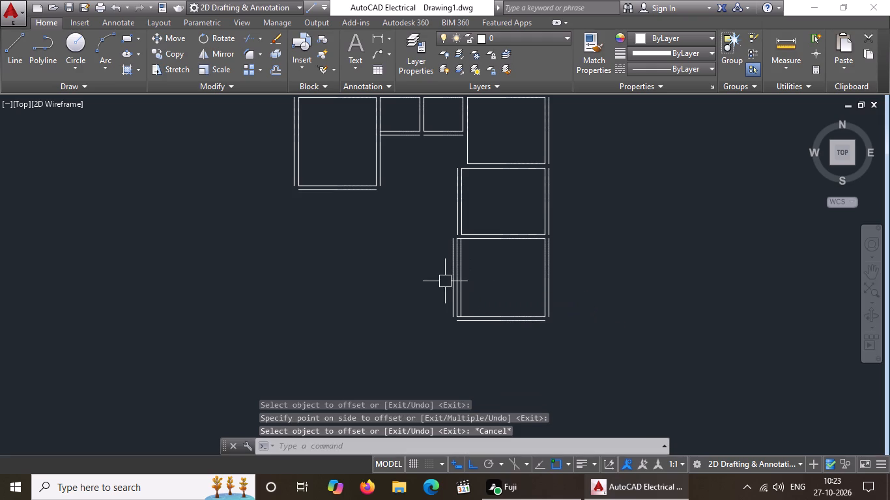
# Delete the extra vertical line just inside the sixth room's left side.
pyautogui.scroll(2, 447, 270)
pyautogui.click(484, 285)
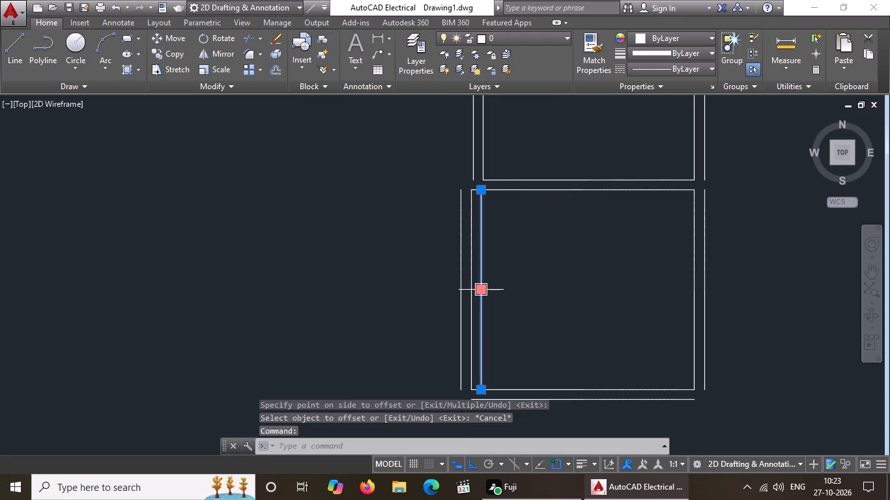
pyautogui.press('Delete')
# Draw the seventh room's outline from the sixth room's lower-left outer wall end: 14'3" left, 8'2" up and 14'3" right.
pyautogui.scroll(-3, 499, 277)
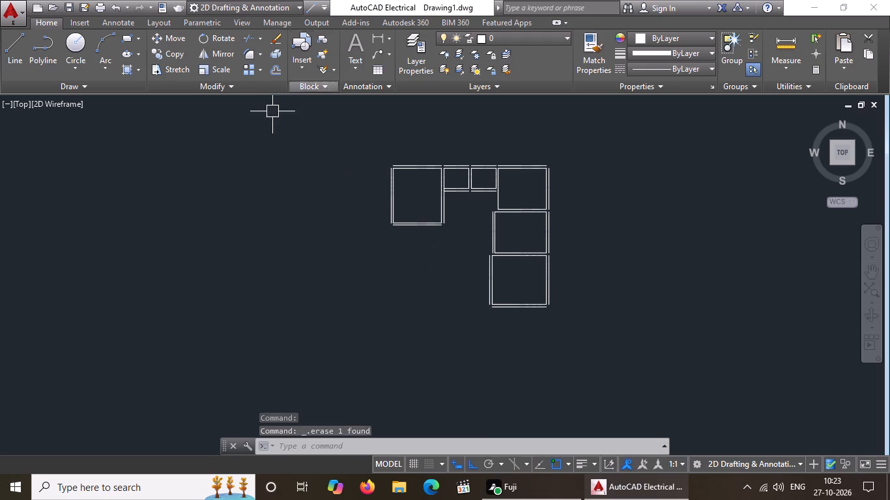
pyautogui.click(16, 51)
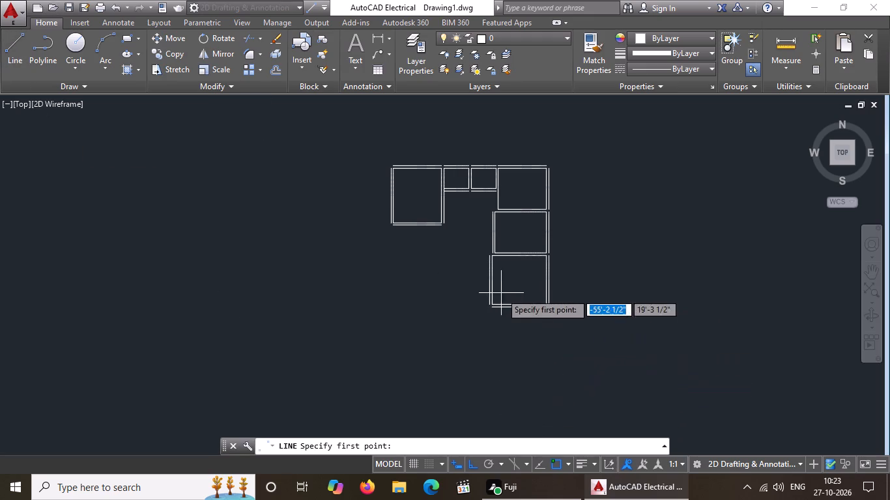
pyautogui.scroll(5, 490, 292)
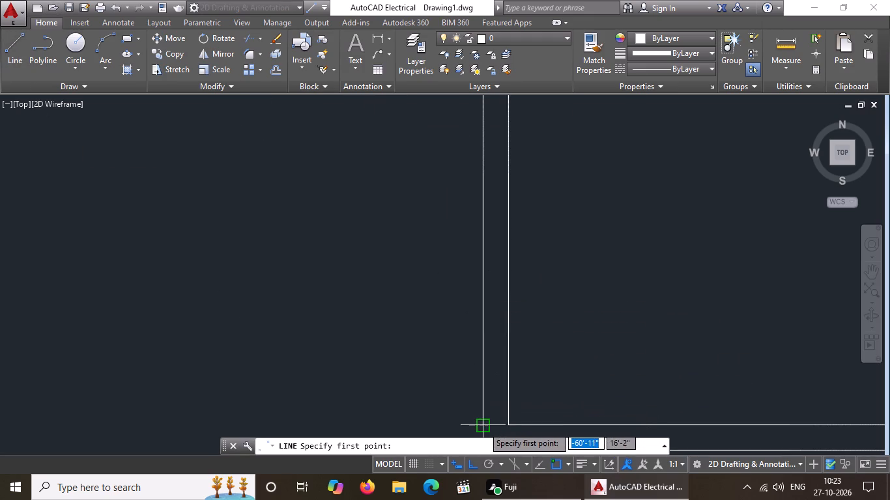
pyautogui.moveTo(483, 425); pyautogui.dragTo(476, 425)
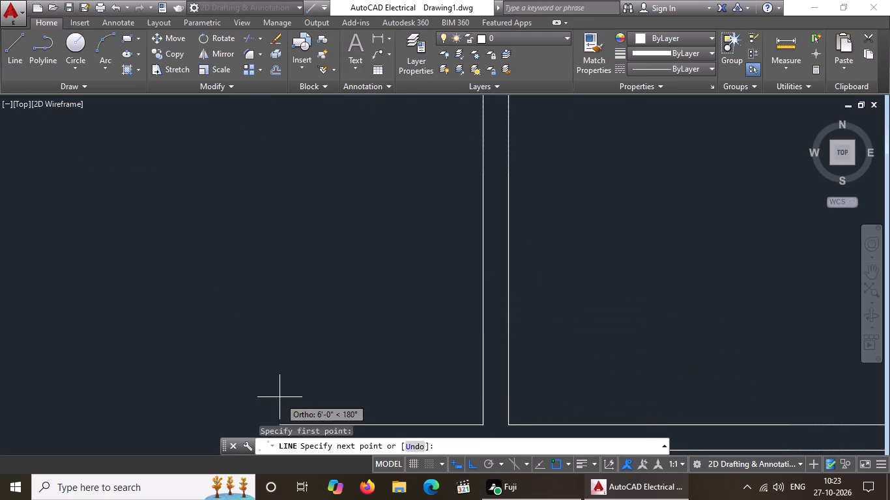
pyautogui.scroll(-2, 280, 396)
pyautogui.write('14')
pyautogui.press("'")
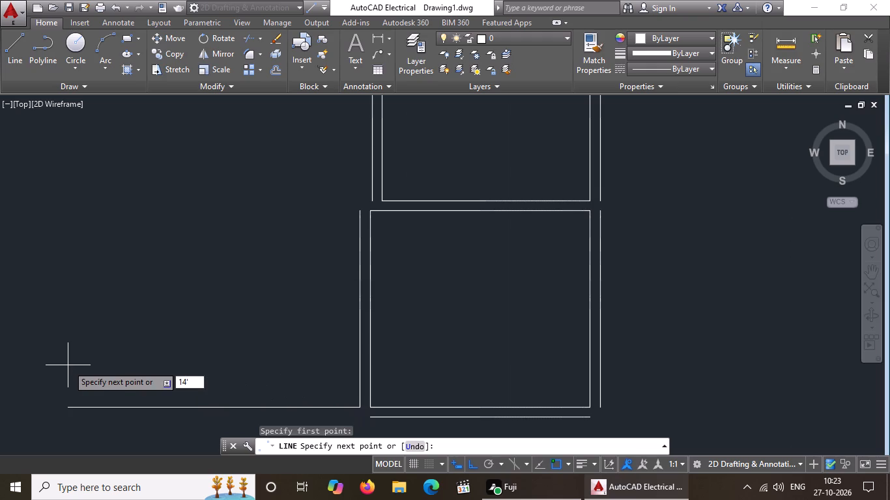
pyautogui.press('3')
pyautogui.hotkey('shift', '"')
pyautogui.press('Return')
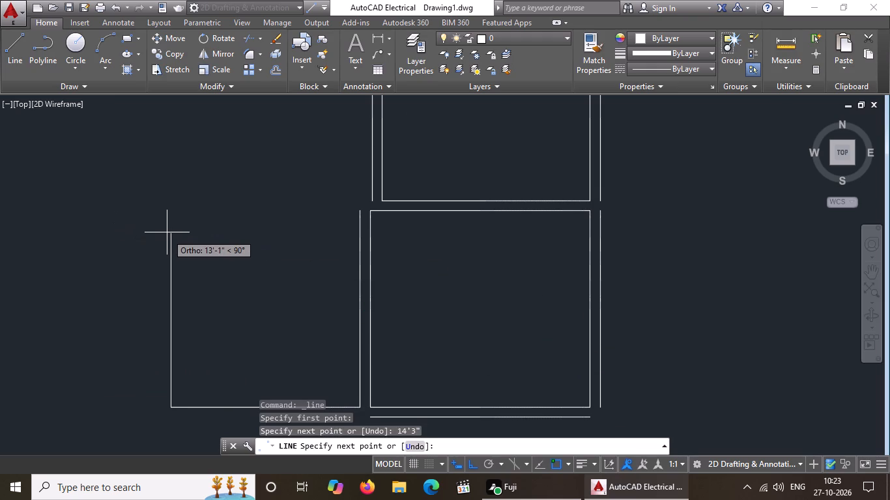
pyautogui.write('8\'2"')
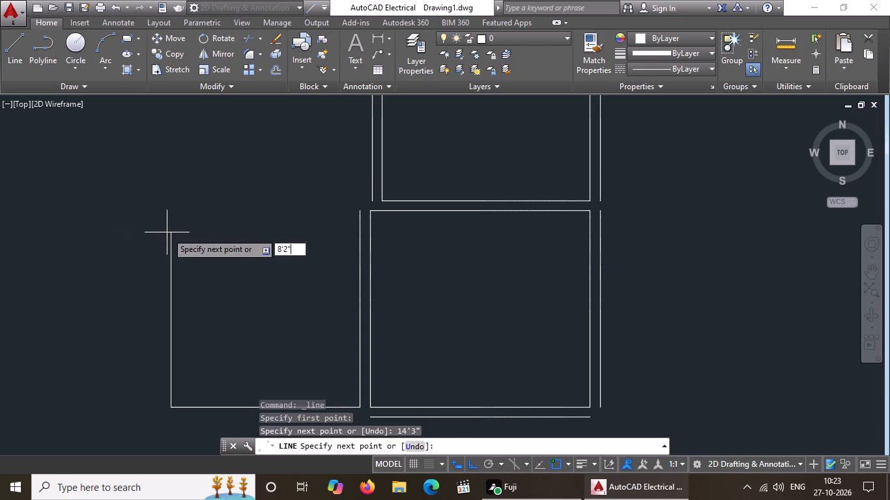
pyautogui.press('Return')
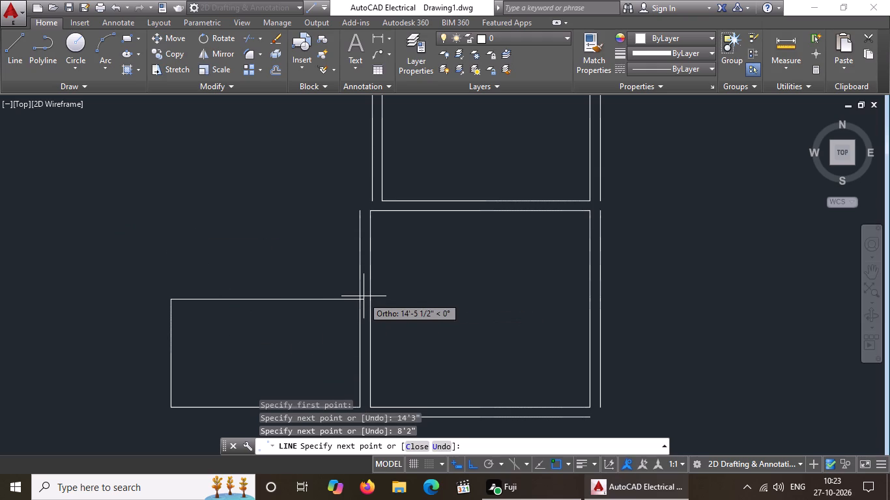
pyautogui.write('14\'3"')
pyautogui.press('Return')
pyautogui.press('Return')
# Offset the seventh room's bottom, left and top sides outward by 9".
pyautogui.scroll(-4, 371, 278)
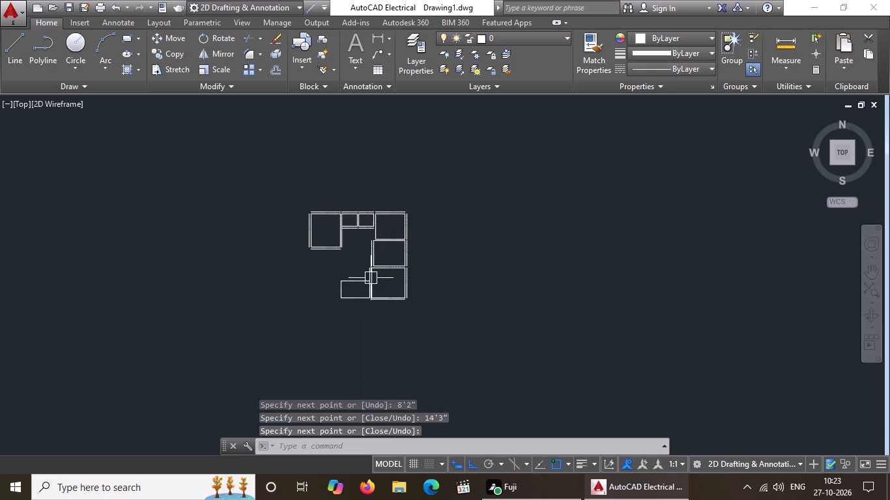
pyautogui.scroll(2, 344, 288)
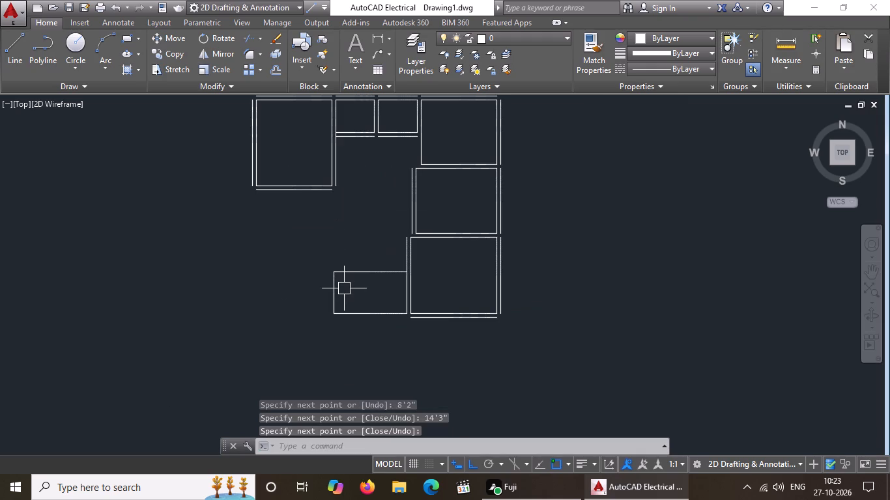
pyautogui.press('Escape')
pyautogui.press('o')
pyautogui.press('Return')
pyautogui.write('9"')
pyautogui.press('Return')
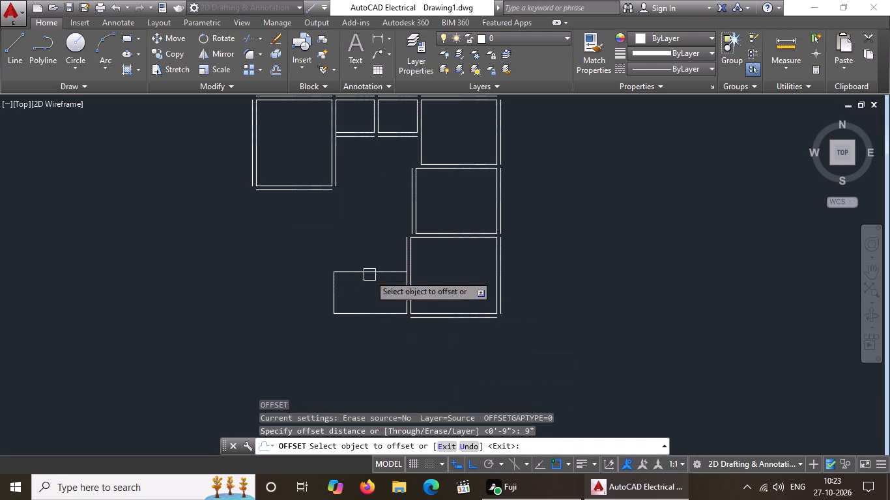
pyautogui.click(370, 315)
pyautogui.click(364, 340)
pyautogui.click(337, 296)
pyautogui.click(319, 303)
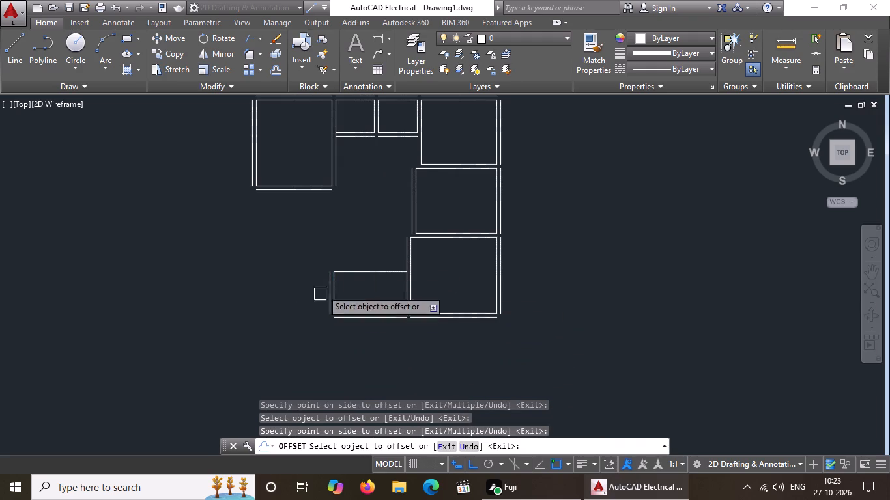
pyautogui.moveTo(362, 275); pyautogui.dragTo(362, 264)
pyautogui.click(364, 252)
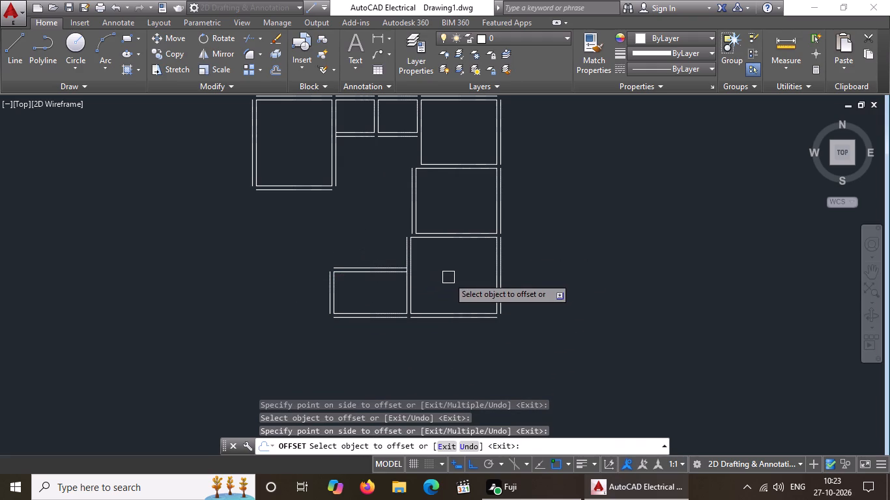
pyautogui.press('Escape')
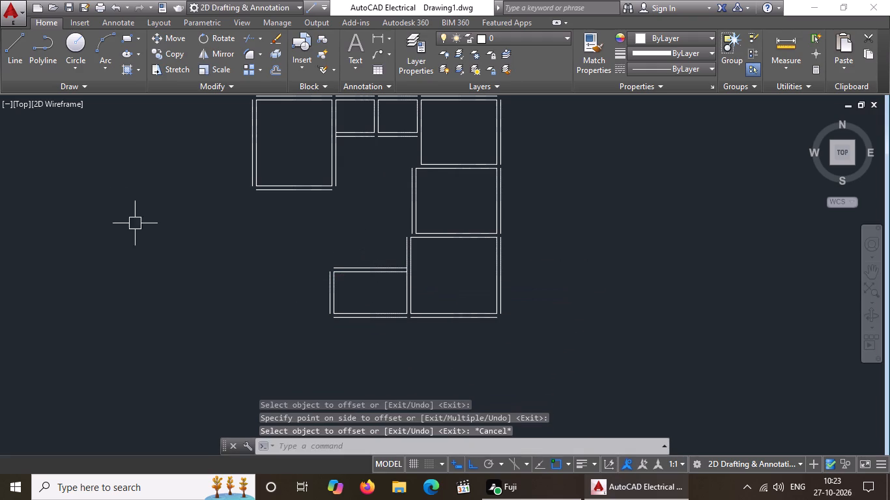
# Draw the eighth room's sides from the left end of the seventh room's outer top wall line: 7'3" up and 13'6" right.
pyautogui.moveTo(12, 48); pyautogui.dragTo(50, 66)
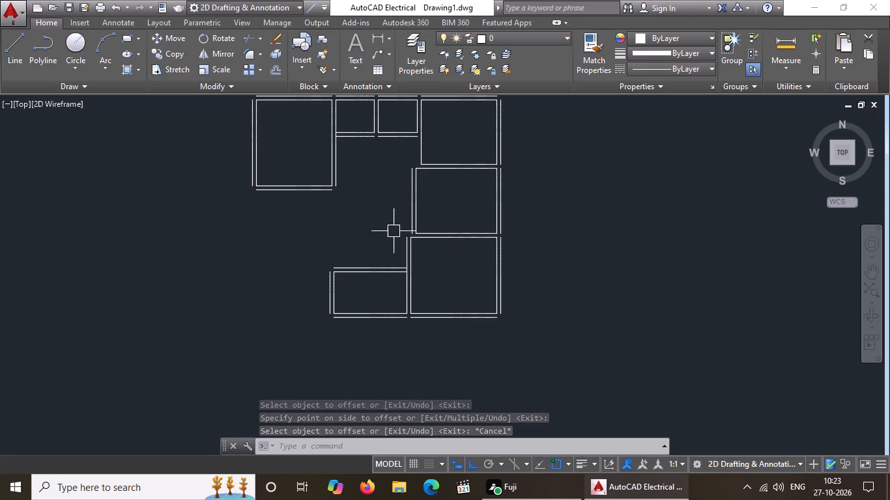
pyautogui.moveTo(7, 51); pyautogui.dragTo(27, 61)
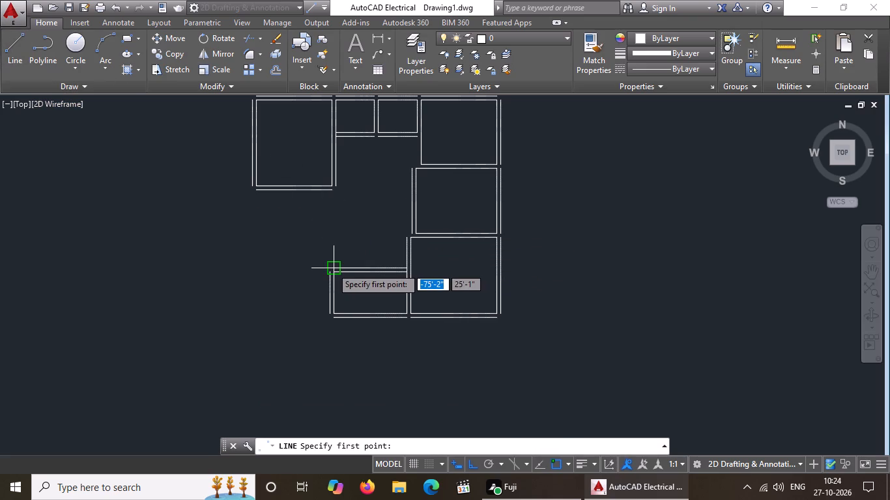
pyautogui.moveTo(331, 267); pyautogui.dragTo(332, 251)
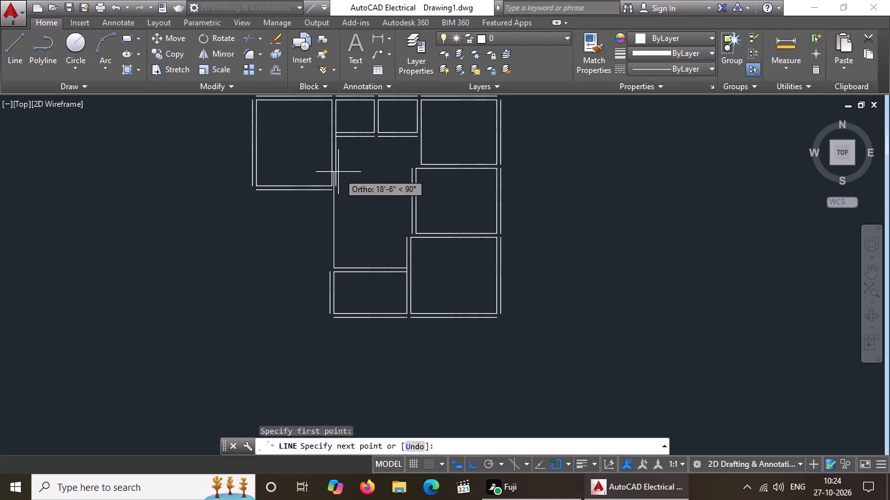
pyautogui.write('7\'3"')
pyautogui.press('Return')
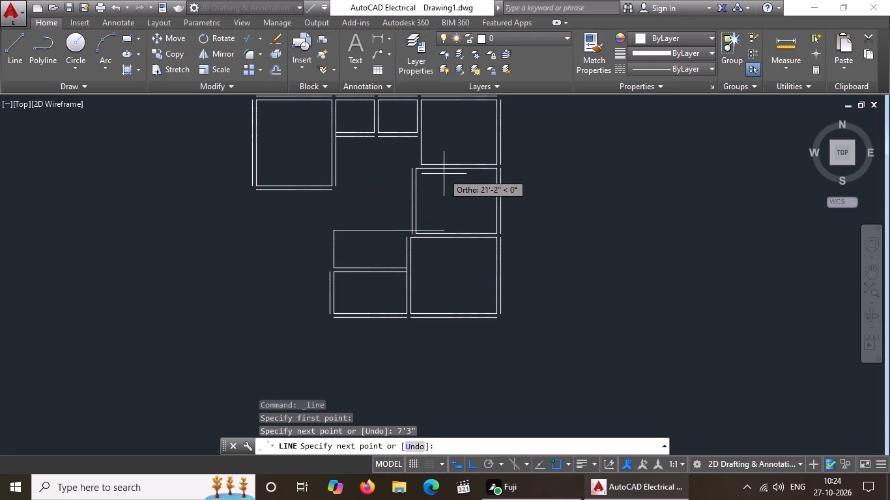
pyautogui.write('13\'6"')
pyautogui.press('Return')
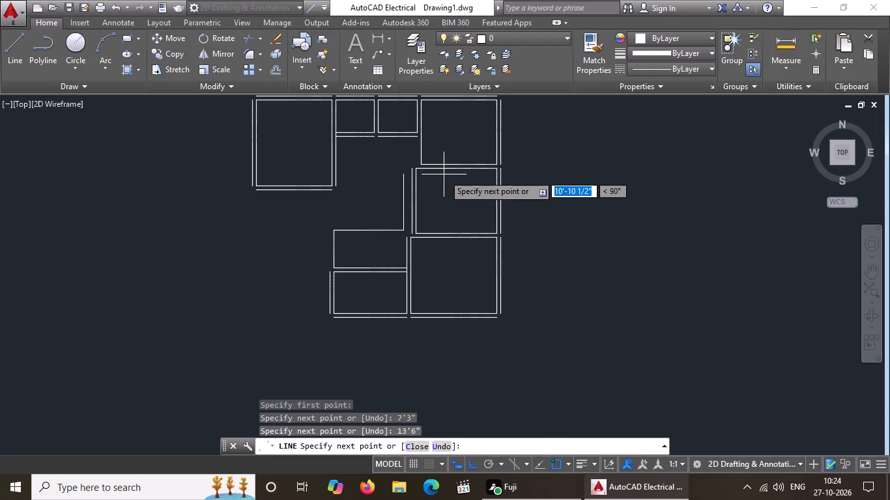
pyautogui.press('Return')
pyautogui.press('Escape')
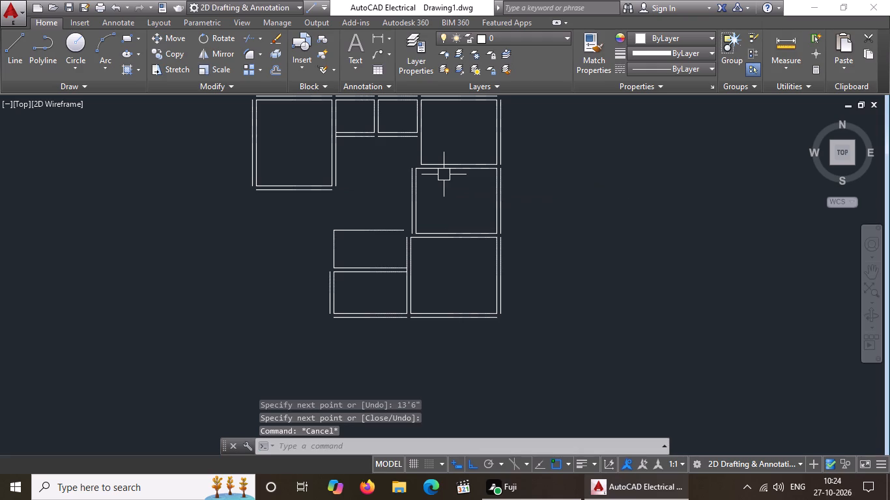
# Fillet the eighth room's top line with the sixth room's outer left wall line to form a square corner.
pyautogui.press('f')
pyautogui.press('Return')
pyautogui.scroll(2, 400, 217)
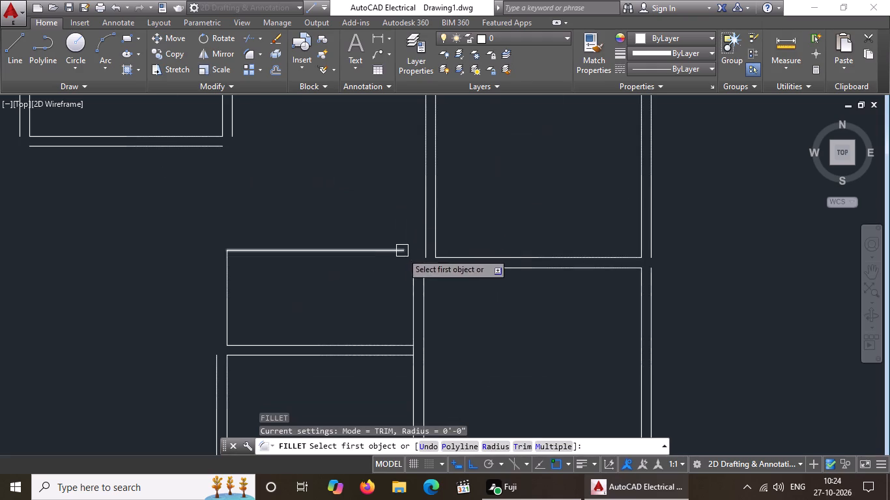
pyautogui.click(380, 250)
pyautogui.click(418, 302)
pyautogui.scroll(-3, 429, 303)
pyautogui.press('Escape')
# Offset the eighth room's left and top sides outward by 9".
pyautogui.scroll(2, 357, 326)
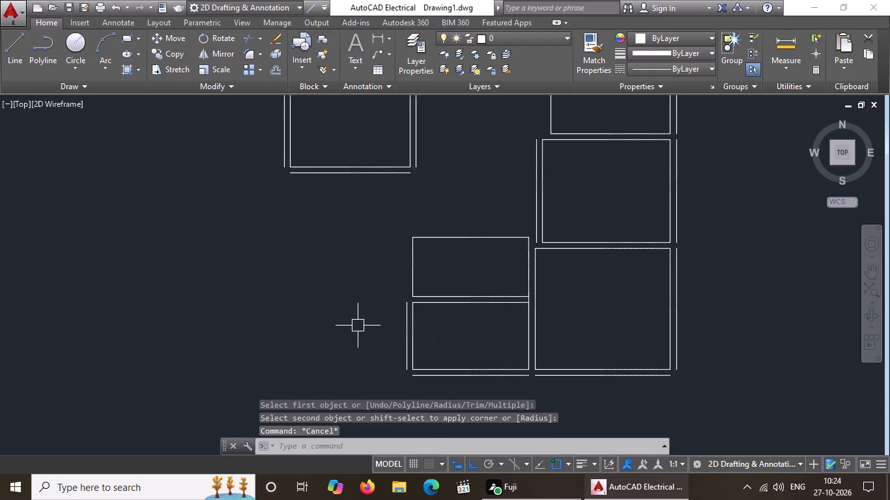
pyautogui.press('o')
pyautogui.press('Return')
pyautogui.write('9"')
pyautogui.press('Return')
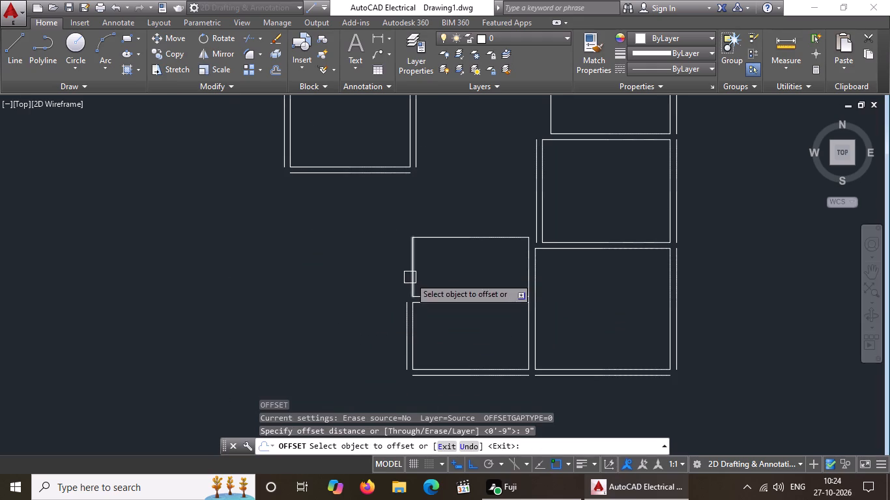
pyautogui.moveTo(410, 277); pyautogui.dragTo(403, 277)
pyautogui.moveTo(296, 283); pyautogui.dragTo(328, 270)
pyautogui.moveTo(457, 238); pyautogui.dragTo(463, 224)
pyautogui.click(467, 212)
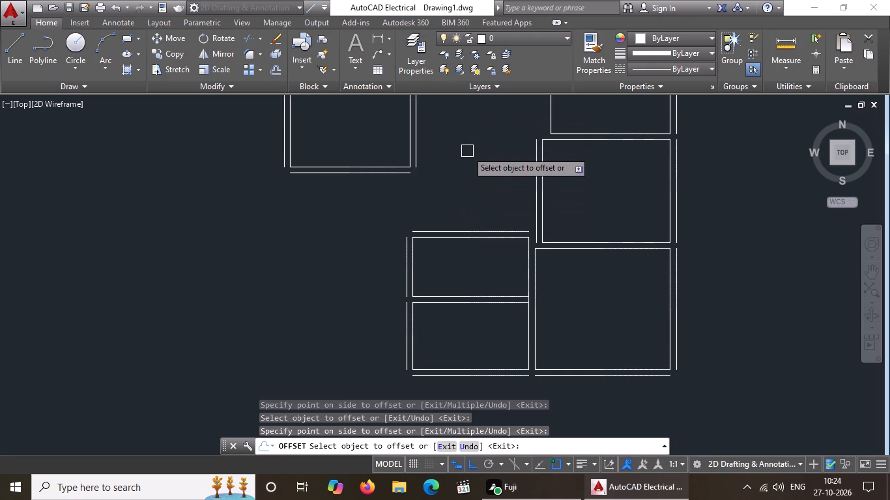
pyautogui.scroll(-3, 419, 170)
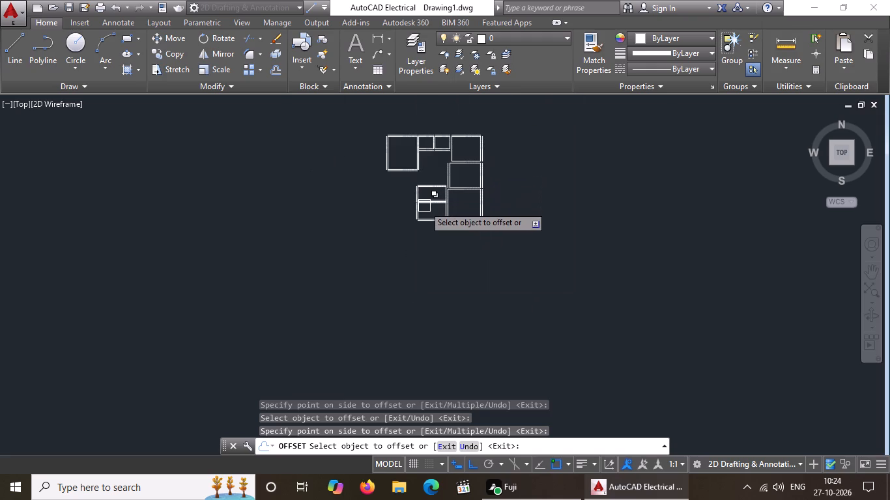
pyautogui.press('Escape')
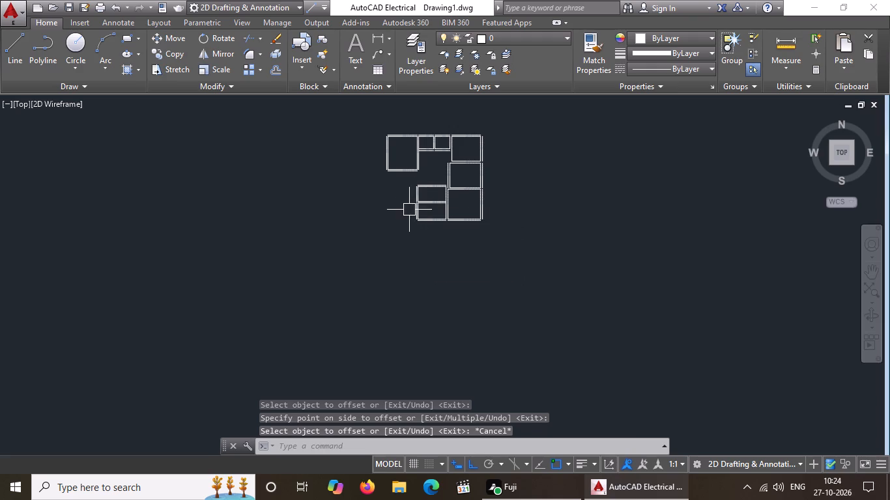
# Draw a 12'6" line leftward from the bottom end of the seventh room's outer left wall line.
pyautogui.moveTo(421, 196); pyautogui.dragTo(406, 235, button='middle')
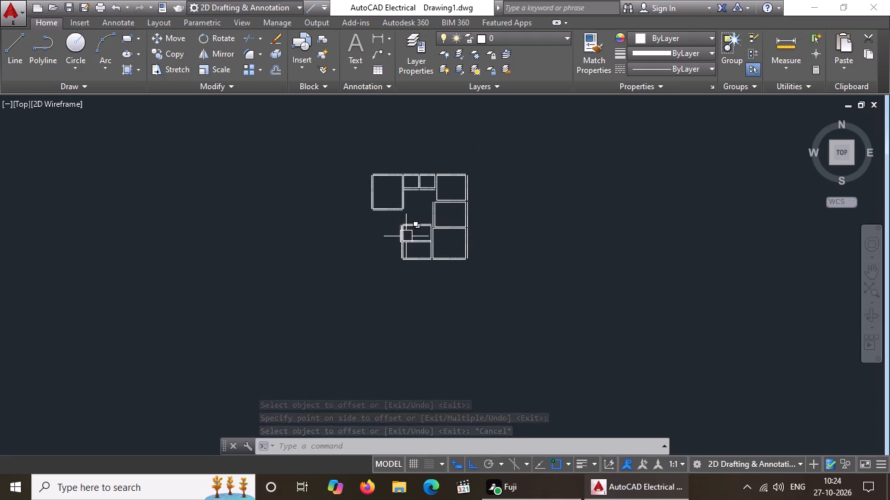
pyautogui.click(16, 58)
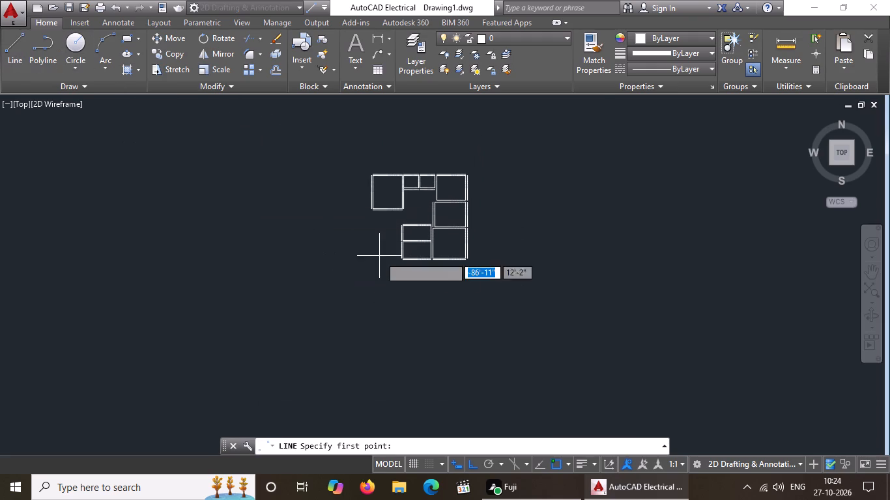
pyautogui.scroll(3, 377, 236)
pyautogui.click(471, 322)
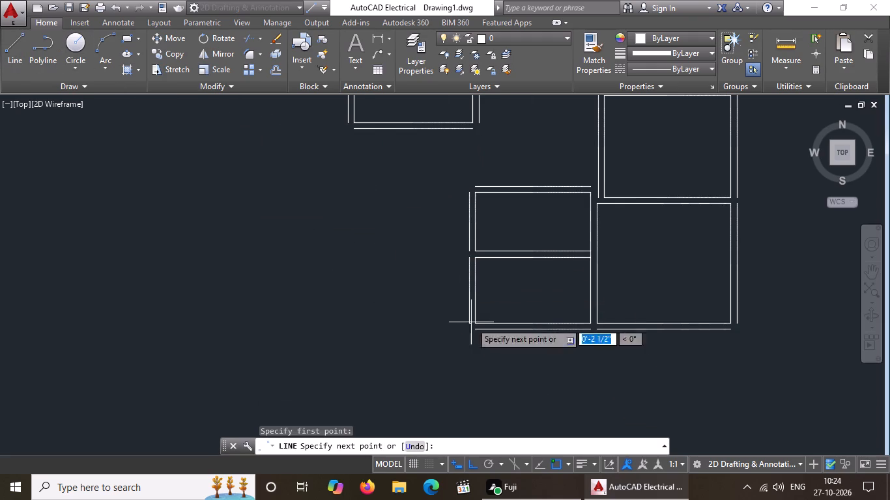
pyautogui.write('12\'6"')
pyautogui.press('Return')
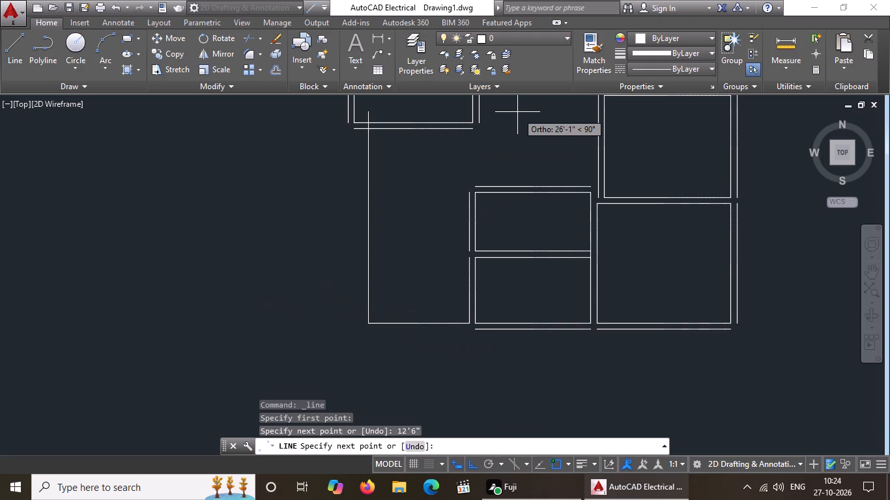
pyautogui.scroll(-3, 446, 174)
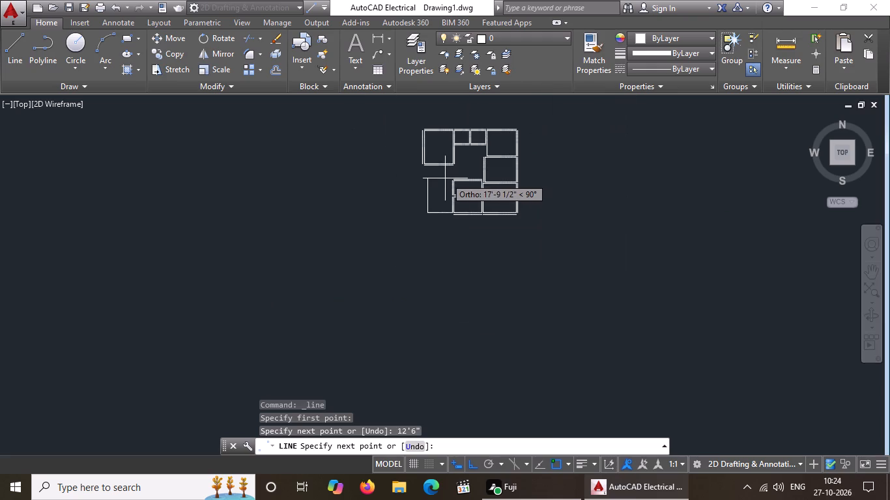
pyautogui.moveTo(440, 206); pyautogui.dragTo(436, 228, button='middle')
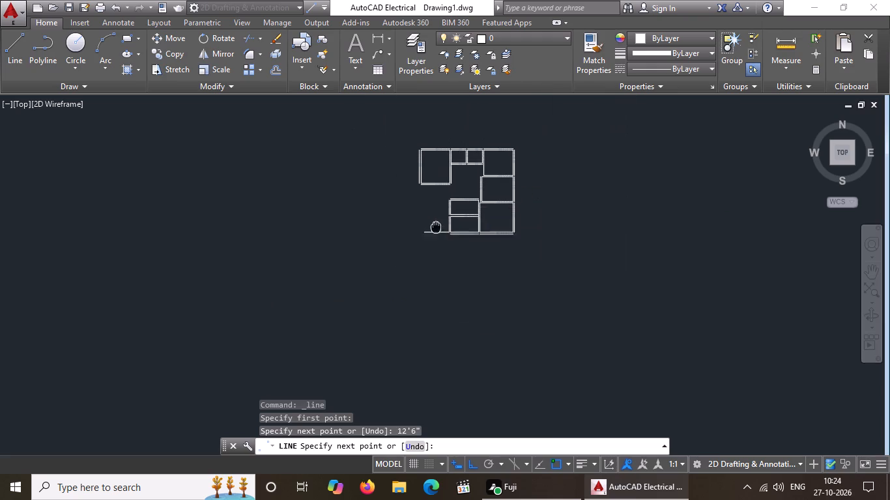
pyautogui.moveTo(436, 228); pyautogui.dragTo(432, 258, button='middle')
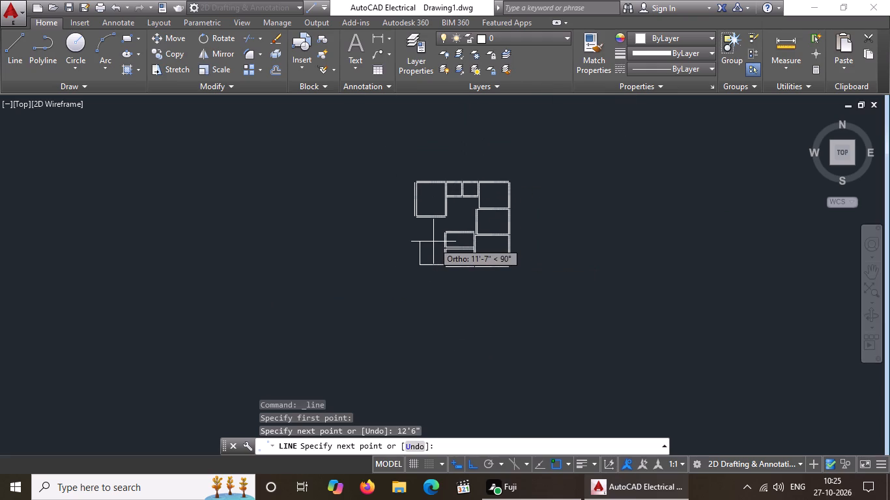
pyautogui.scroll(4, 435, 262)
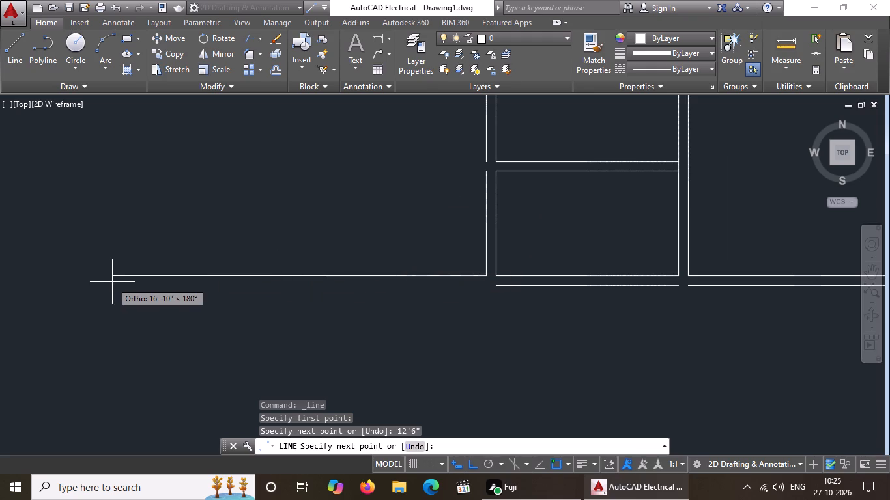
pyautogui.moveTo(115, 280); pyautogui.dragTo(55, 301, button='middle')
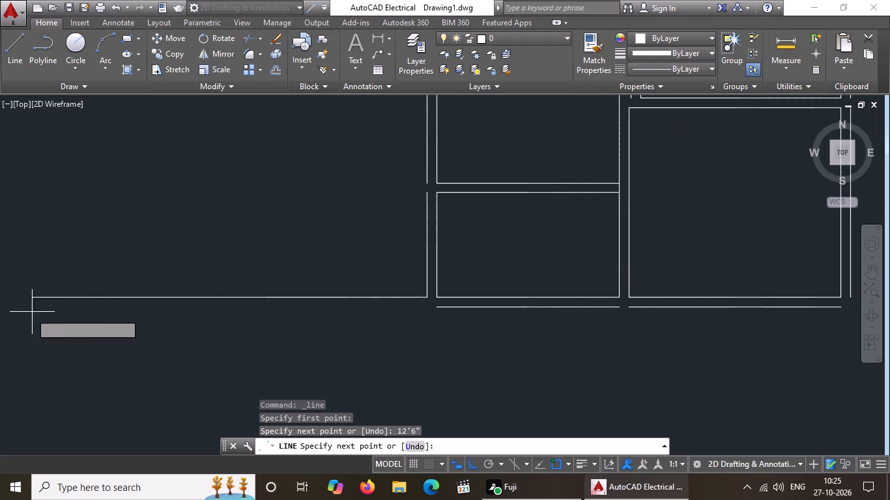
pyautogui.scroll(-3, 167, 225)
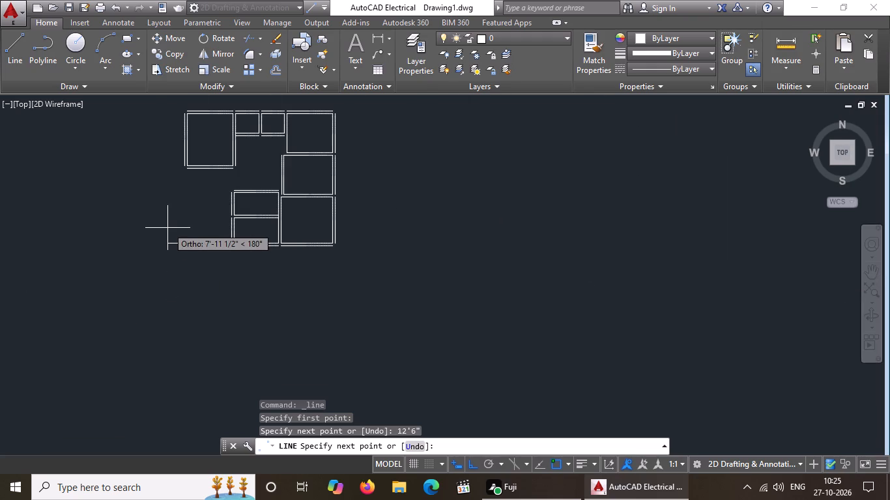
pyautogui.moveTo(167, 228); pyautogui.dragTo(237, 251, button='middle')
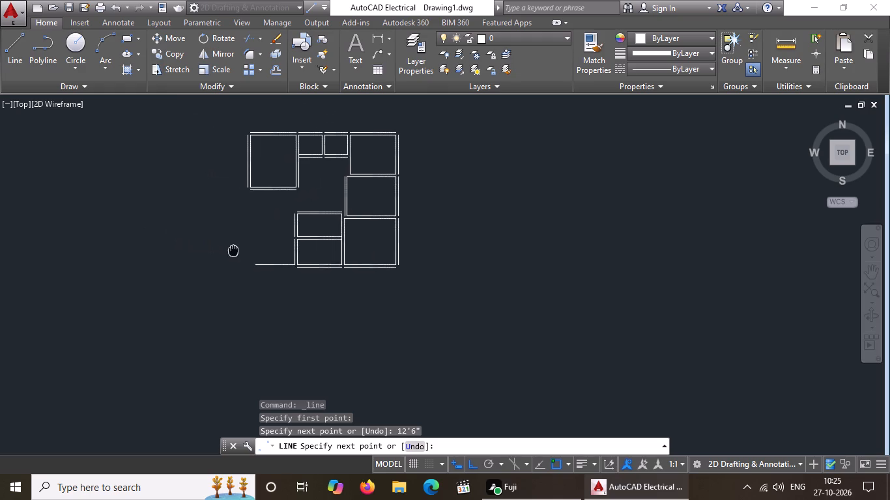
pyautogui.moveTo(237, 251); pyautogui.dragTo(307, 268, button='middle')
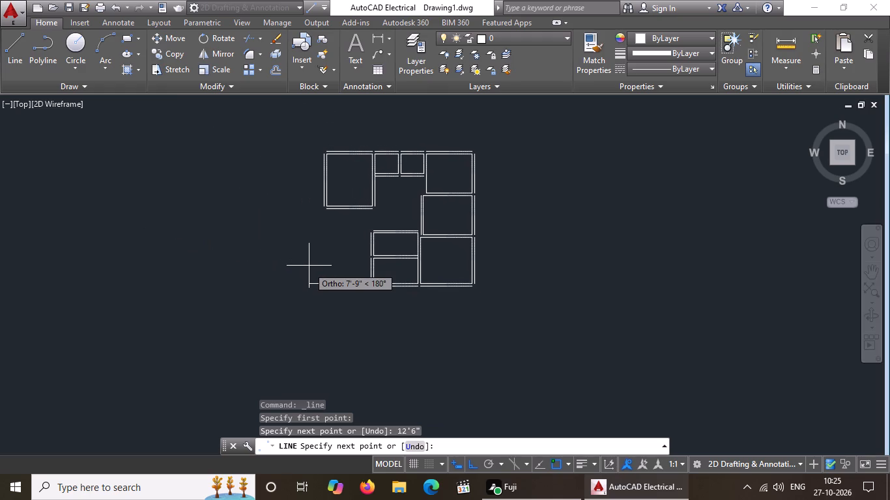
pyautogui.press('Escape')
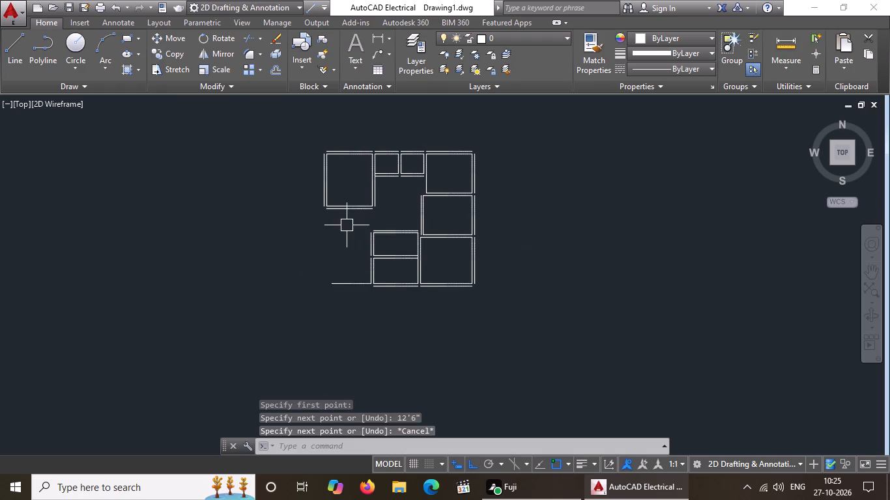
# Draw a small room beside the top-left room's outer right wall line, below the adjoining small room: 6'10" right, 6'4" down, then left across that wall line.
pyautogui.scroll(2, 393, 216)
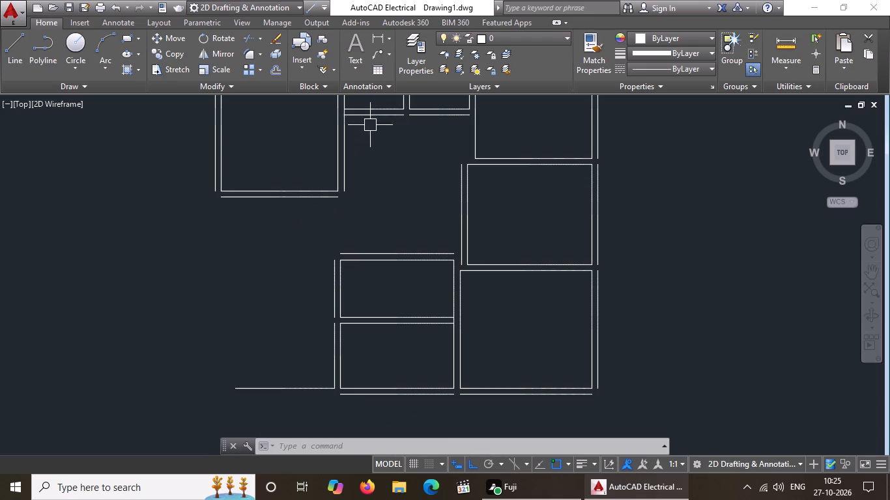
pyautogui.click(5, 41)
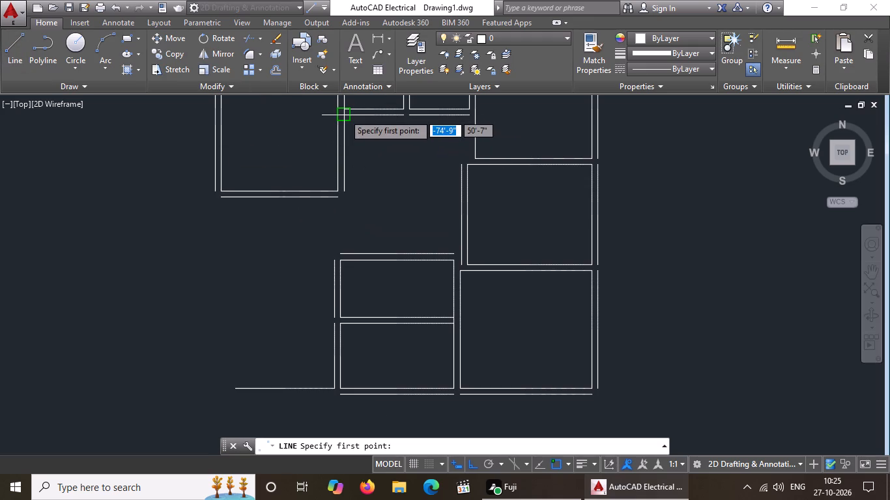
pyautogui.click(343, 113)
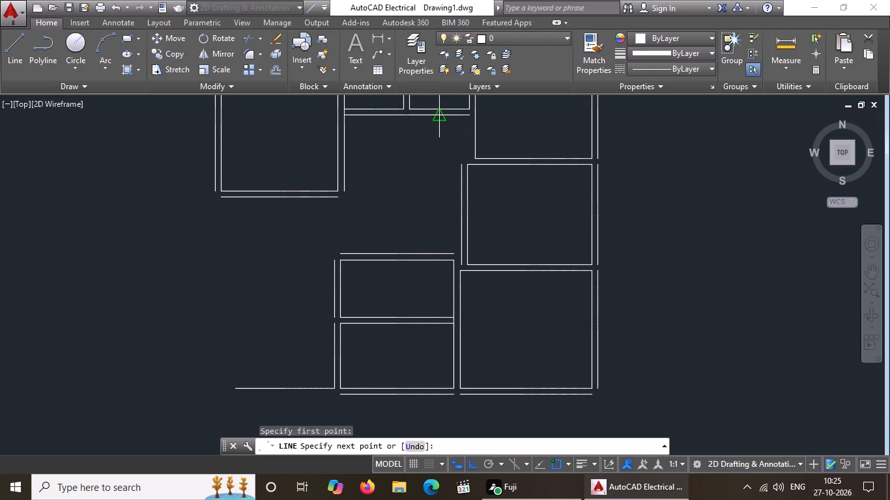
pyautogui.write("6'")
pyautogui.write('10"')
pyautogui.press('Return')
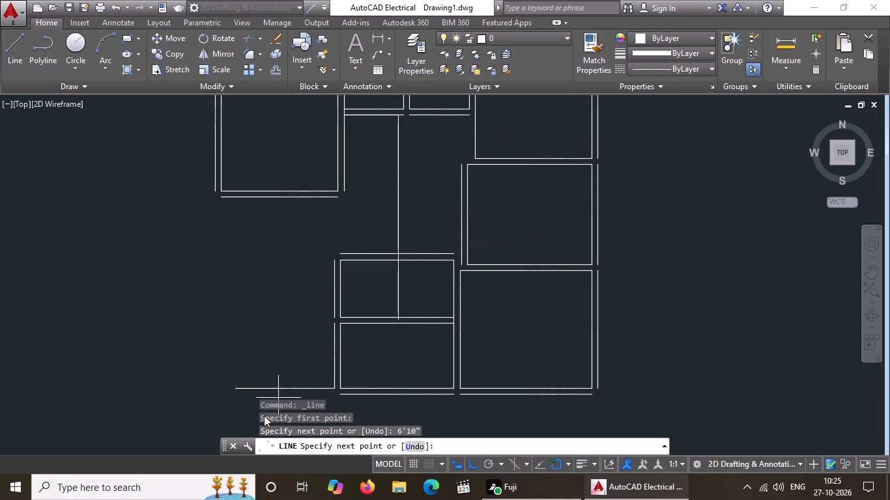
pyautogui.write("6'")
pyautogui.write('4"')
pyautogui.press('Return')
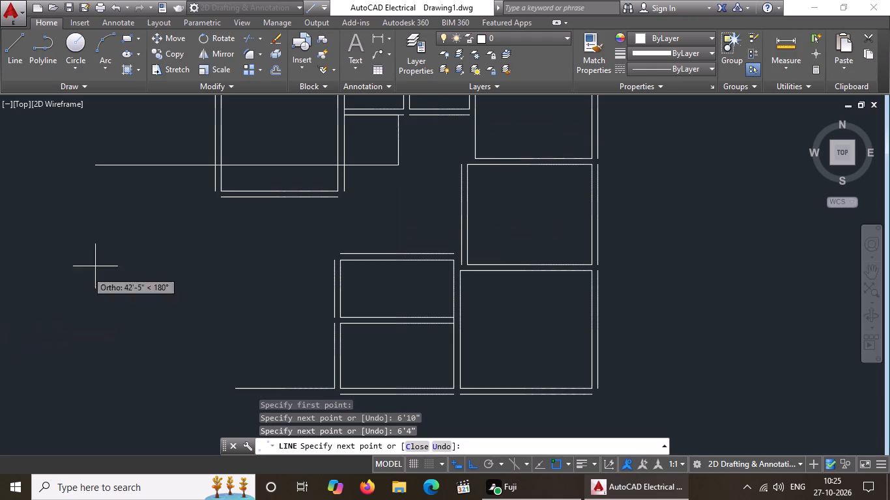
pyautogui.scroll(3, 331, 163)
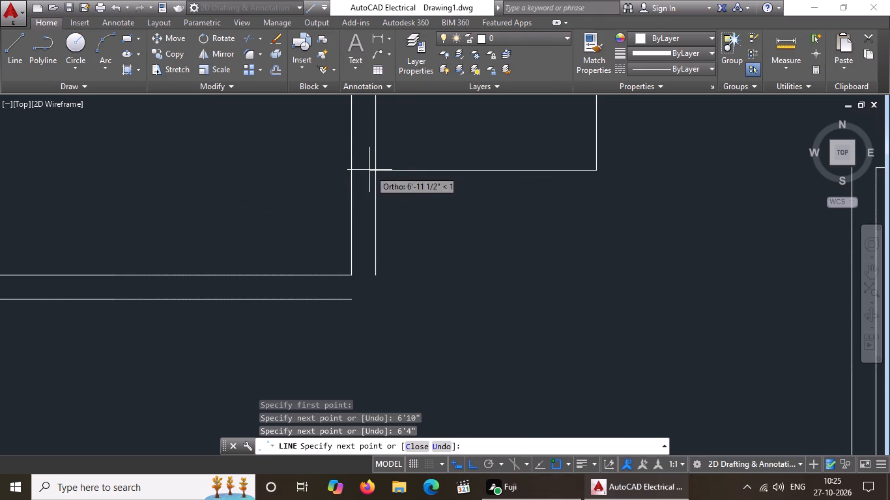
pyautogui.click(369, 170)
pyautogui.press('Escape')
# Trim the top-left room's outer right wall line below the new small room and the bottom line's overhang past that wall line.
pyautogui.write('tr')
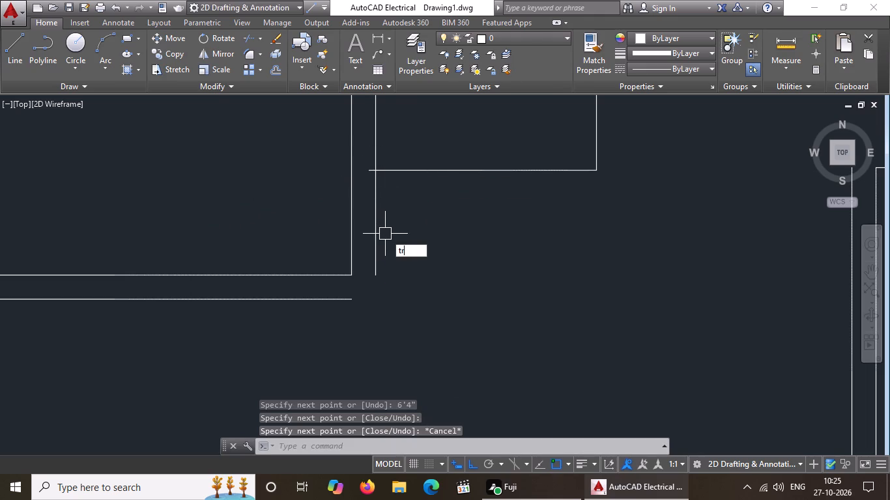
pyautogui.press('space')
pyautogui.press('space')
pyautogui.click(373, 208)
pyautogui.moveTo(366, 174); pyautogui.dragTo(373, 185)
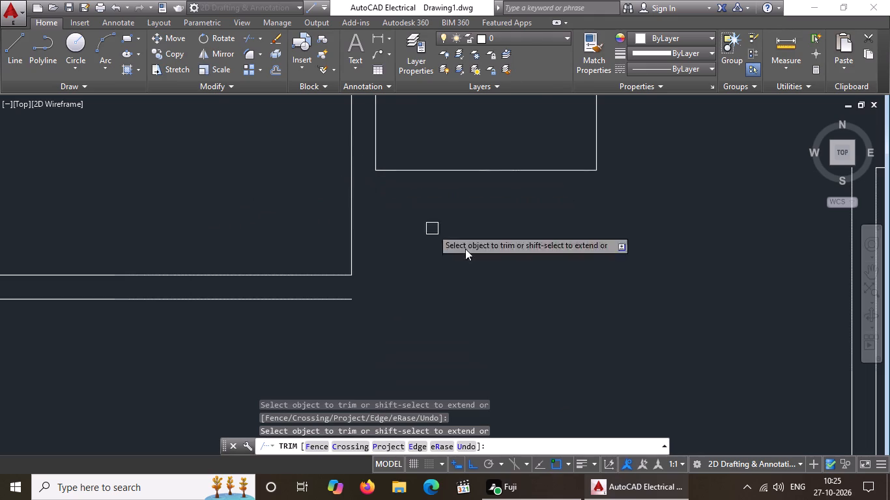
pyautogui.scroll(-5, 491, 264)
pyautogui.moveTo(506, 264); pyautogui.dragTo(477, 275, button='middle')
pyautogui.scroll(3, 474, 274)
pyautogui.scroll(-3, 474, 273)
pyautogui.press('Escape')
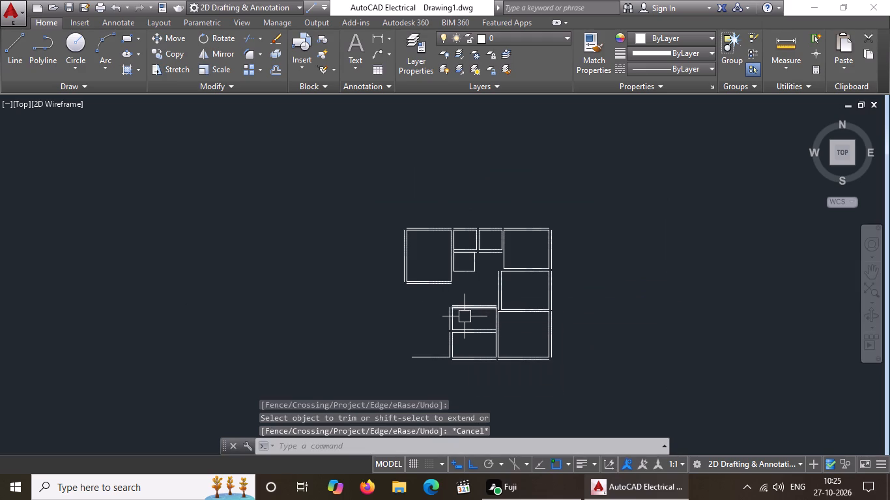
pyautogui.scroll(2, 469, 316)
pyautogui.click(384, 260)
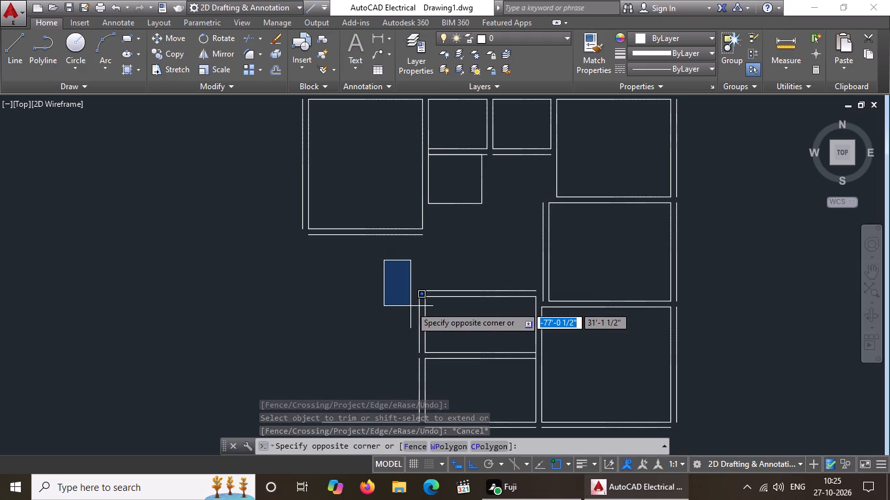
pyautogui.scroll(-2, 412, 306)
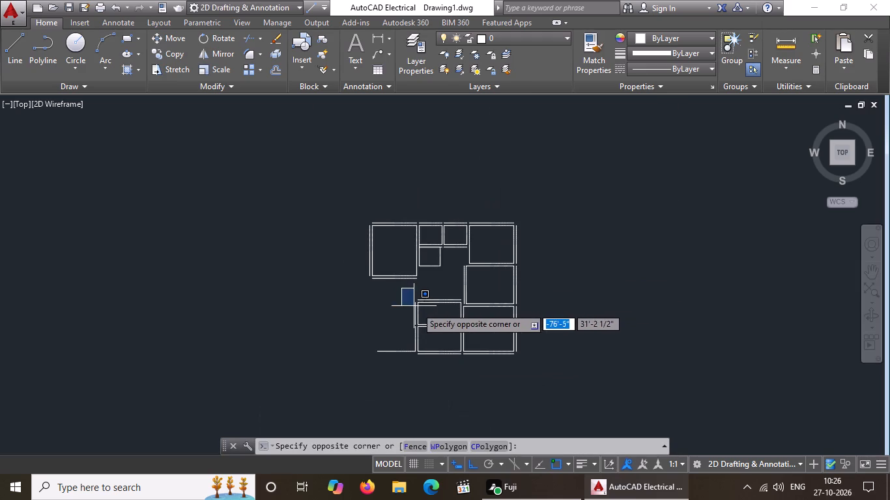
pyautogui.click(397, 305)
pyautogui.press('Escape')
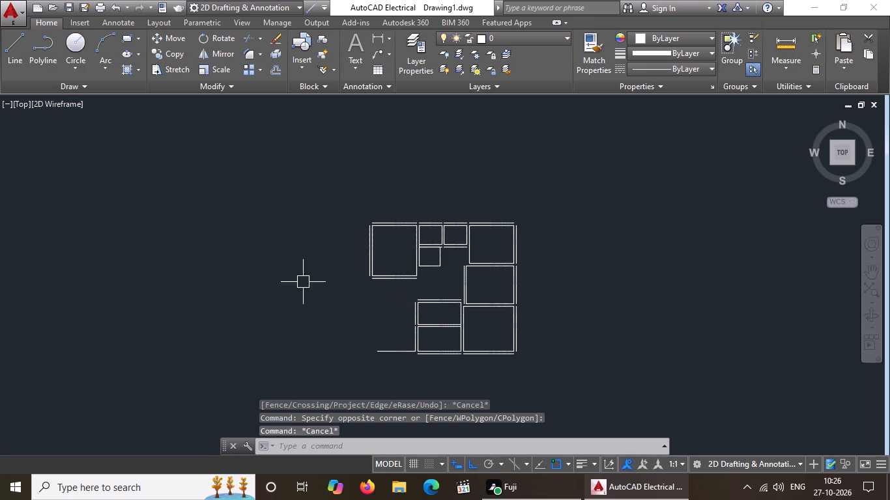
# Offset the new small room's right and bottom sides outward by 9".
pyautogui.scroll(2, 391, 294)
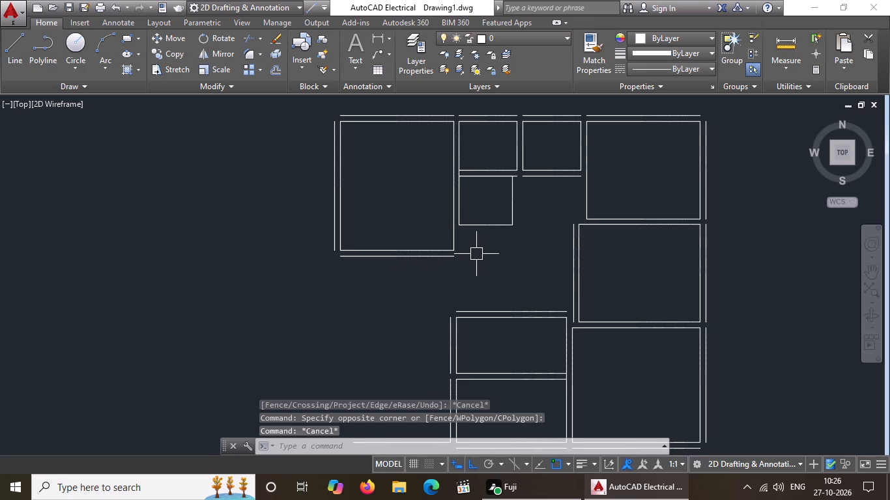
pyautogui.press('o')
pyautogui.press('Return')
pyautogui.press('9')
pyautogui.hotkey('shift', '"')
pyautogui.press('Return')
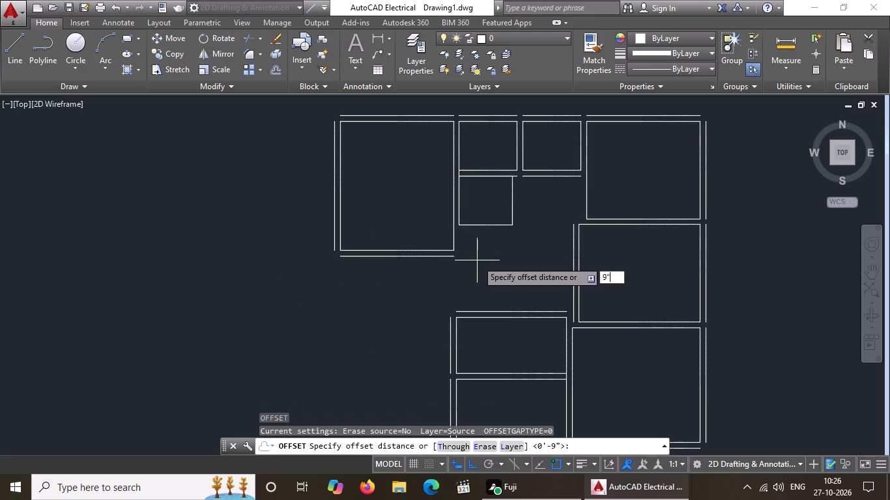
pyautogui.scroll(2, 503, 199)
pyautogui.moveTo(521, 189); pyautogui.dragTo(530, 186)
pyautogui.click(543, 183)
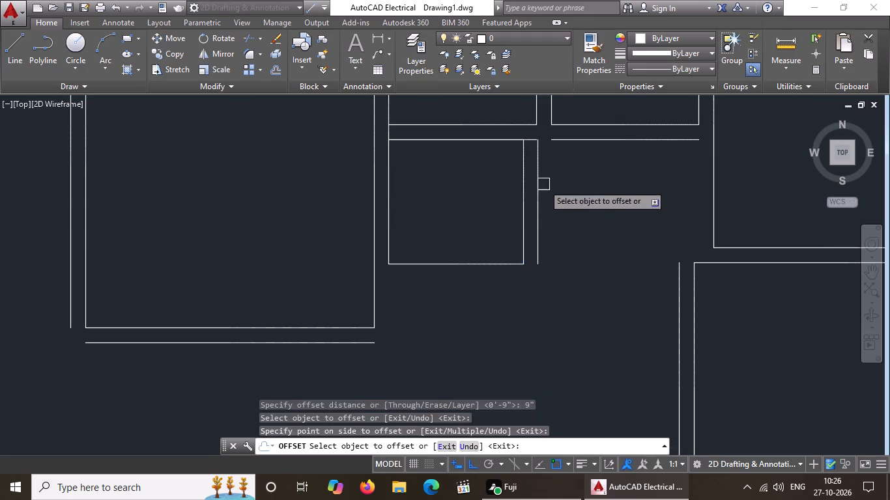
pyautogui.click(469, 266)
pyautogui.click(468, 301)
pyautogui.scroll(-2, 510, 277)
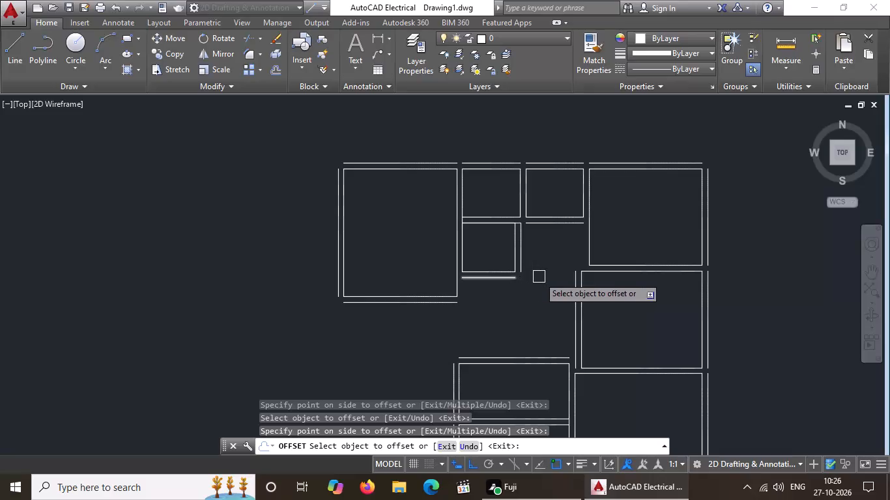
pyautogui.scroll(-3, 541, 285)
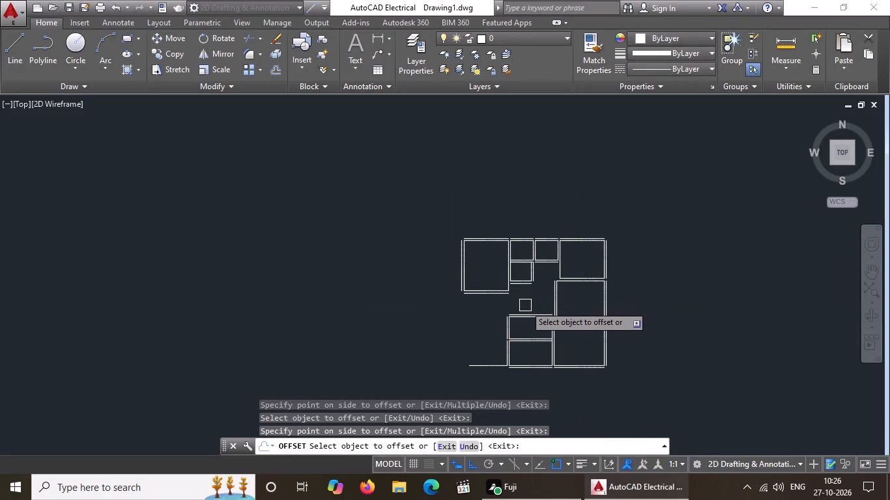
pyautogui.press('Escape')
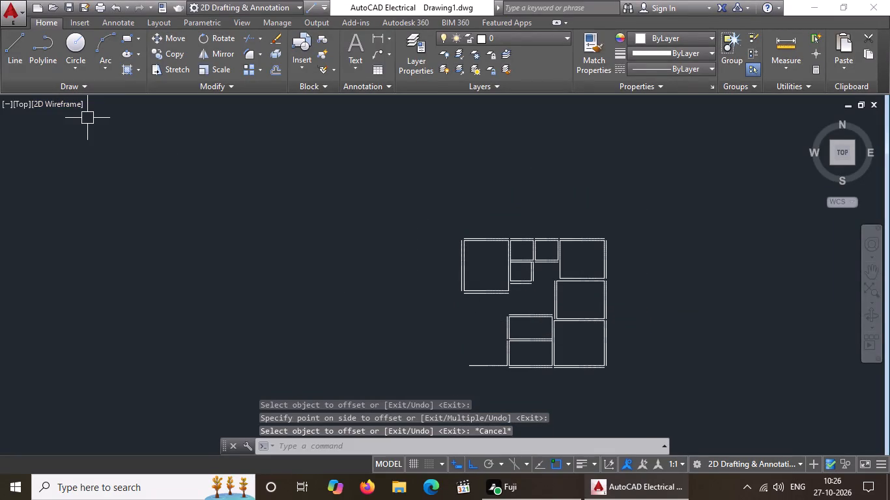
# Draw a room from the left end of the top-left room's outer bottom wall line: 15'8" down, 16'6" right, 15'8" up.
pyautogui.press('l')
pyautogui.press('Return')
pyautogui.scroll(2, 481, 316)
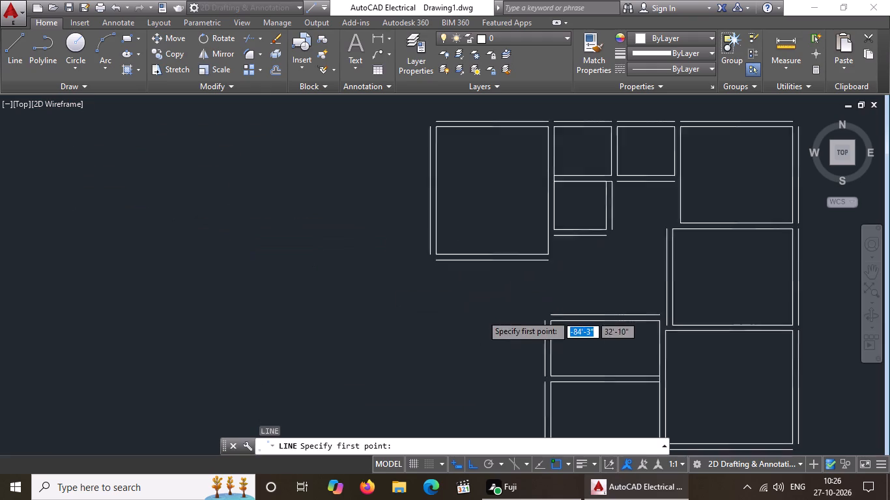
pyautogui.scroll(1, 481, 314)
pyautogui.moveTo(409, 230); pyautogui.dragTo(409, 245)
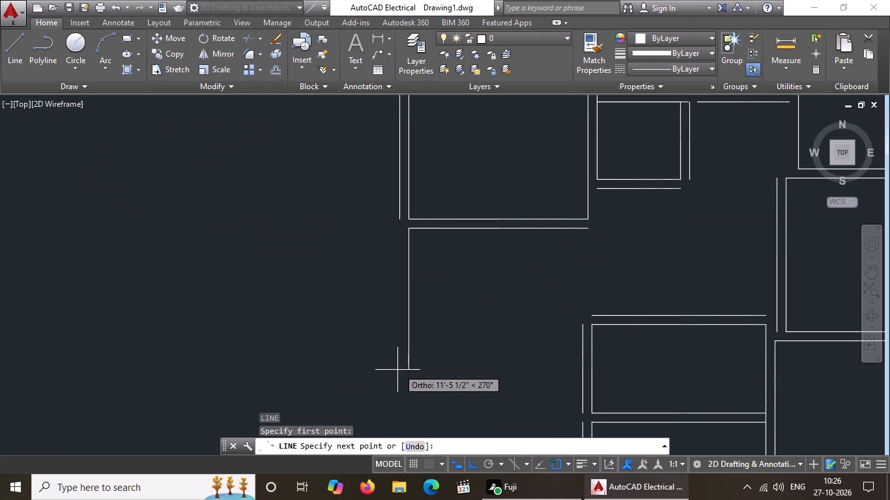
pyautogui.write("15'")
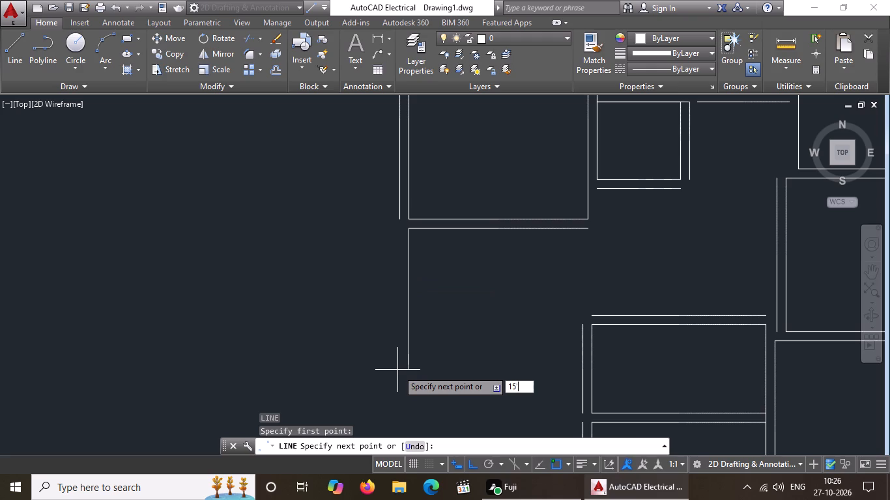
pyautogui.write('8"')
pyautogui.press('Return')
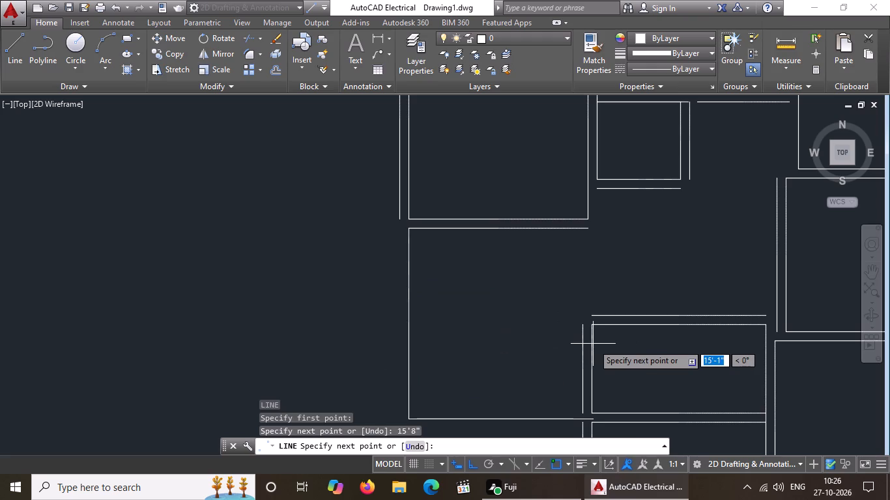
pyautogui.scroll(-4, 593, 344)
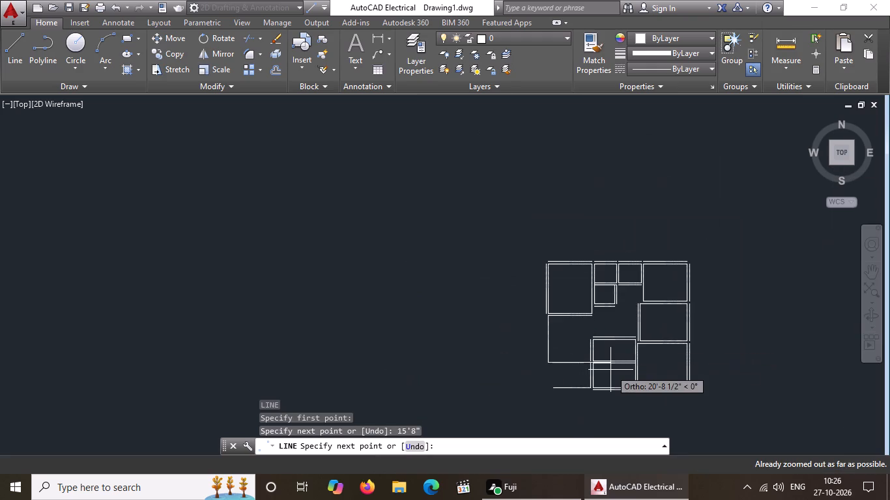
pyautogui.write('16')
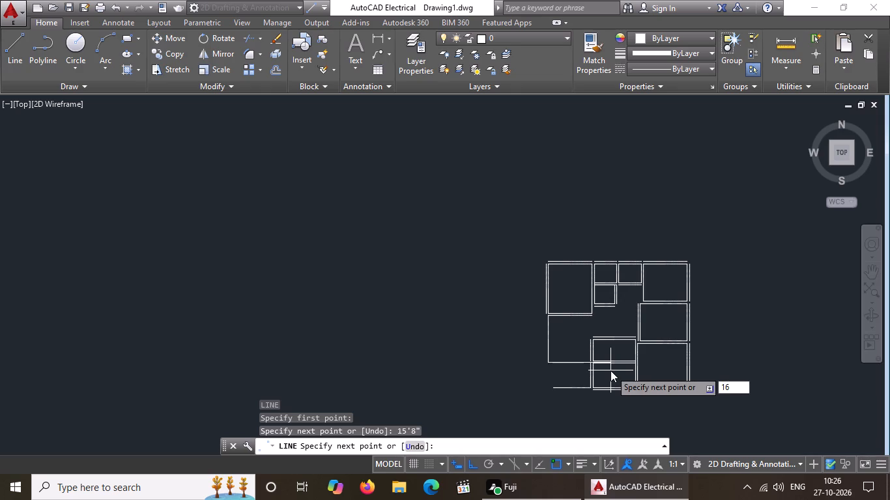
pyautogui.press("'")
pyautogui.press('6')
pyautogui.hotkey('shift', '"')
pyautogui.press('Return')
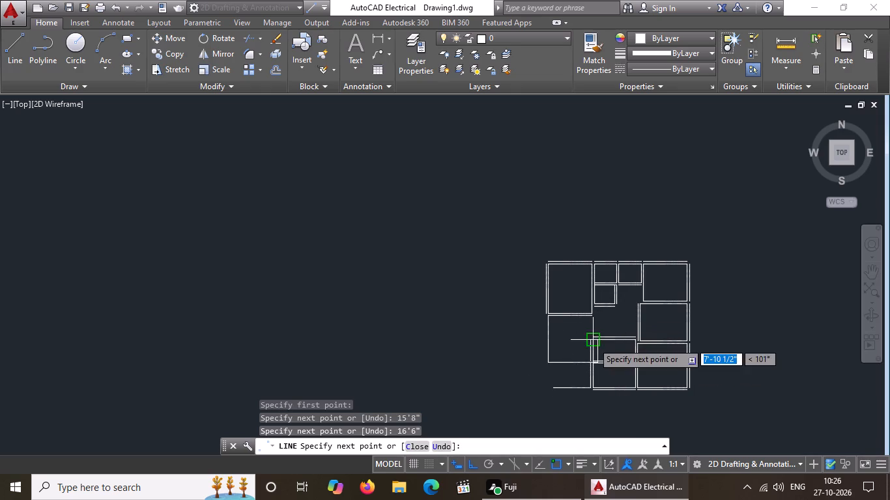
pyautogui.scroll(3, 593, 342)
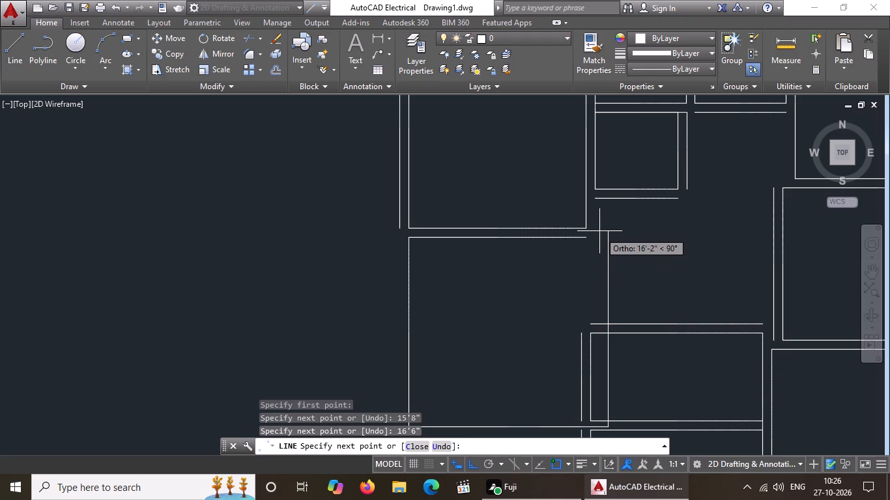
pyautogui.write("15'8")
pyautogui.hotkey('shift', '"')
pyautogui.press('Return')
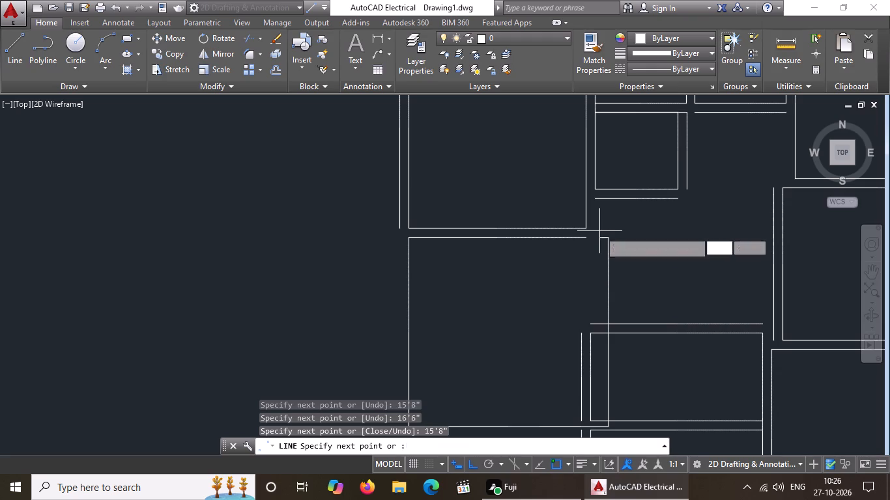
pyautogui.press('Escape')
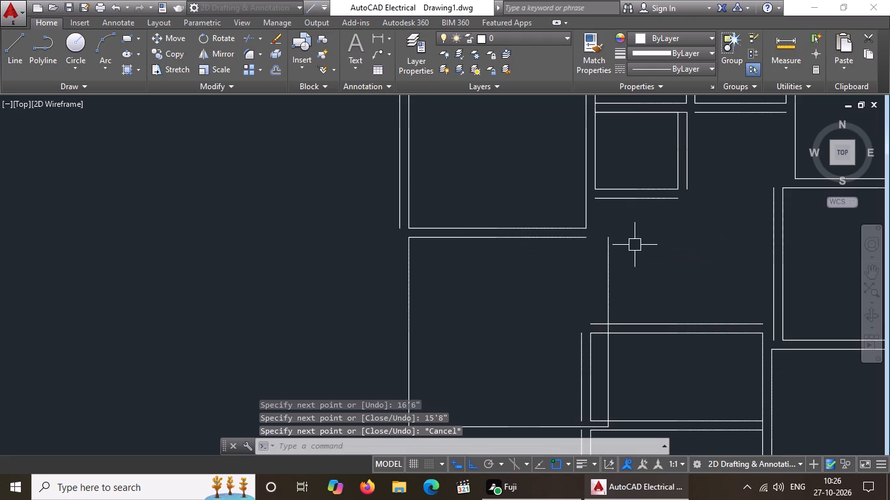
# Fillet the top-left room's outer bottom wall line with the new room's right side to close the corner.
pyautogui.write('f')
pyautogui.press('space')
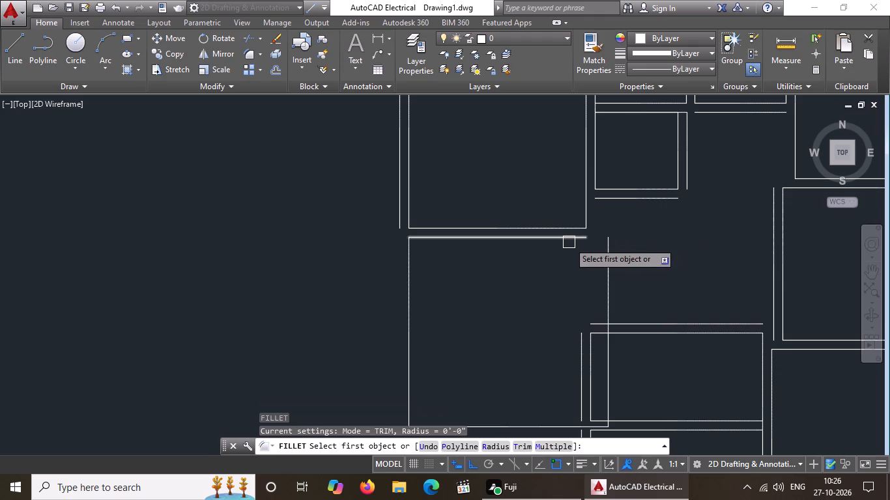
pyautogui.click(569, 242)
pyautogui.click(606, 270)
pyautogui.scroll(-3, 606, 255)
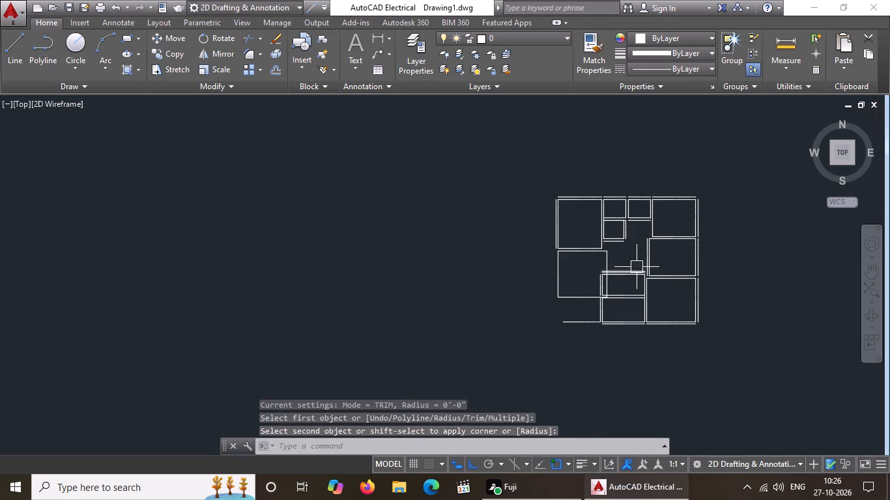
pyautogui.press('Escape')
# Move the two stacked lower-middle rooms, together with the new room's overlapping right side, straight down clear of the new room.
pyautogui.scroll(2, 641, 287)
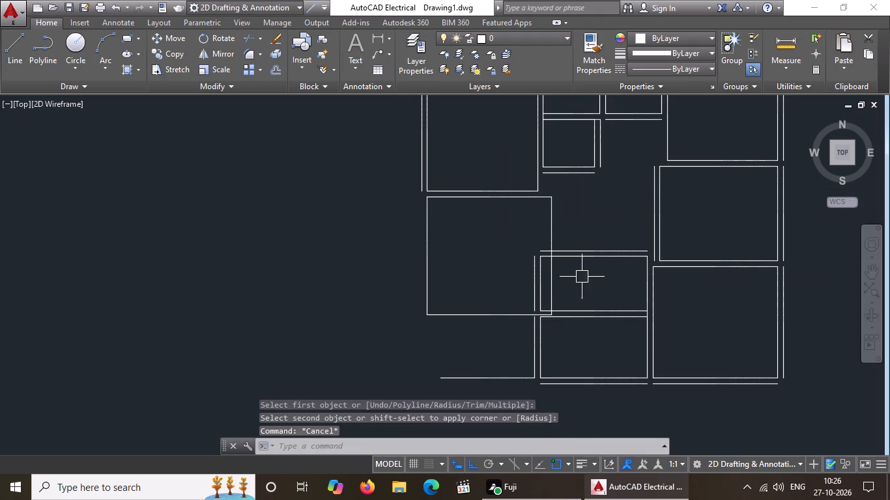
pyautogui.click(484, 221)
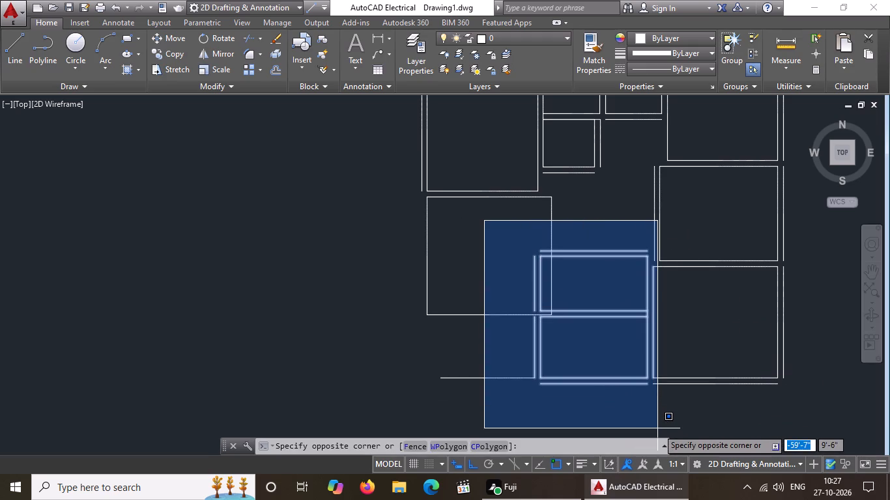
pyautogui.scroll(-2, 657, 426)
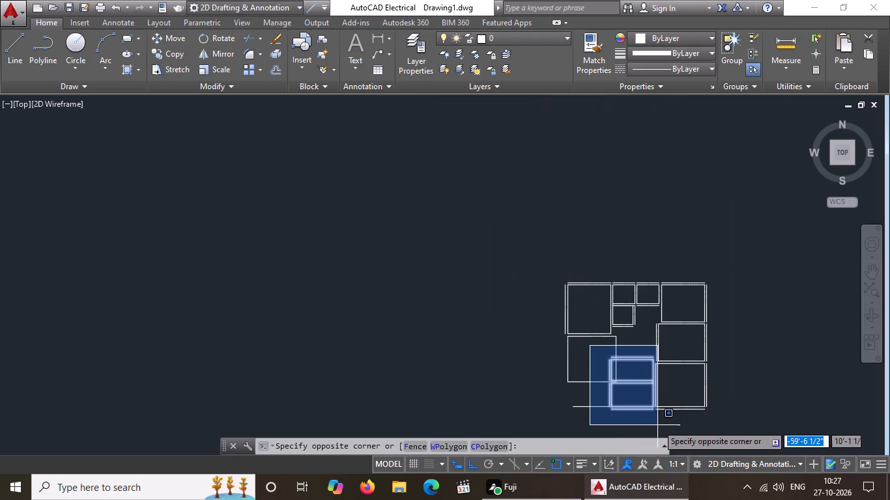
pyautogui.scroll(4, 655, 421)
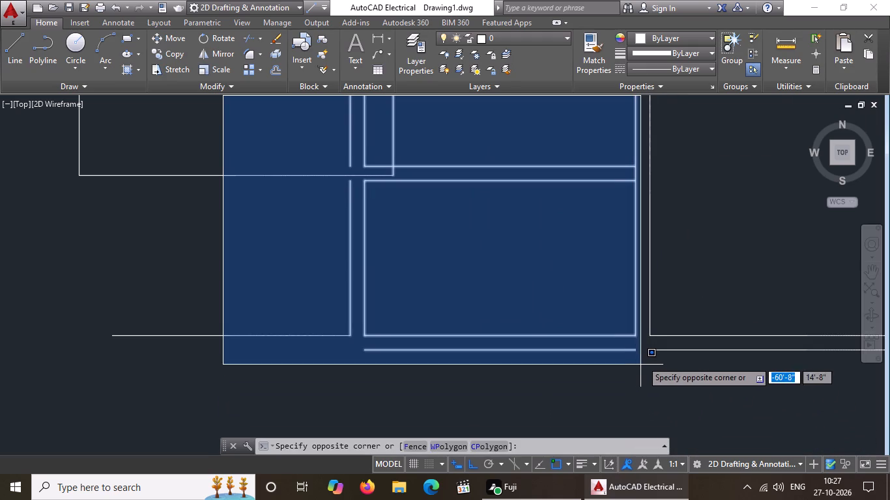
pyautogui.click(642, 361)
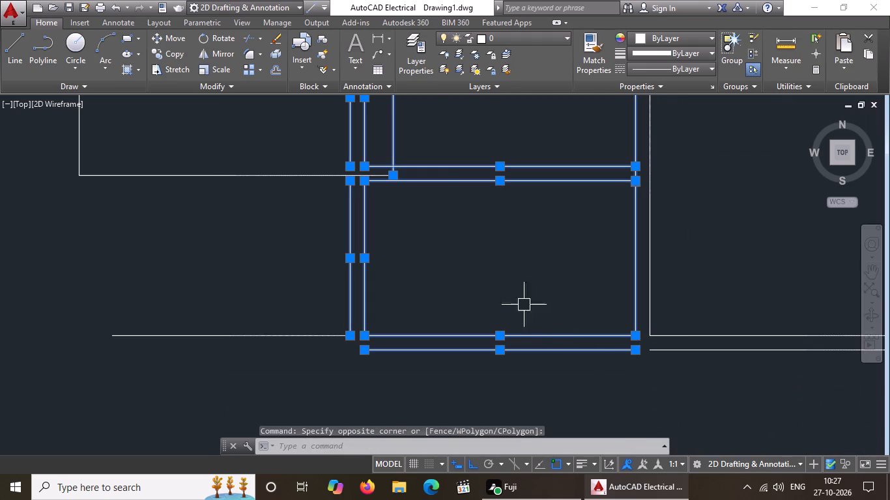
pyautogui.click(167, 35)
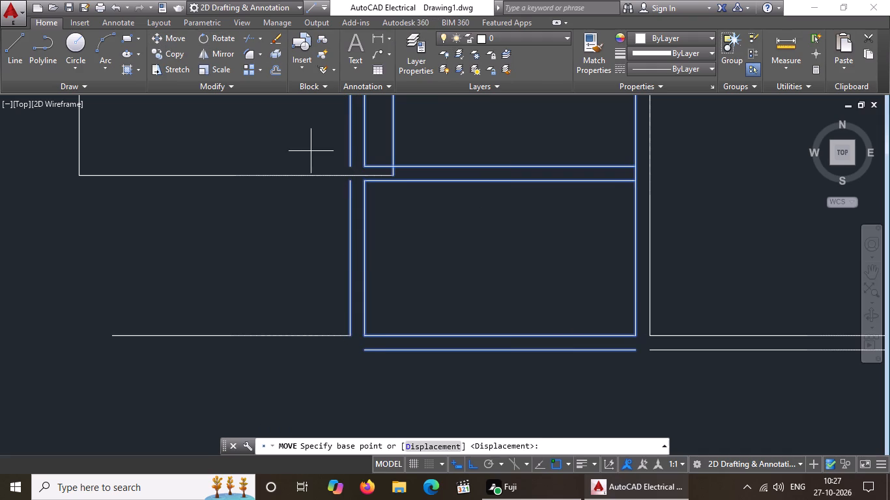
pyautogui.click(523, 271)
pyautogui.scroll(-4, 525, 333)
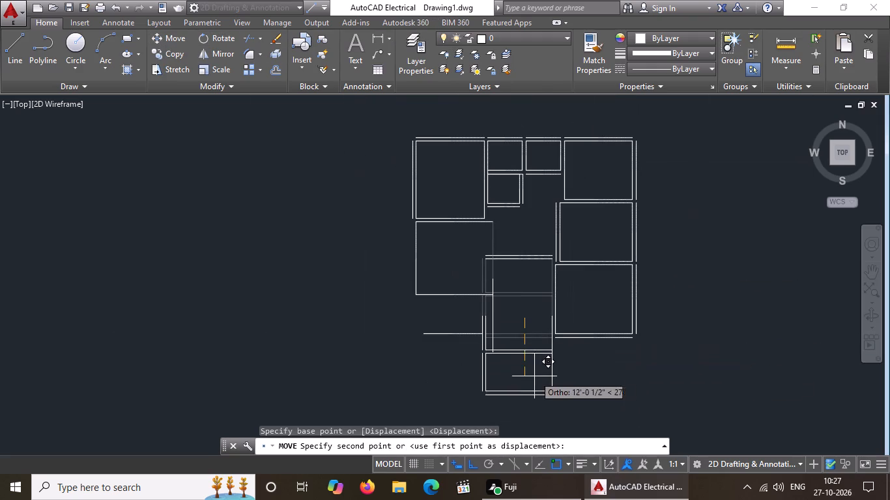
pyautogui.click(536, 410)
pyautogui.press('Escape')
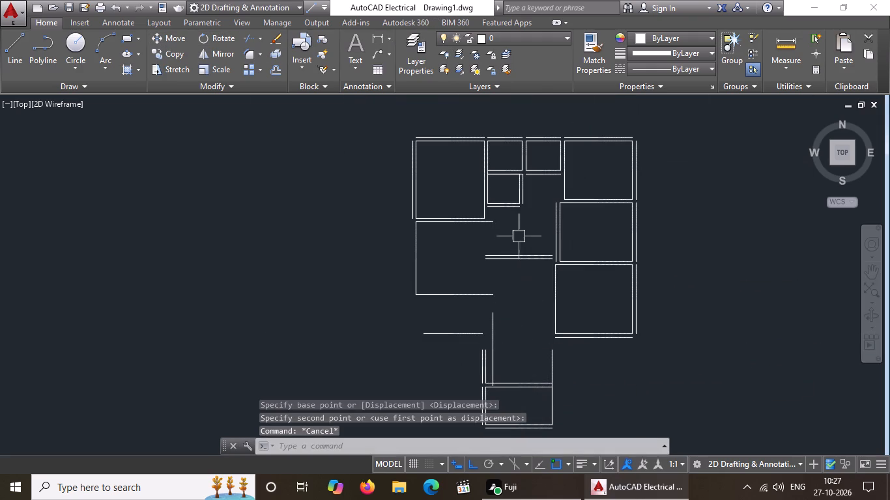
# Erase the stacked rooms' two leftover top wall lines and the loose 12'6" line below the new room.
pyautogui.moveTo(456, 239); pyautogui.dragTo(466, 249)
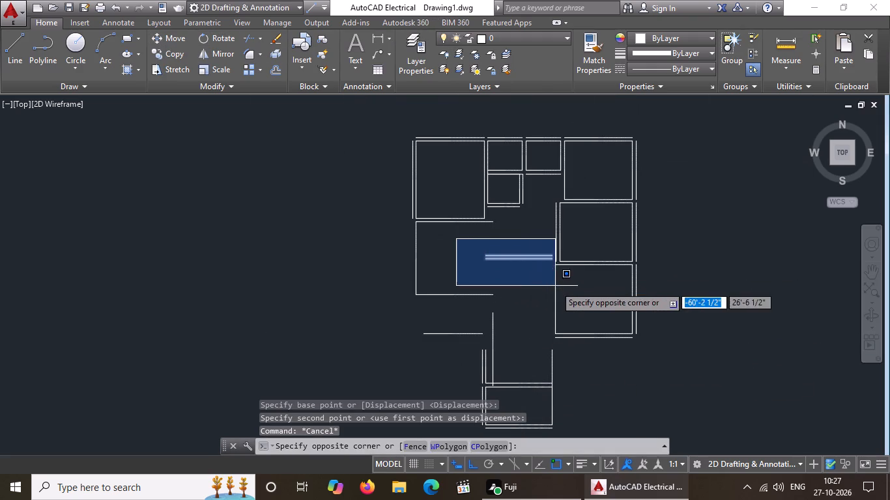
pyautogui.click(553, 261)
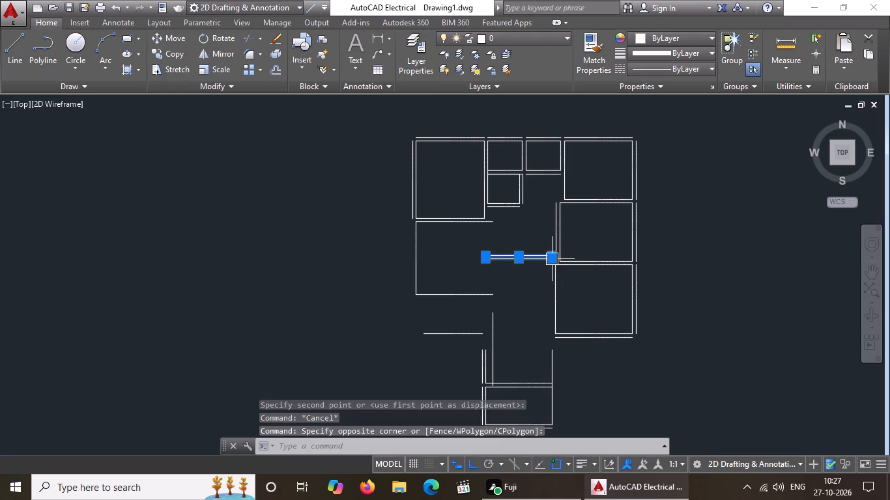
pyautogui.press('Delete')
pyautogui.press('Delete')
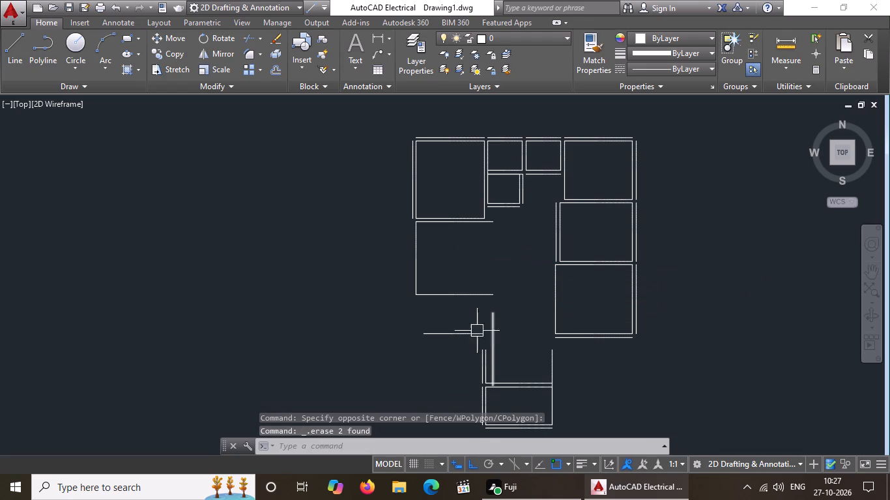
pyautogui.click(446, 333)
pyautogui.press('Delete')
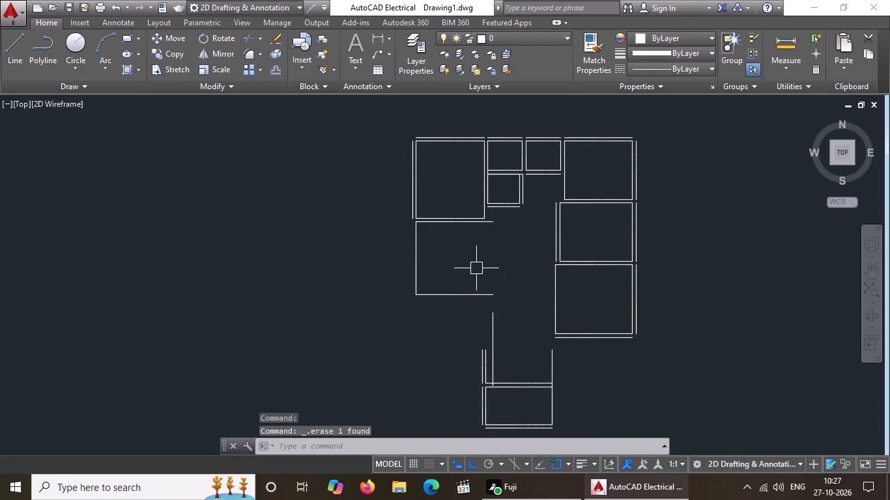
pyautogui.press('Escape')
# Draw a line closing the new room's right side between the ends of its top and bottom lines.
pyautogui.press('l')
pyautogui.press('Return')
pyautogui.scroll(2, 492, 236)
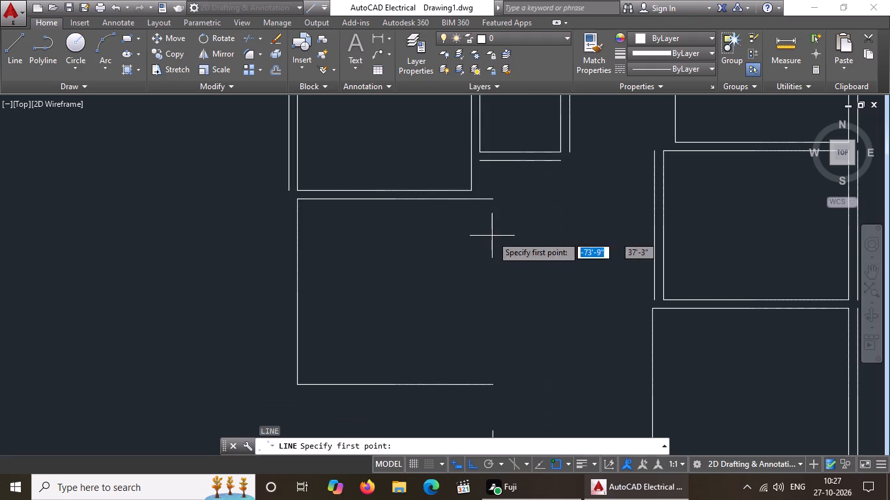
pyautogui.click(491, 201)
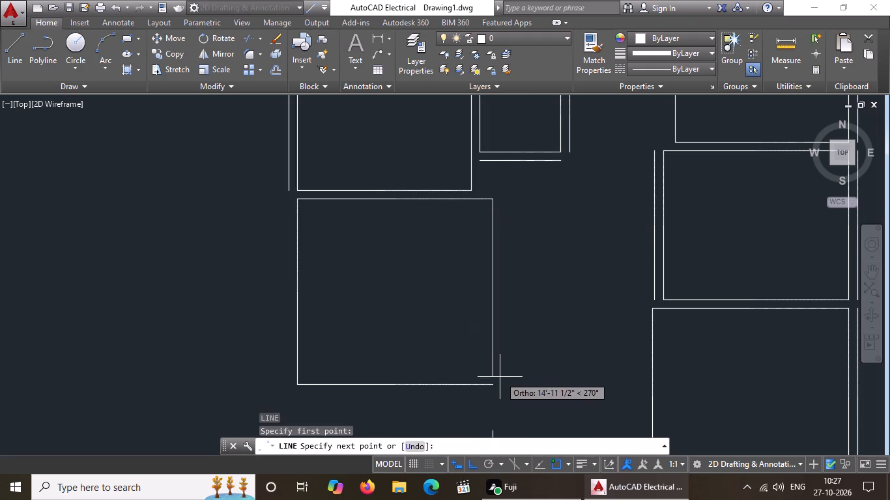
pyautogui.click(493, 385)
pyautogui.press('Escape')
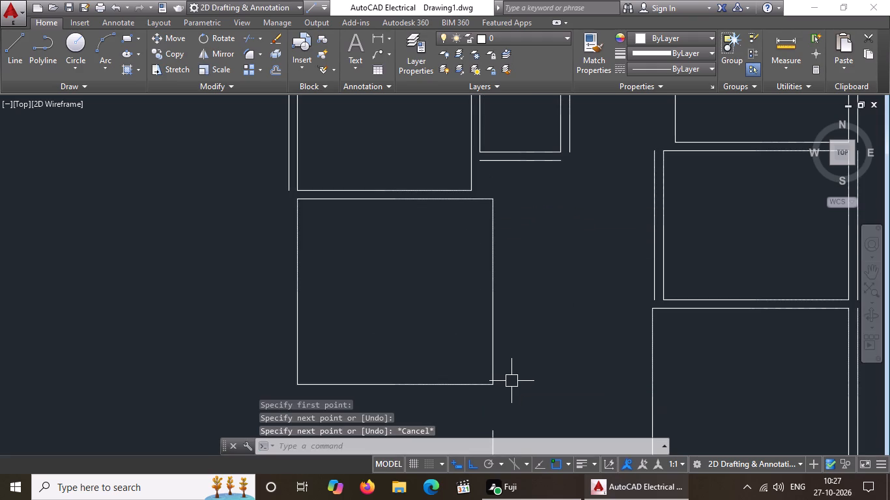
# Offset the new room's left, bottom and right sides outward by 9".
pyautogui.press('o')
pyautogui.press('Return')
pyautogui.press('9')
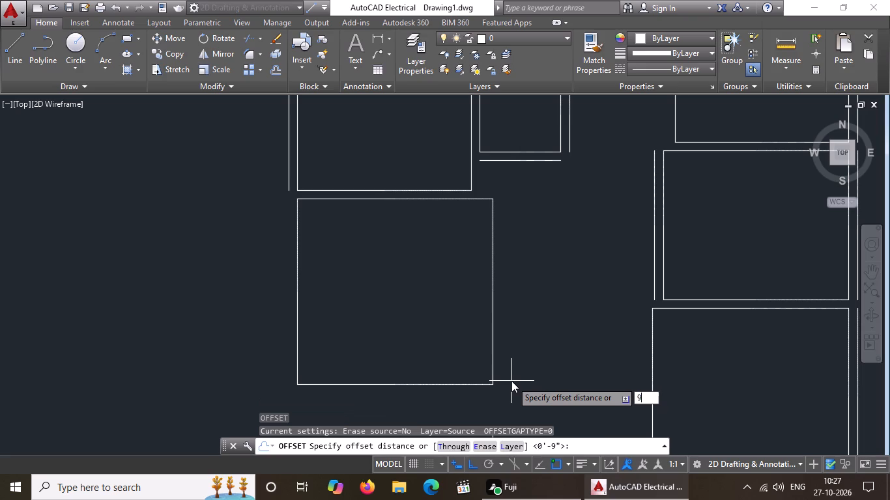
pyautogui.hotkey('shift', '"')
pyautogui.press('Return')
pyautogui.click(300, 268)
pyautogui.click(274, 278)
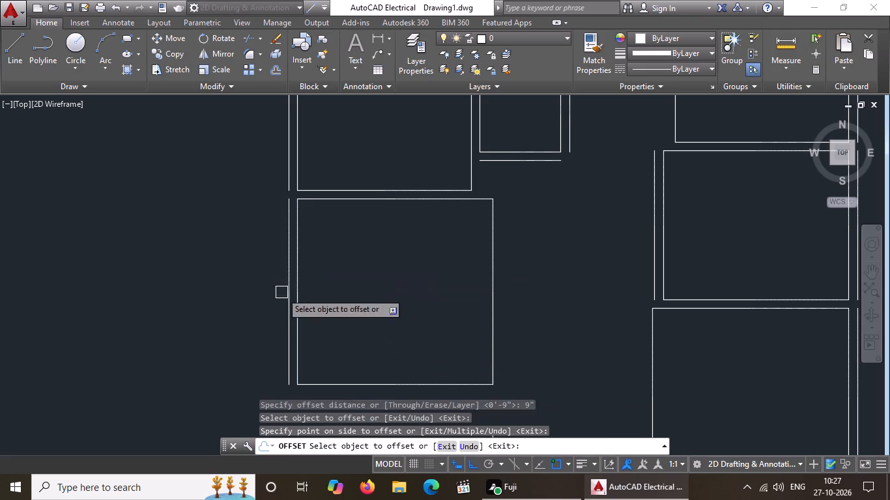
pyautogui.click(369, 385)
pyautogui.moveTo(370, 402); pyautogui.dragTo(373, 395)
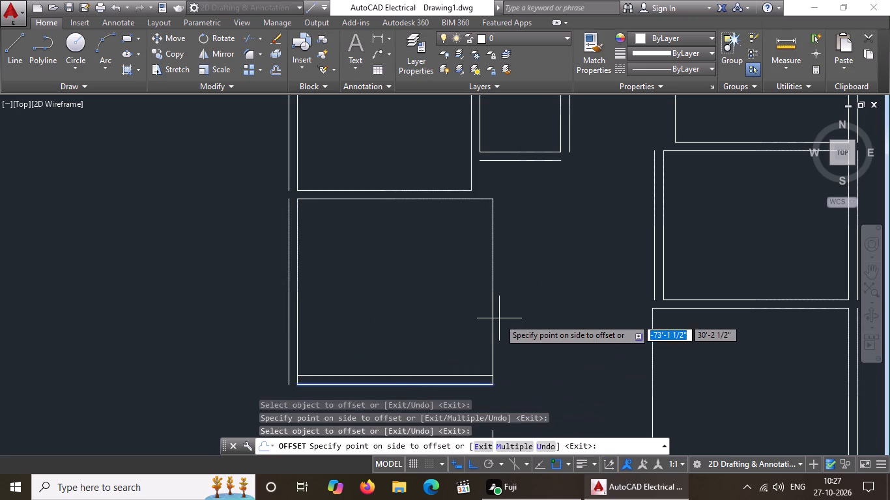
pyautogui.click(487, 398)
pyautogui.moveTo(494, 335); pyautogui.dragTo(511, 329)
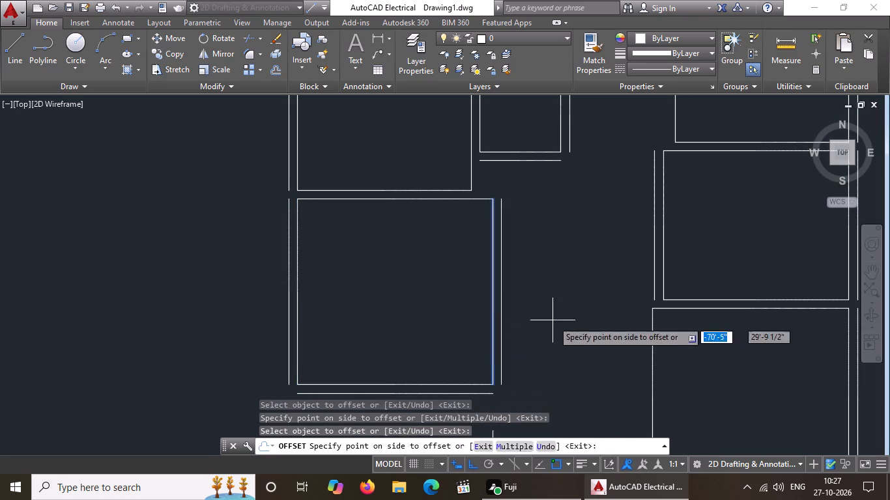
pyautogui.click(557, 320)
pyautogui.scroll(-3, 564, 305)
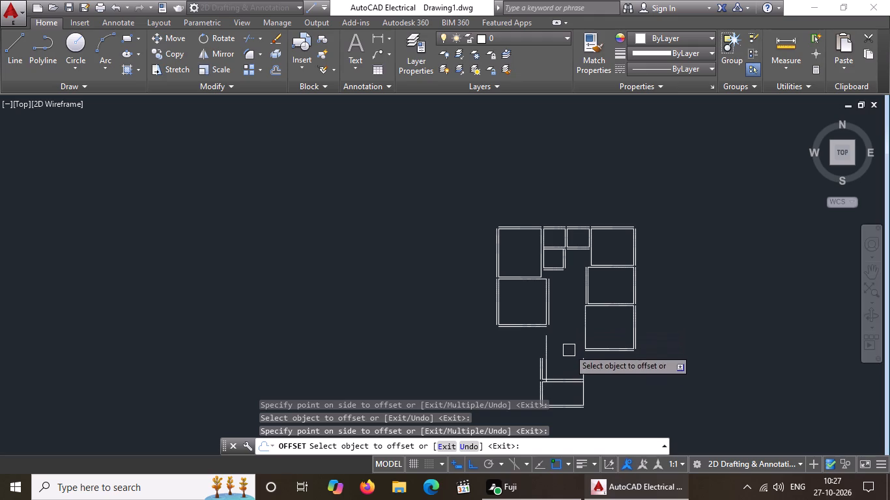
# Erase the two stacked lower-middle rooms together with the loose vertical line crossing them.
pyautogui.moveTo(569, 327); pyautogui.dragTo(564, 290, button='middle')
pyautogui.scroll(2, 577, 309)
pyautogui.scroll(-2, 502, 276)
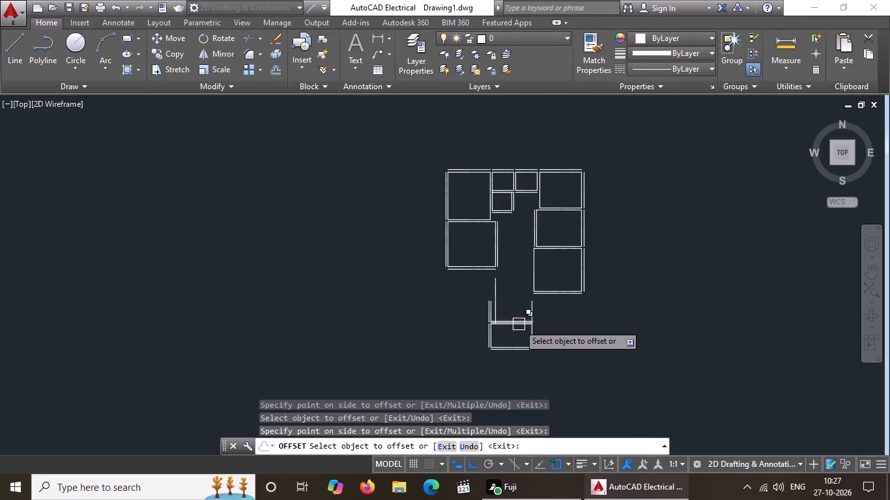
pyautogui.moveTo(519, 324); pyautogui.dragTo(534, 287, button='middle')
pyautogui.scroll(1, 534, 288)
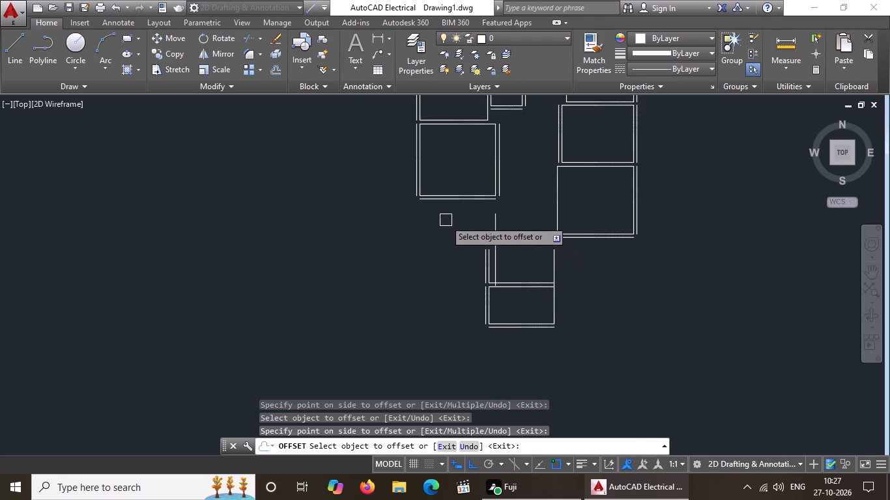
pyautogui.press('Escape')
pyautogui.scroll(-1, 491, 235)
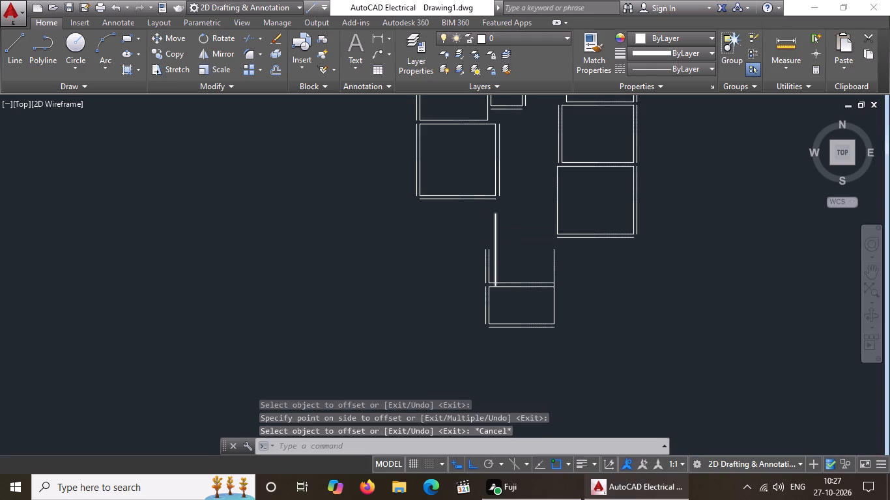
pyautogui.scroll(-1, 491, 235)
pyautogui.scroll(2, 490, 230)
pyautogui.click(433, 205)
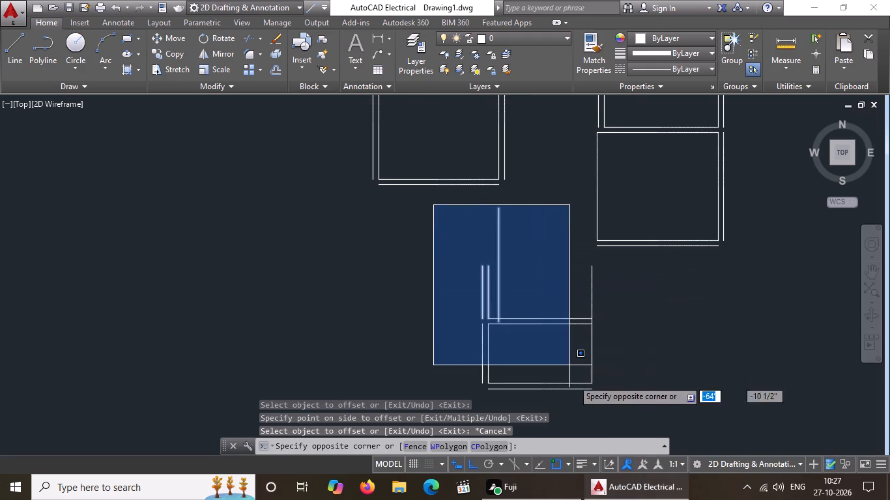
pyautogui.click(607, 404)
pyautogui.press('Delete')
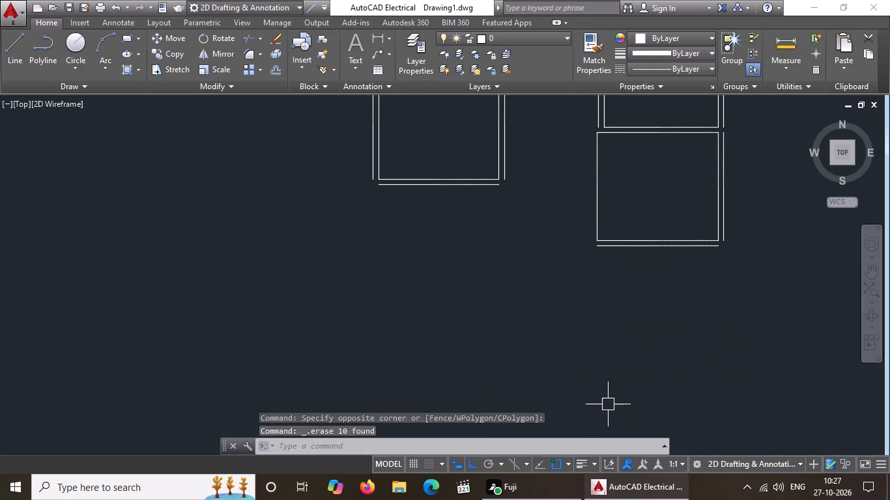
# Draw a room below the lower-left room from its outer bottom line's left end: 11'6" down, 12'6" right, and back up to that line.
pyautogui.scroll(-1, 609, 404)
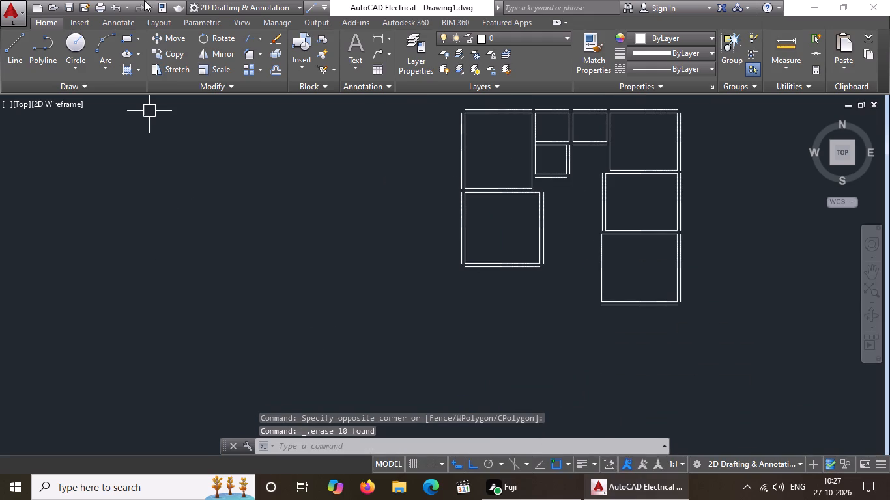
pyautogui.scroll(2, 584, 169)
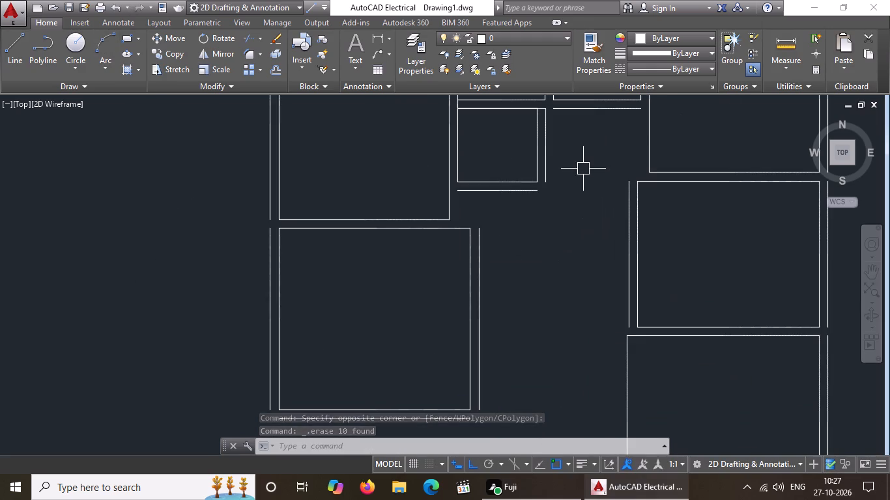
pyautogui.scroll(-1, 583, 169)
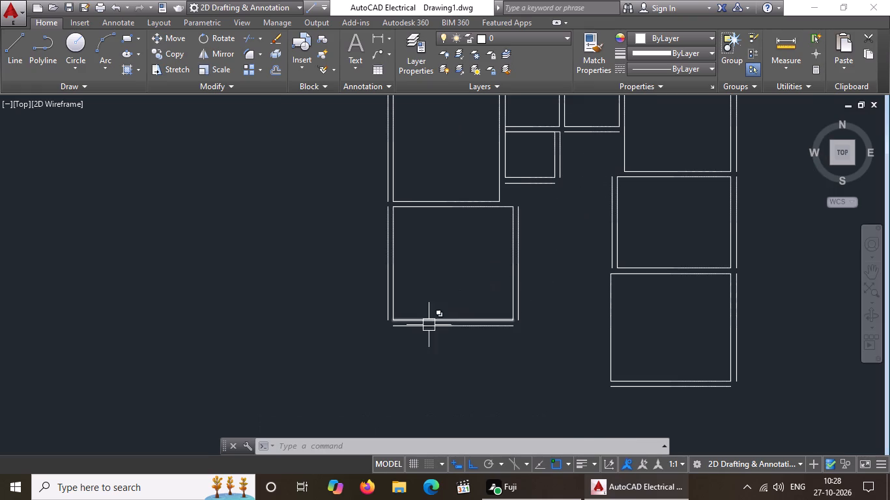
pyautogui.press('l')
pyautogui.press('Return')
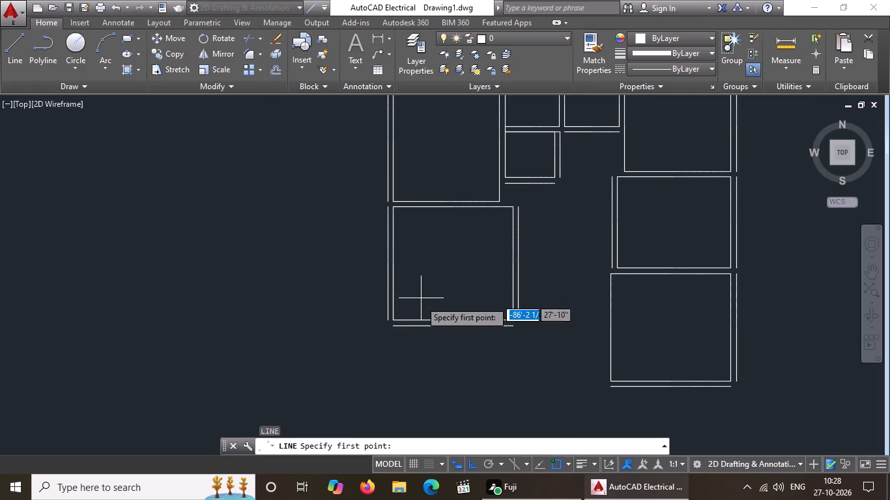
pyautogui.scroll(-1, 450, 320)
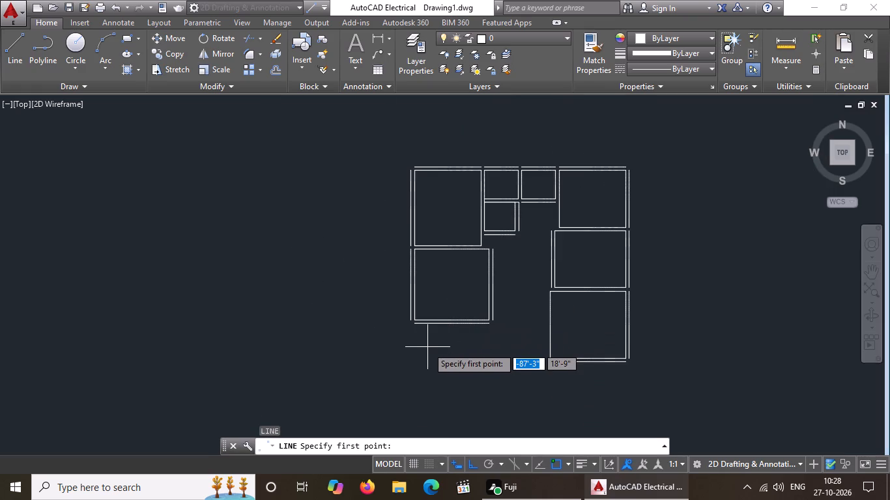
pyautogui.scroll(2, 442, 352)
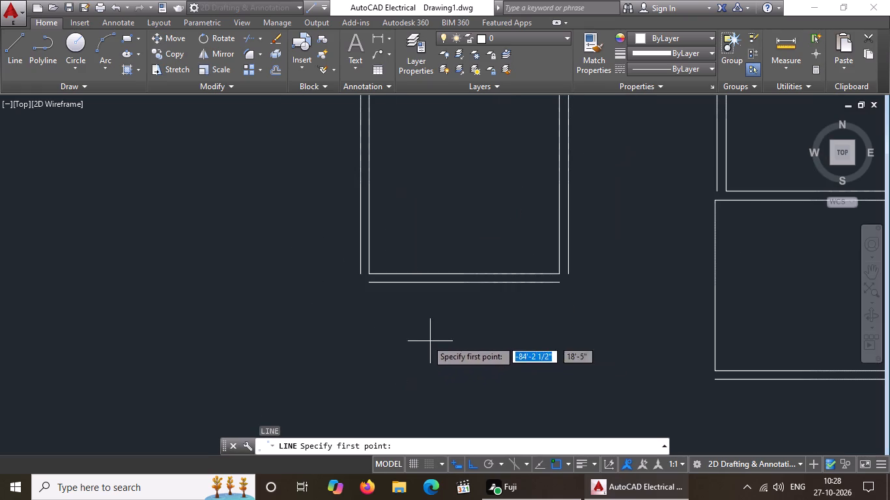
pyautogui.click(368, 282)
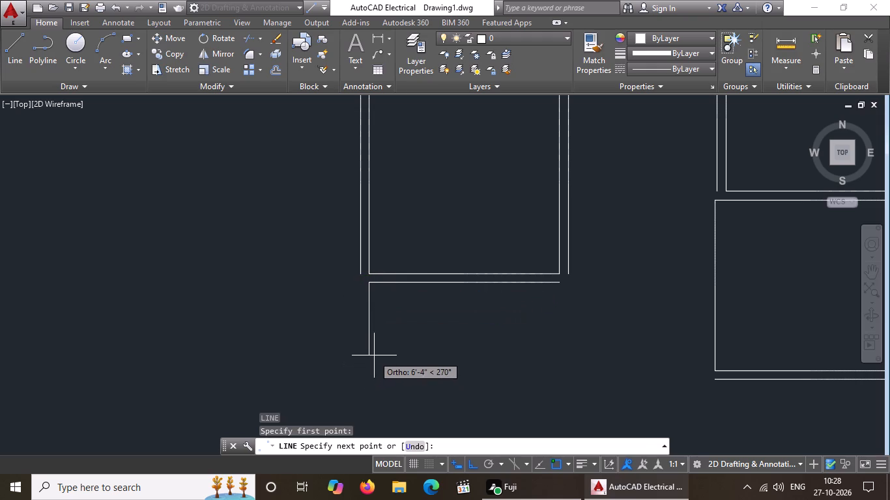
pyautogui.scroll(-3, 374, 355)
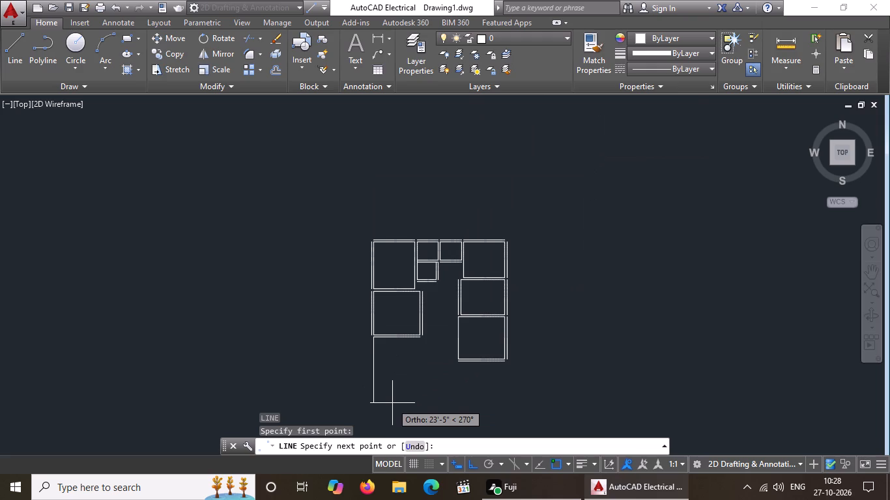
pyautogui.write('11\'6"')
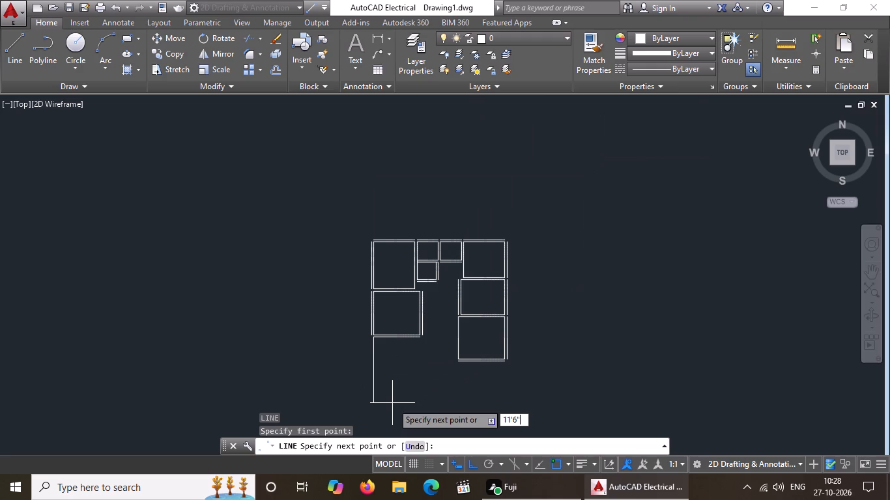
pyautogui.press('Return')
pyautogui.write('12\'6"')
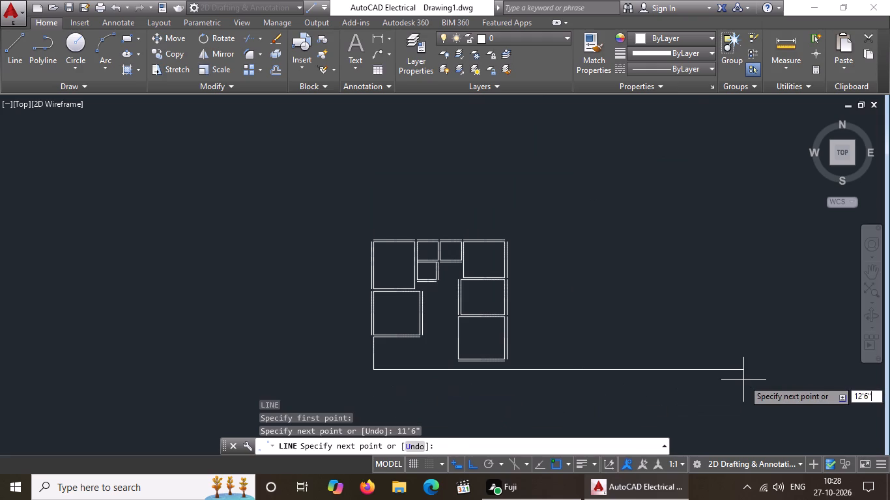
pyautogui.press('Return')
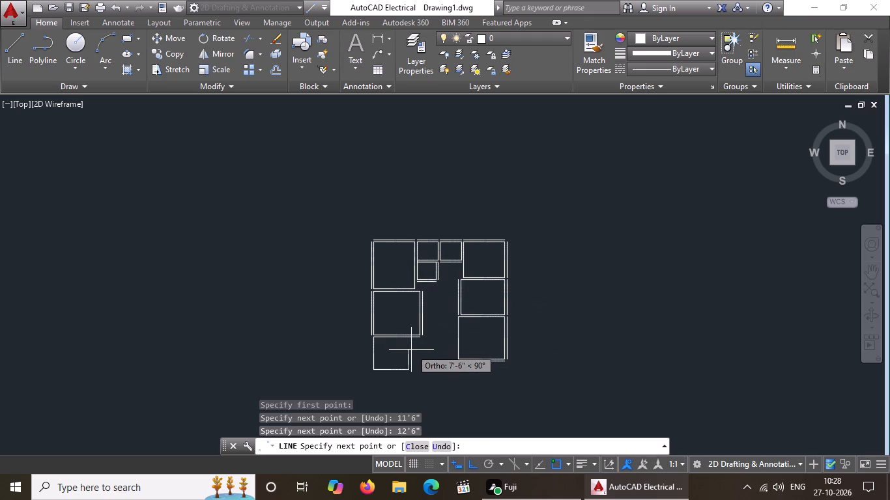
pyautogui.scroll(2, 412, 350)
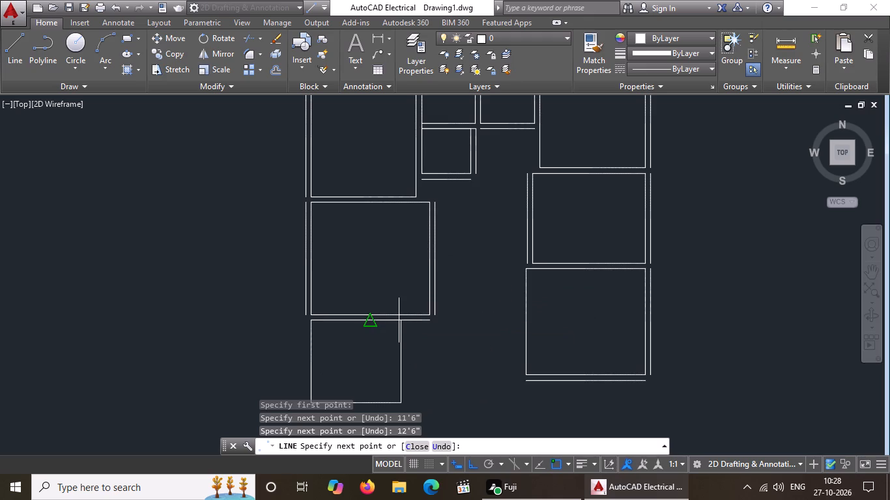
pyautogui.scroll(-1, 400, 316)
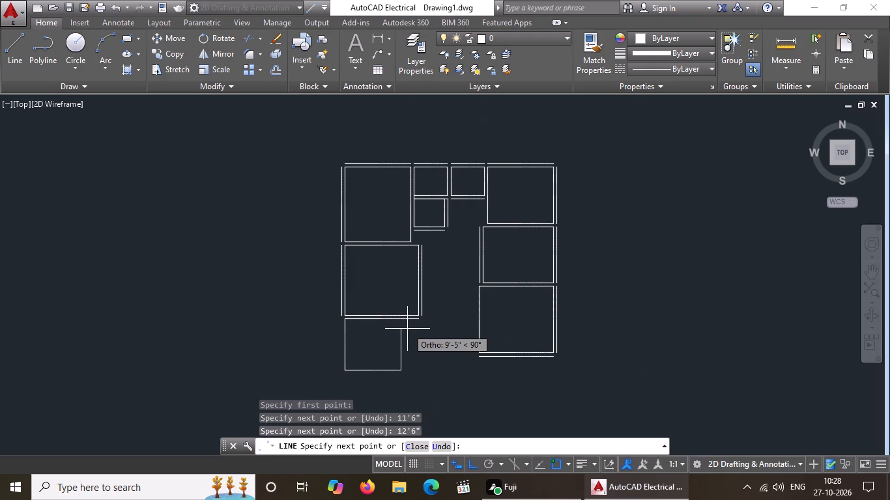
pyautogui.scroll(3, 404, 320)
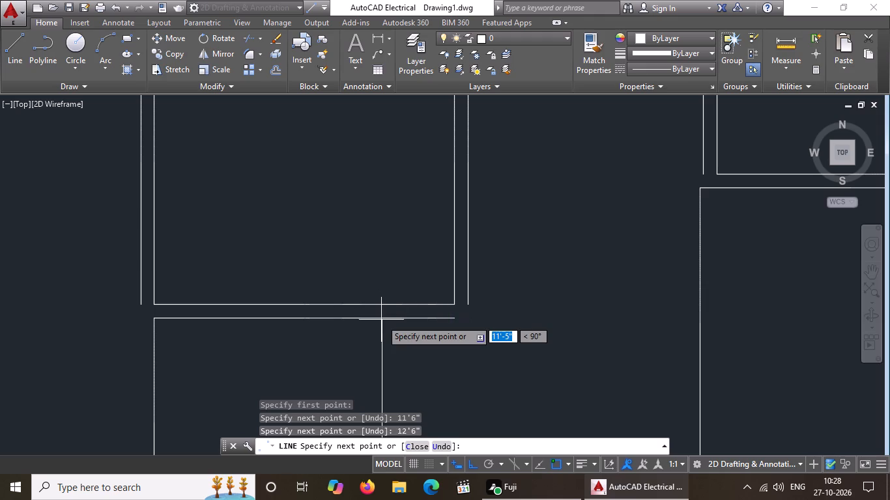
pyautogui.click(382, 314)
pyautogui.press('Escape')
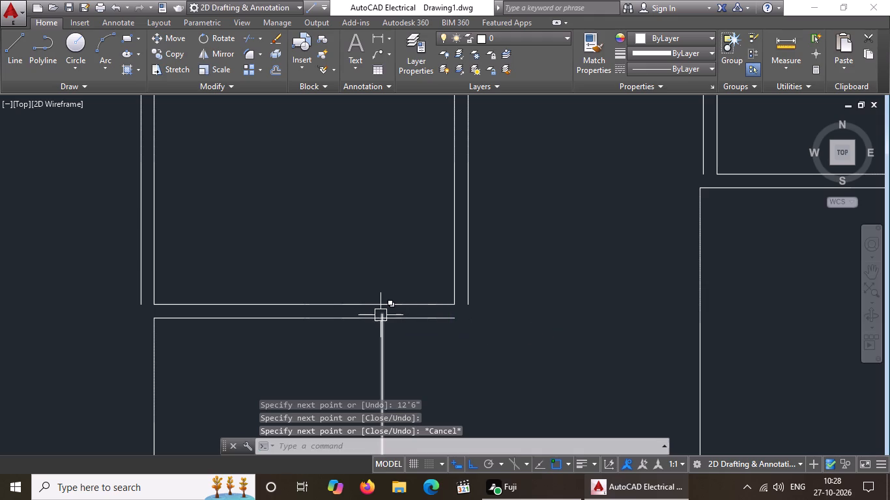
# Trim the new room's right side where it sticks out above the outer wall line.
pyautogui.write('tr')
pyautogui.press('space')
pyautogui.press('space')
pyautogui.scroll(2, 423, 332)
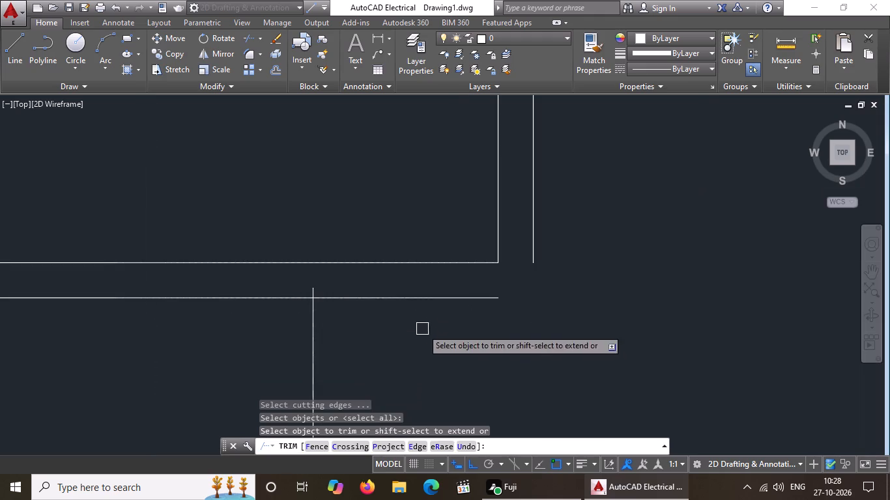
pyautogui.click(309, 290)
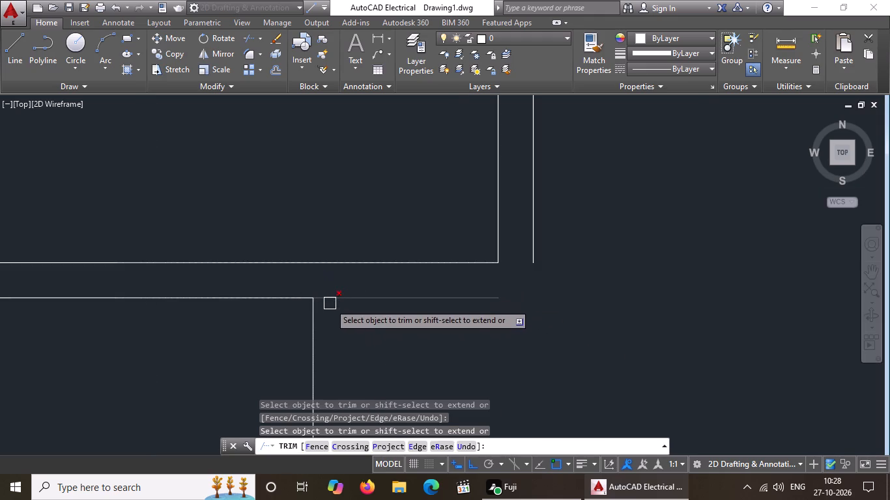
pyautogui.scroll(-4, 355, 298)
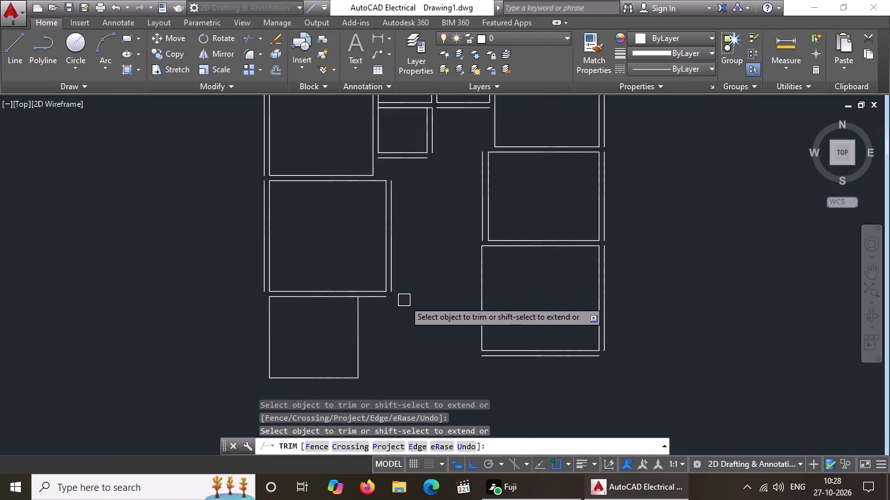
pyautogui.scroll(-2, 406, 299)
pyautogui.moveTo(406, 297); pyautogui.dragTo(369, 314, button='middle')
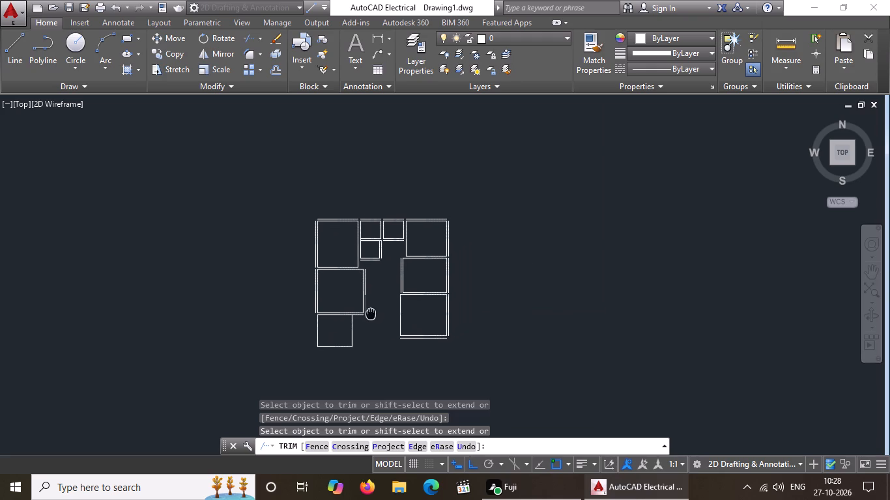
pyautogui.moveTo(369, 314); pyautogui.dragTo(369, 315, button='middle')
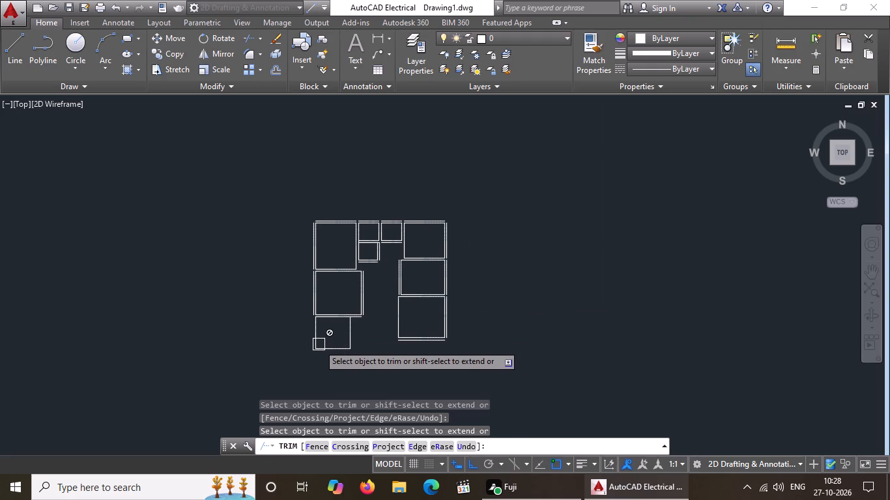
pyautogui.scroll(1, 319, 344)
pyautogui.scroll(-2, 407, 311)
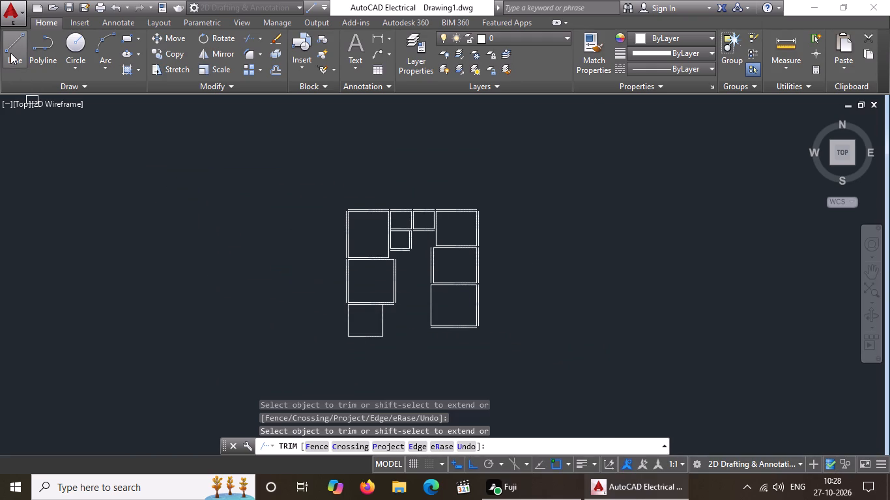
pyautogui.scroll(2, 345, 327)
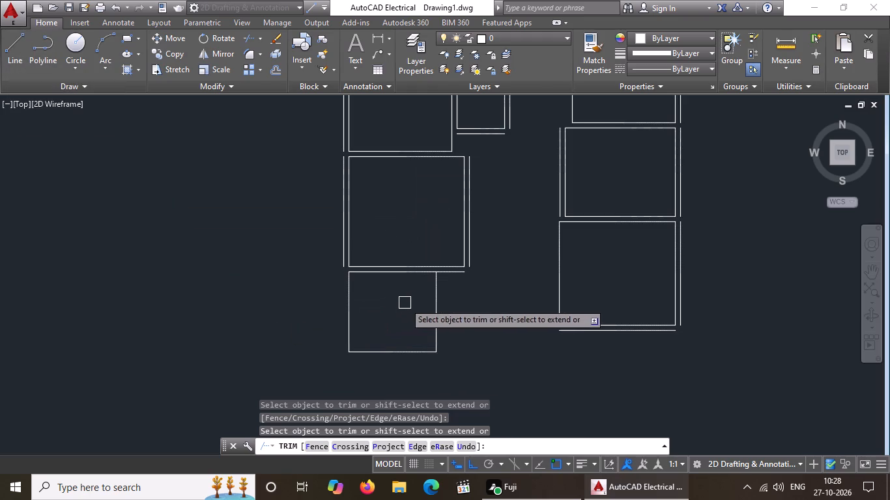
pyautogui.press('Escape')
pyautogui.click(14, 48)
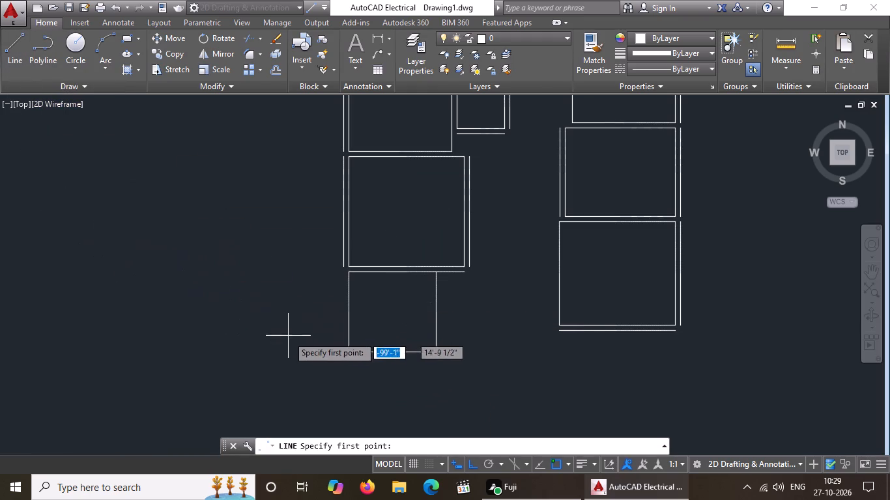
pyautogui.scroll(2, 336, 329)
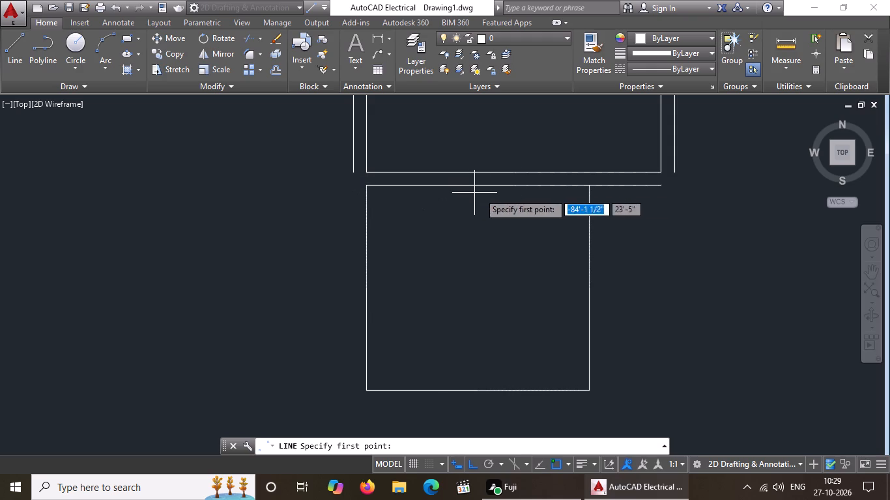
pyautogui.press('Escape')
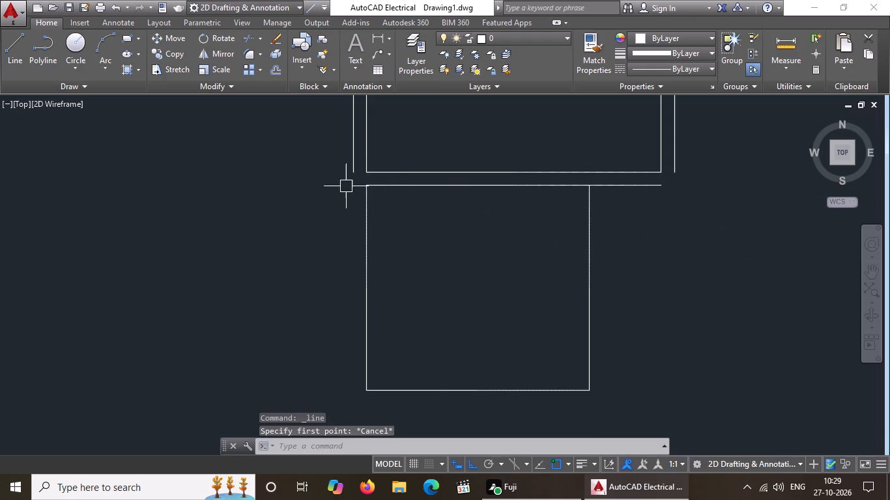
# Move the new room's left, bottom and right sides straight down, well clear of the lower-left room.
pyautogui.click(354, 182)
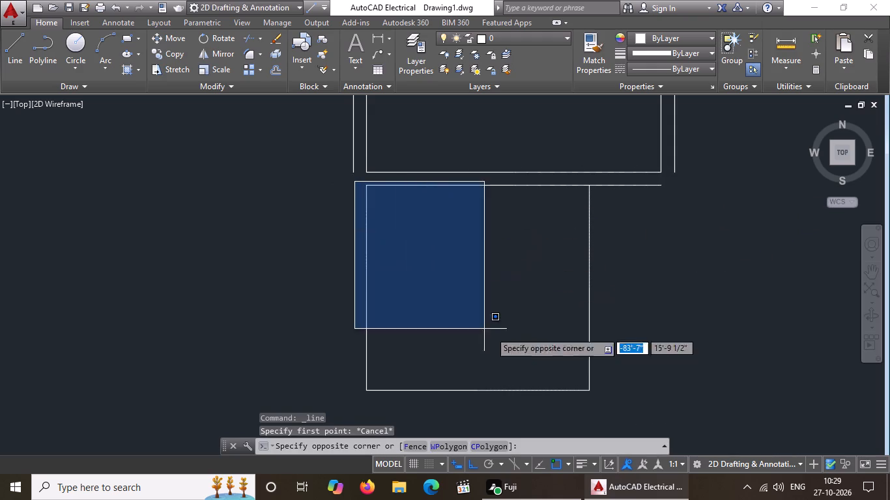
pyautogui.click(610, 414)
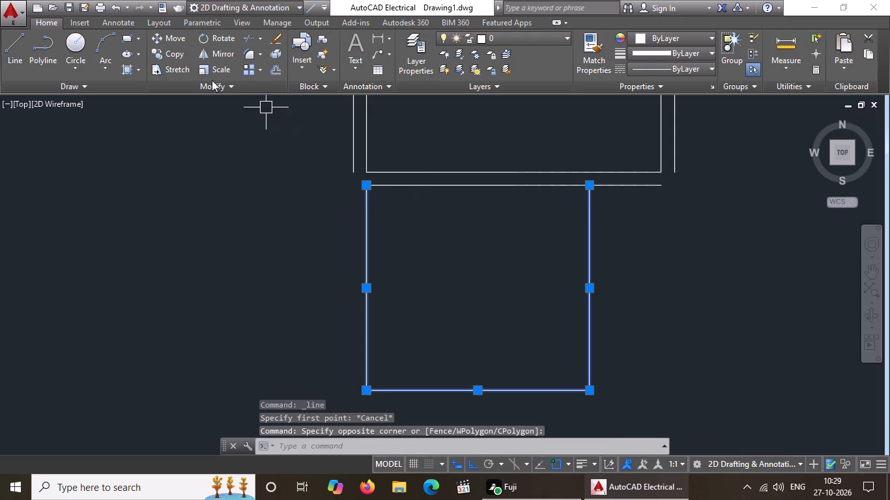
pyautogui.click(169, 33)
pyautogui.click(419, 254)
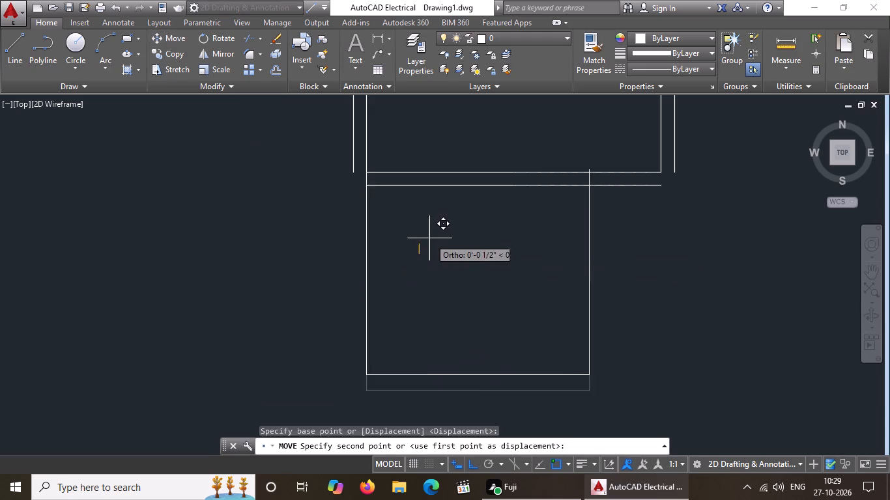
pyautogui.scroll(-4, 435, 228)
pyautogui.click(440, 295)
pyautogui.scroll(3, 444, 219)
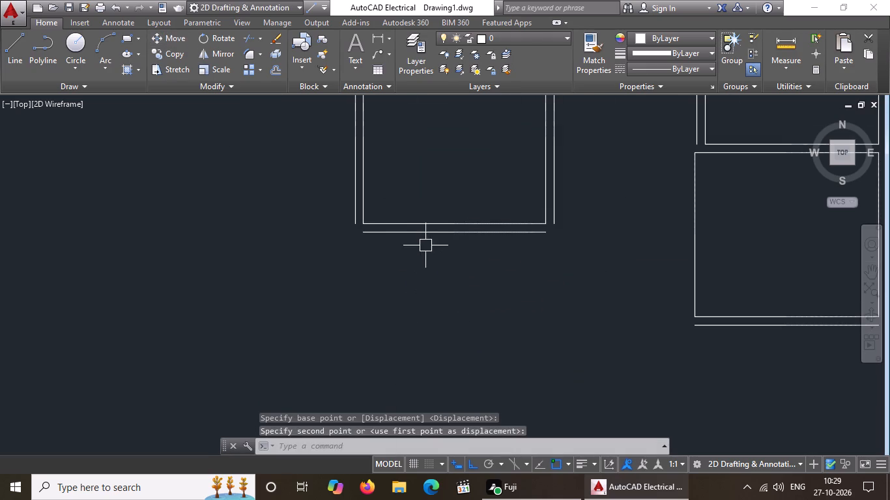
pyautogui.press('Escape')
# Draw a small room from the left end of the lower-left room's outer bottom line: 4'4" down, 6'11" right, 4'4" up.
pyautogui.press('l')
pyautogui.press('Return')
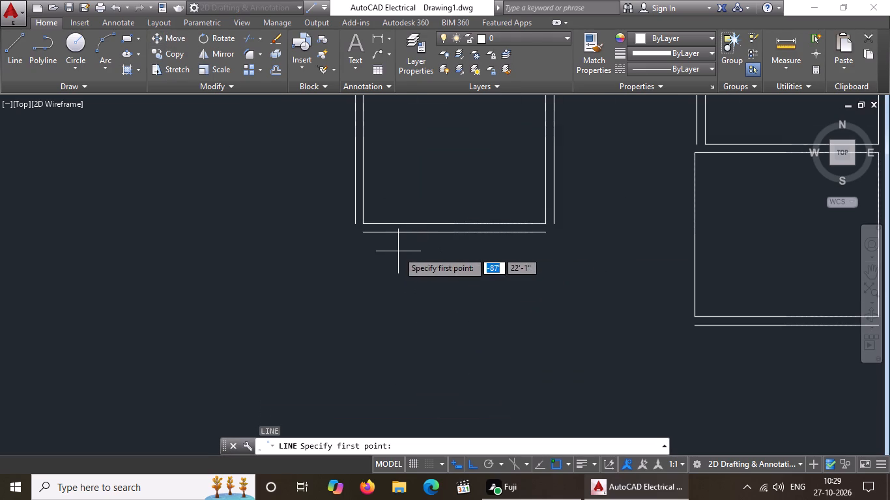
pyautogui.scroll(2, 395, 237)
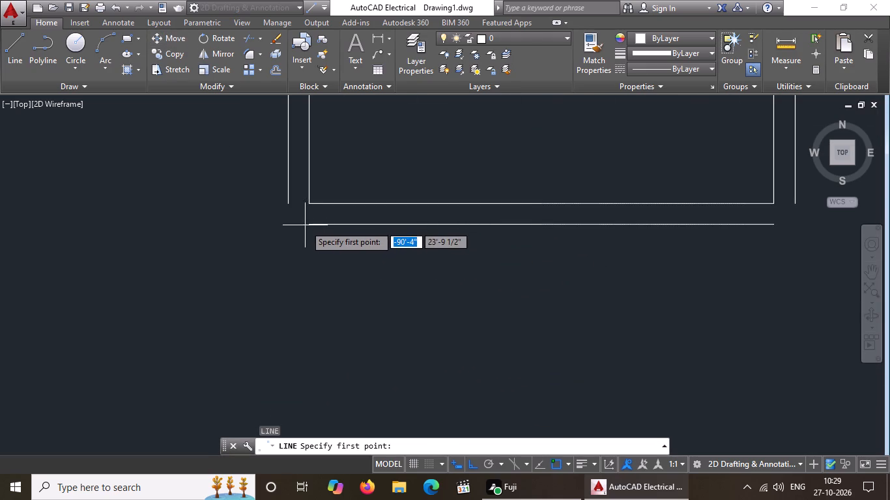
pyautogui.click(311, 223)
pyautogui.scroll(-2, 307, 281)
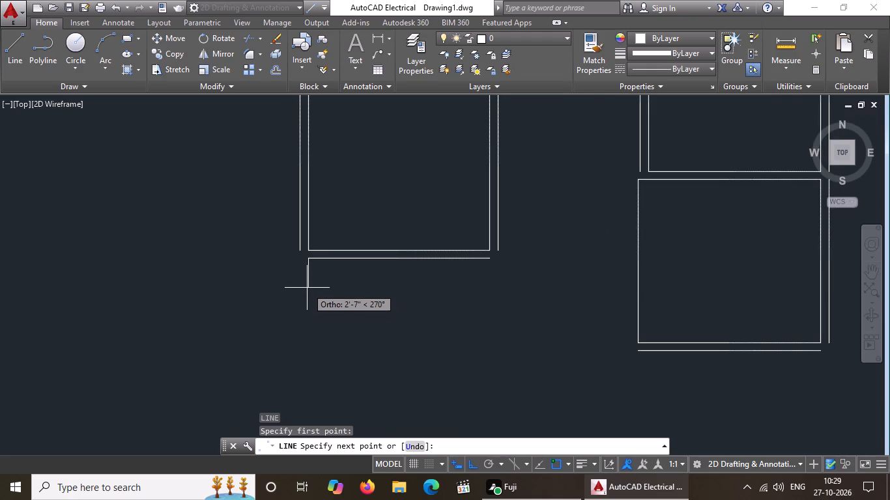
pyautogui.scroll(1, 307, 288)
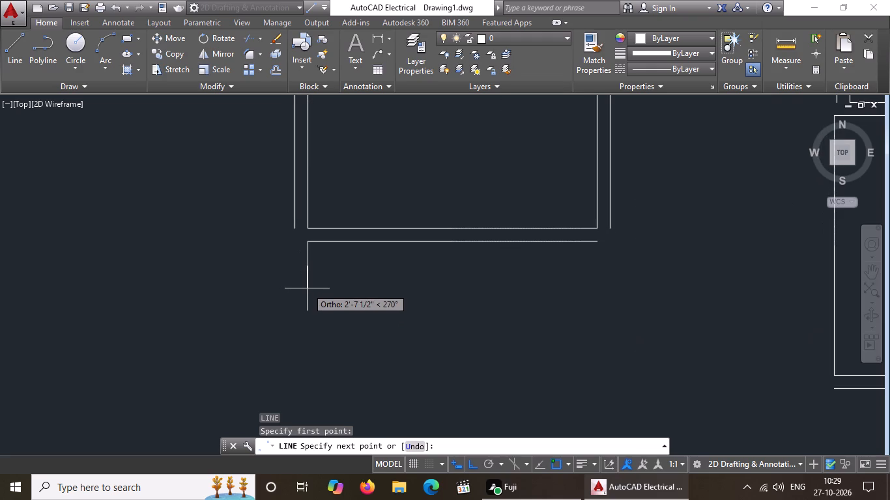
pyautogui.write("4'4")
pyautogui.hotkey('shift', '"')
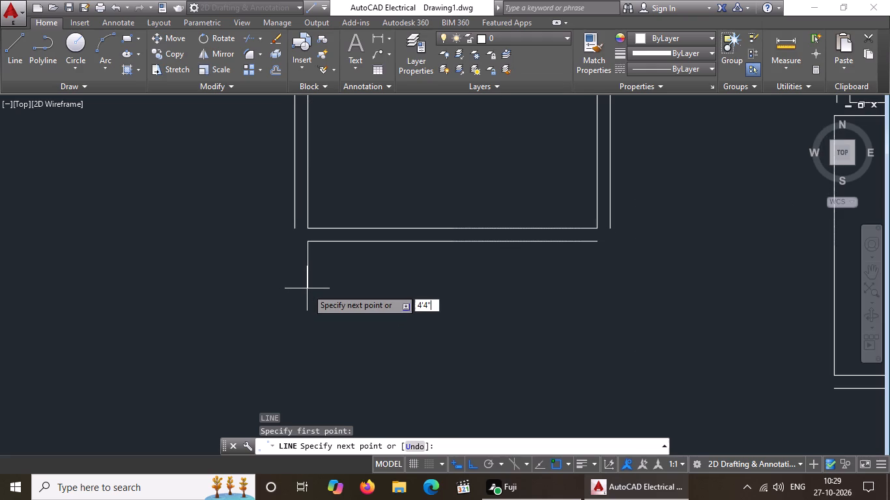
pyautogui.press('Return')
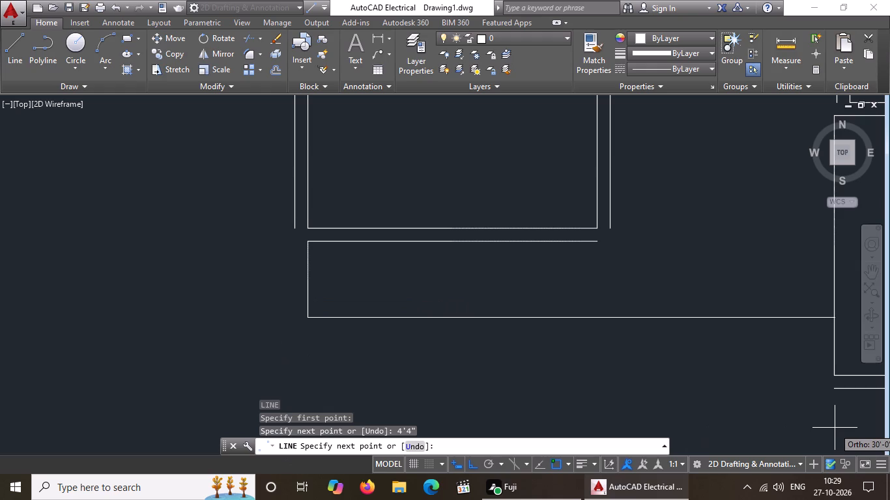
pyautogui.write('6\'11"')
pyautogui.press('Return')
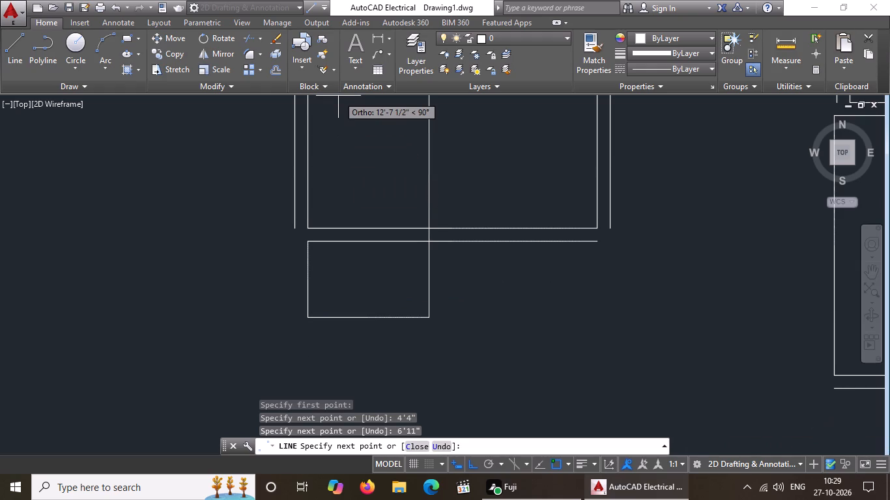
pyautogui.write('4\'4"')
pyautogui.press('Return')
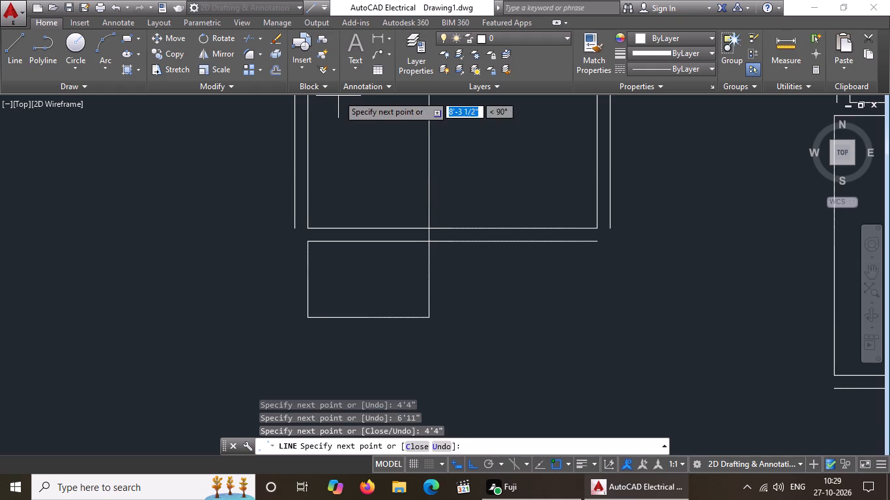
pyautogui.press('Return')
pyautogui.scroll(-2, 351, 201)
pyautogui.press('Escape')
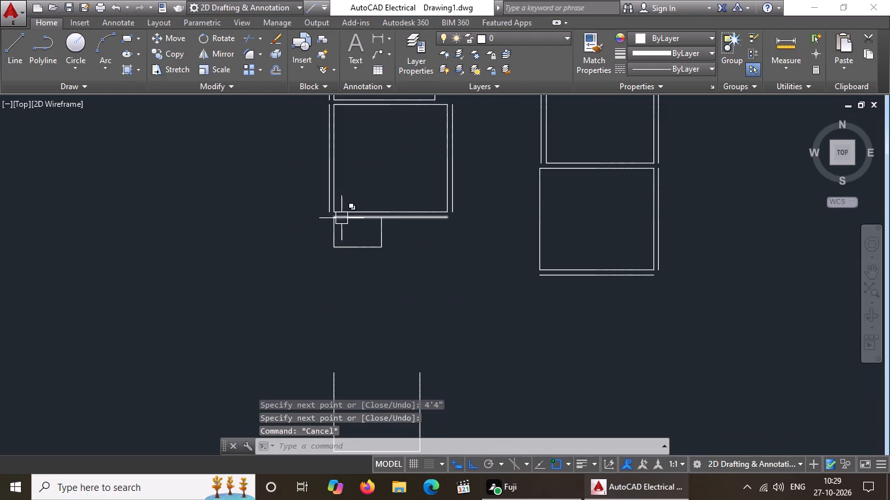
# Offset the small room's left, bottom and right sides outward by 9" to form its walls.
pyautogui.press('o')
pyautogui.press('Return')
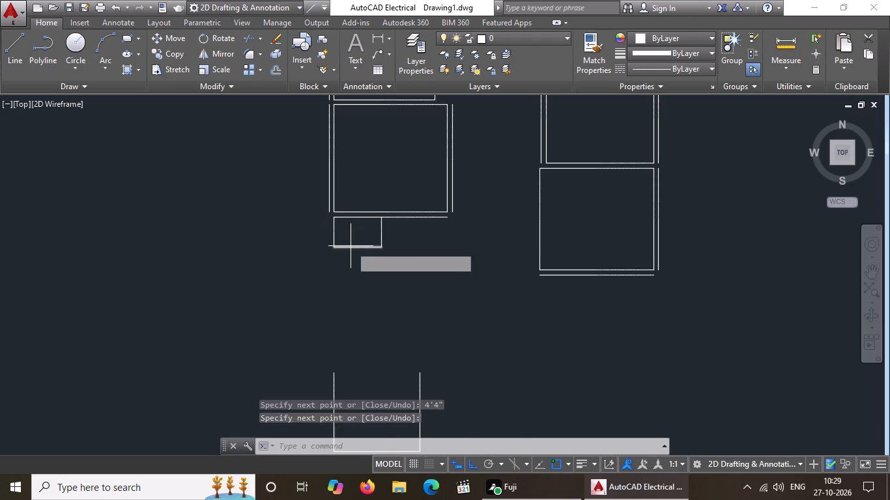
pyautogui.press('9')
pyautogui.hotkey('shift', '"')
pyautogui.press('Return')
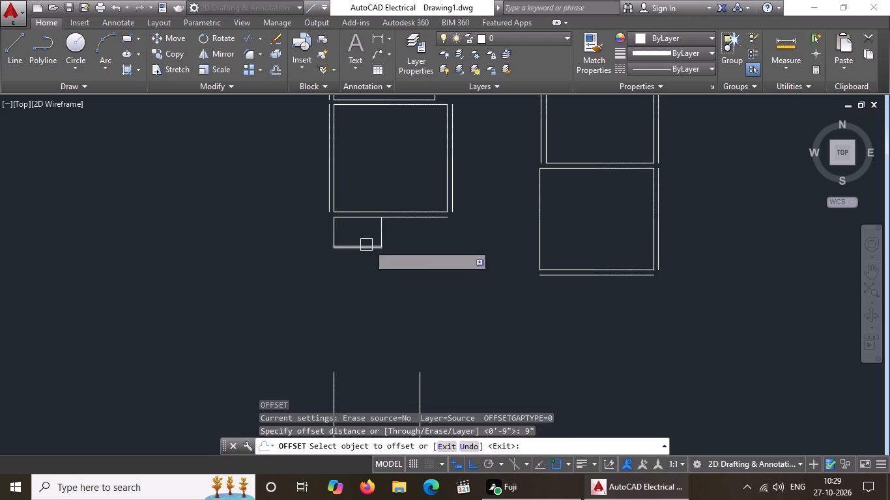
pyautogui.click(331, 228)
pyautogui.click(310, 232)
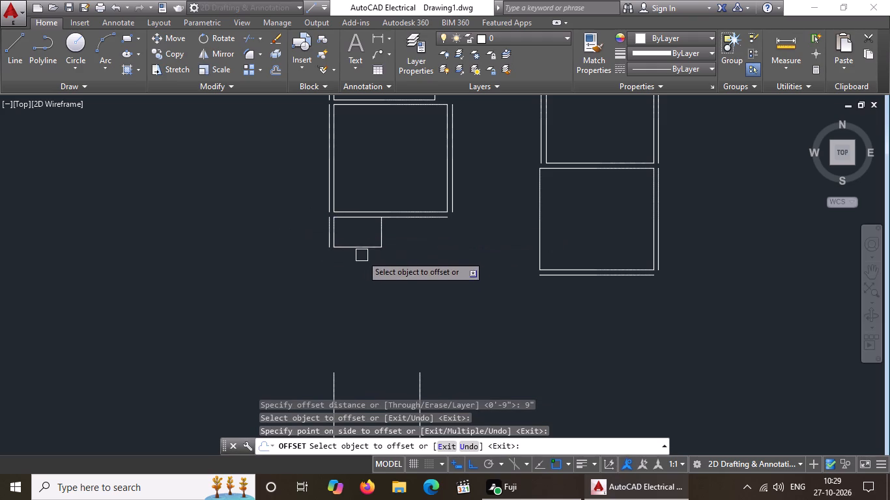
pyautogui.click(362, 250)
pyautogui.moveTo(360, 265); pyautogui.dragTo(376, 235)
pyautogui.rightClick(360, 265)
pyautogui.press('Escape')
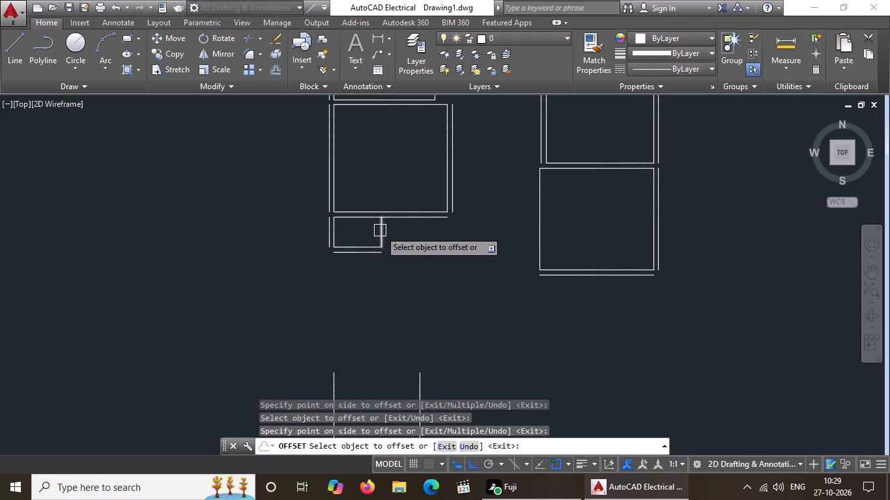
pyautogui.moveTo(380, 230); pyautogui.dragTo(399, 229)
pyautogui.click(399, 229)
pyautogui.scroll(-3, 418, 288)
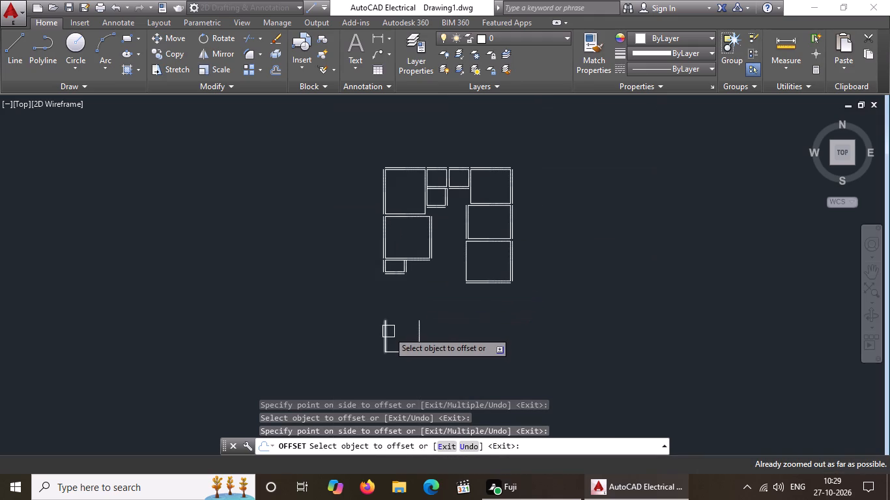
pyautogui.scroll(1, 388, 331)
pyautogui.press('Escape')
# Move the detached three-sided room straight up so its left side's top end meets the left end of the small room's outer bottom line.
pyautogui.click(368, 304)
pyautogui.click(464, 376)
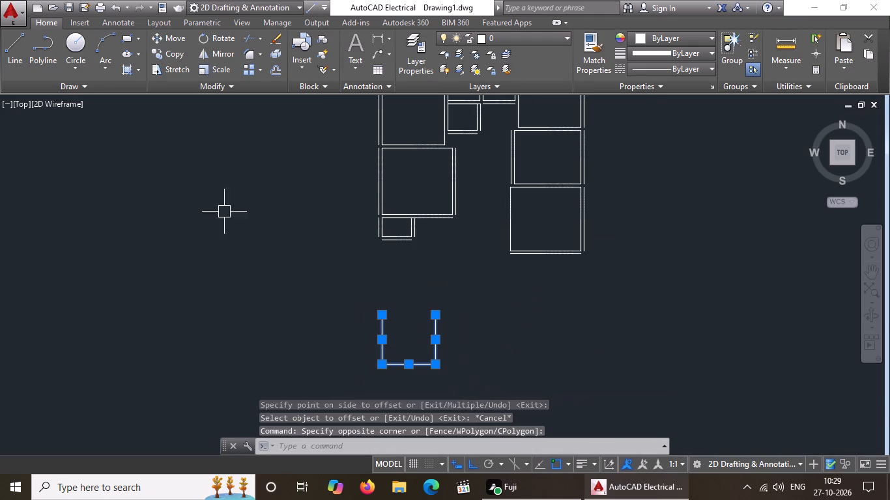
pyautogui.click(180, 36)
pyautogui.scroll(2, 367, 277)
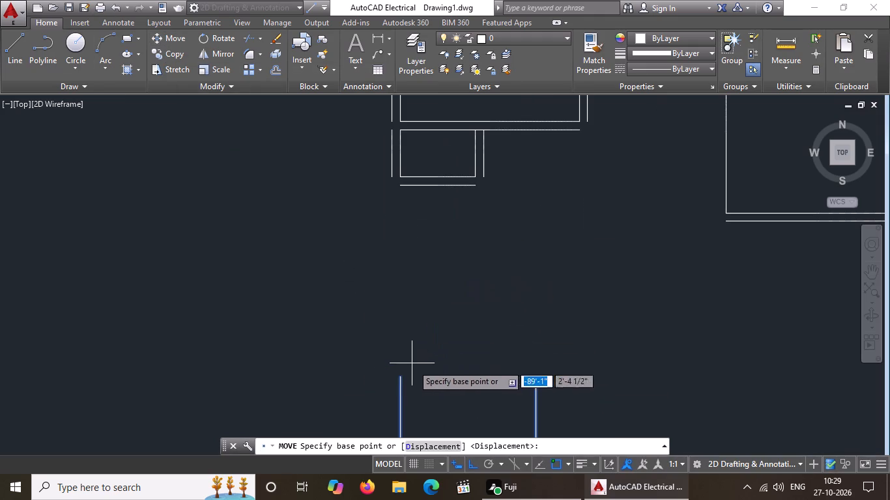
pyautogui.click(399, 378)
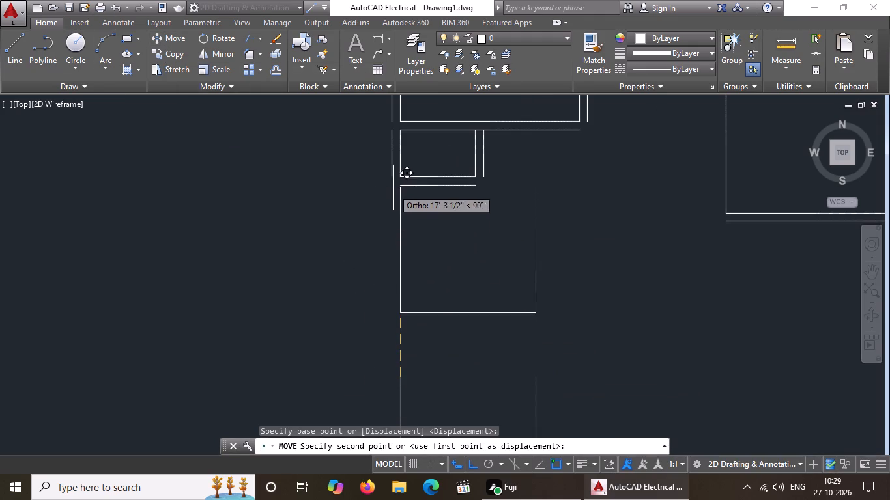
pyautogui.click(401, 184)
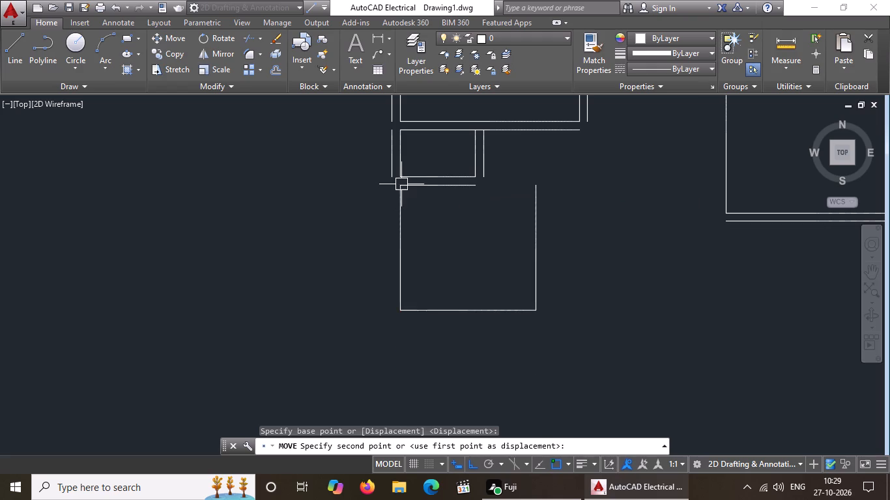
pyautogui.scroll(-1, 430, 207)
pyautogui.press('Escape')
# Fillet the small room's outer bottom line with the moved room's right side to close the top-right corner.
pyautogui.write('f')
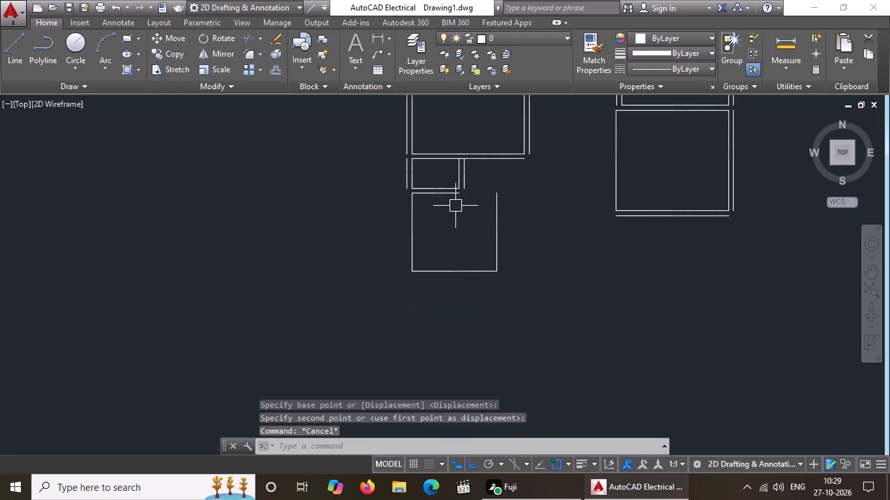
pyautogui.press('space')
pyautogui.moveTo(448, 195); pyautogui.dragTo(459, 198)
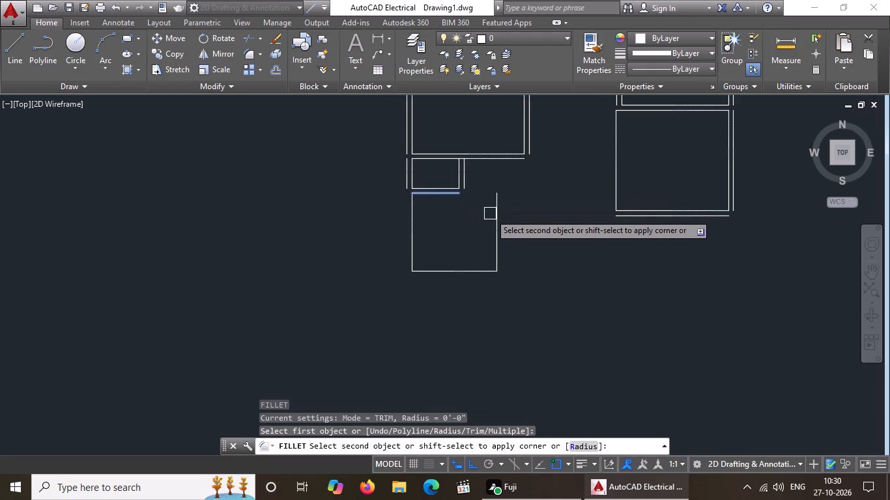
pyautogui.click(496, 210)
# Offset the bottom room's left, bottom, right and top sides outward by 9".
pyautogui.scroll(-2, 493, 223)
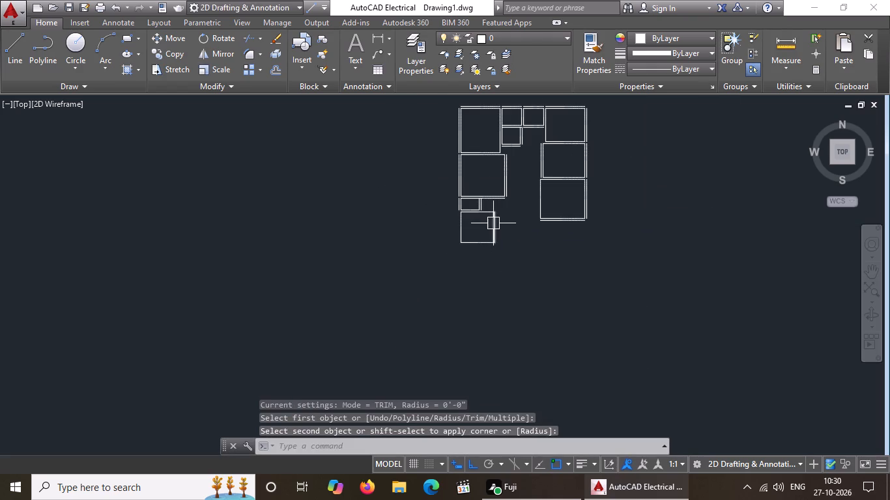
pyautogui.moveTo(491, 223); pyautogui.dragTo(476, 249, button='middle')
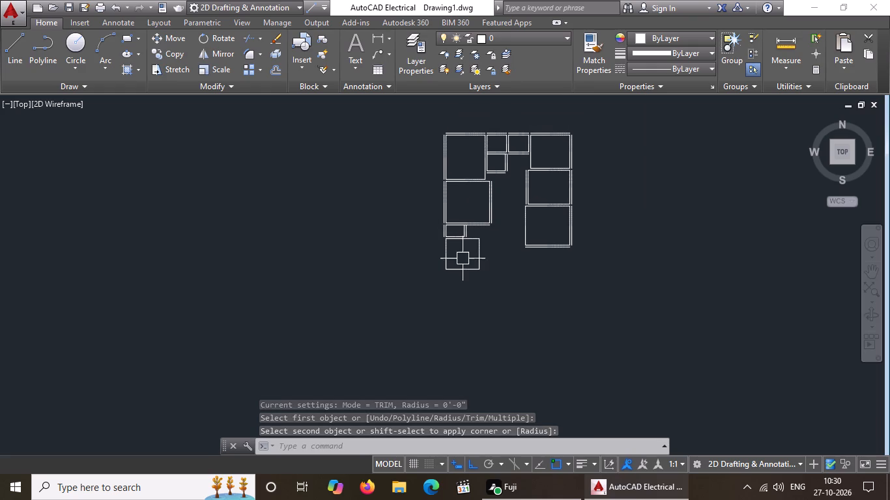
pyautogui.press('o')
pyautogui.press('Return')
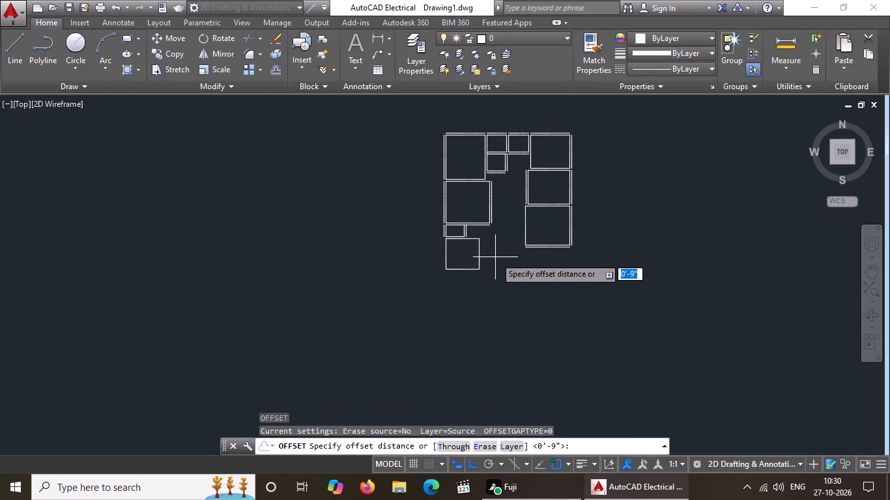
pyautogui.write('9"')
pyautogui.press('Return')
pyautogui.scroll(2, 483, 258)
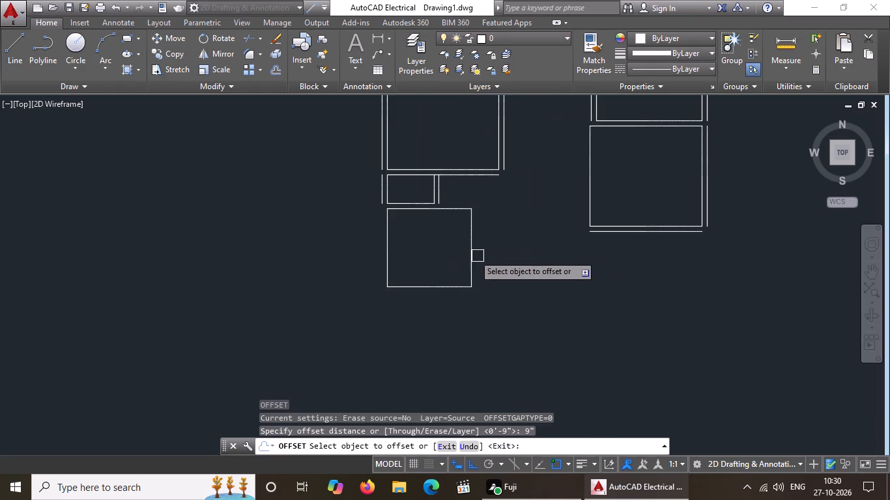
pyautogui.click(384, 246)
pyautogui.moveTo(345, 270); pyautogui.dragTo(377, 274)
pyautogui.click(427, 289)
pyautogui.click(431, 307)
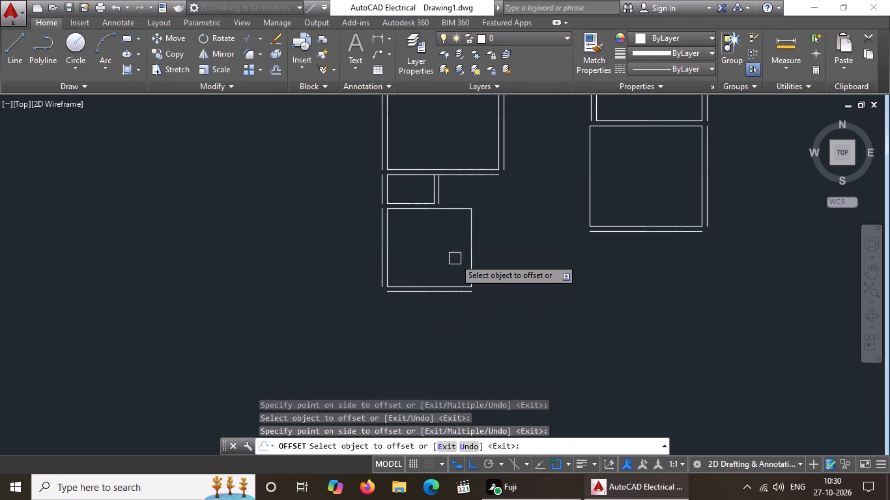
pyautogui.moveTo(470, 240); pyautogui.dragTo(479, 241)
pyautogui.click(529, 243)
pyautogui.doubleClick(455, 205)
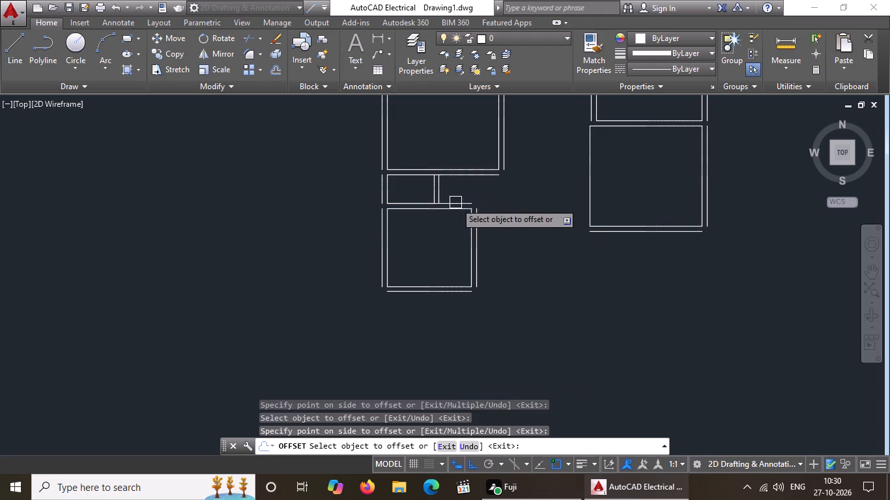
pyautogui.scroll(-3, 510, 235)
pyautogui.moveTo(510, 228); pyautogui.dragTo(508, 229, button='middle')
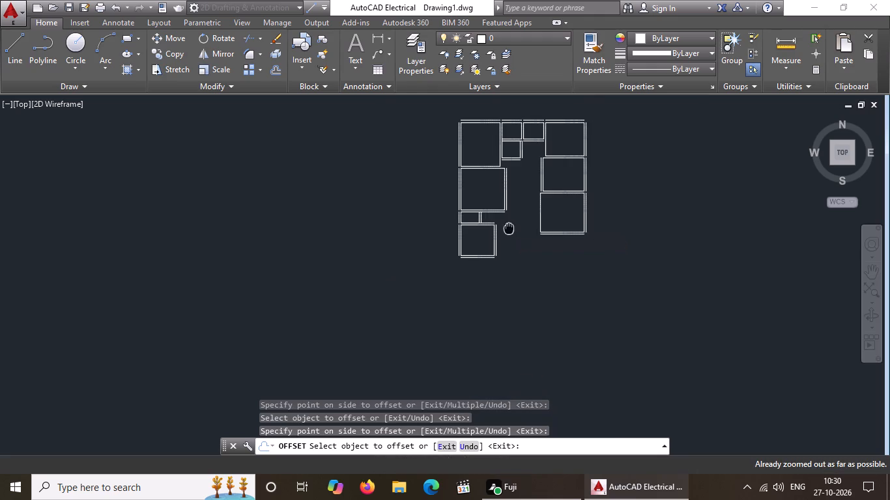
pyautogui.moveTo(508, 229); pyautogui.dragTo(451, 303, button='middle')
pyautogui.scroll(2, 443, 318)
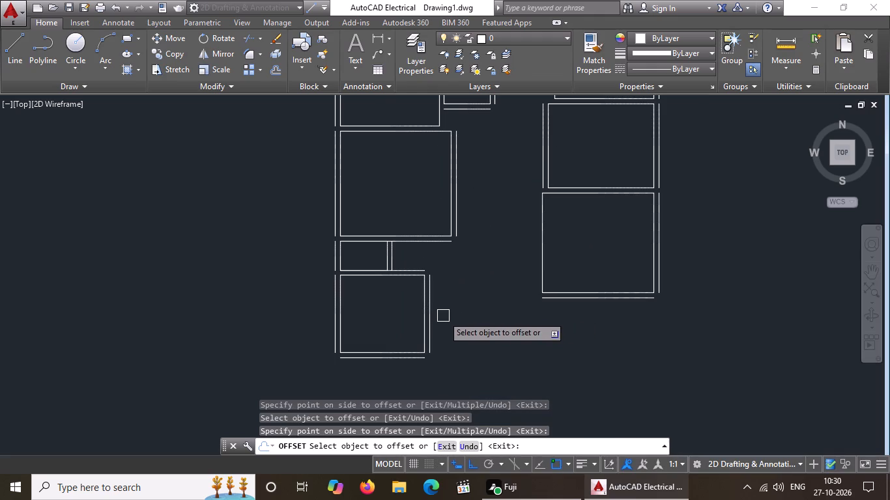
pyautogui.press('Escape')
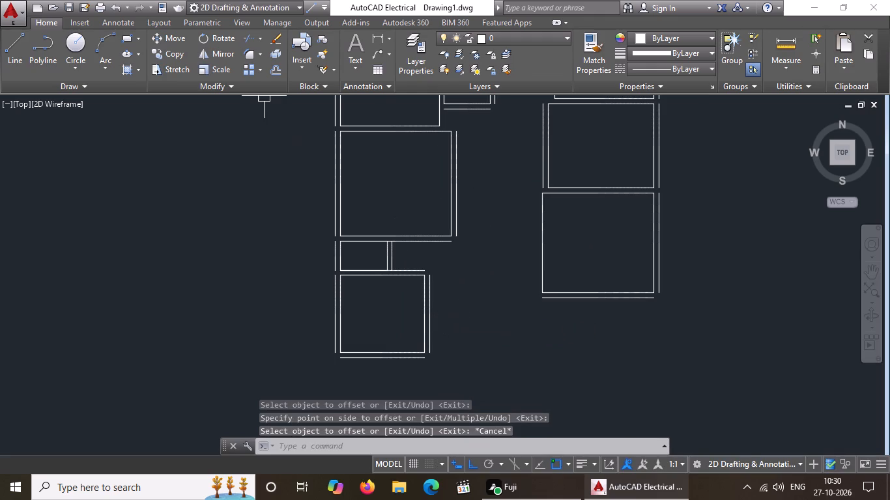
# Draw a 14'3" horizontal line rightward from the lower end of the bottom-left room's outer right wall line.
pyautogui.press('l')
pyautogui.press('Return')
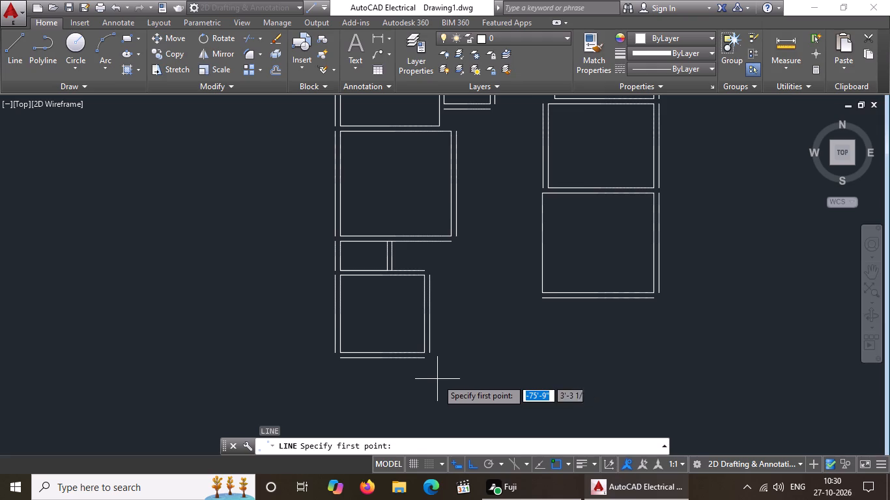
pyautogui.scroll(2, 432, 358)
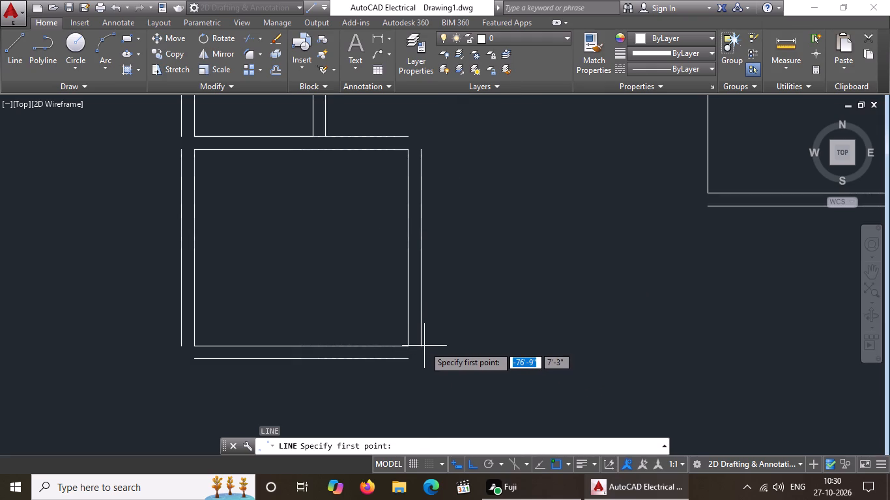
pyautogui.click(420, 346)
pyautogui.scroll(-4, 510, 342)
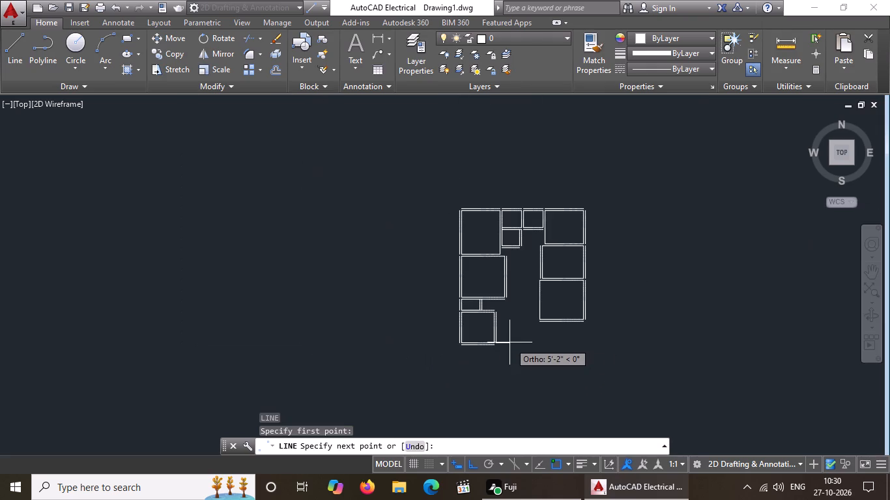
pyautogui.scroll(2, 515, 340)
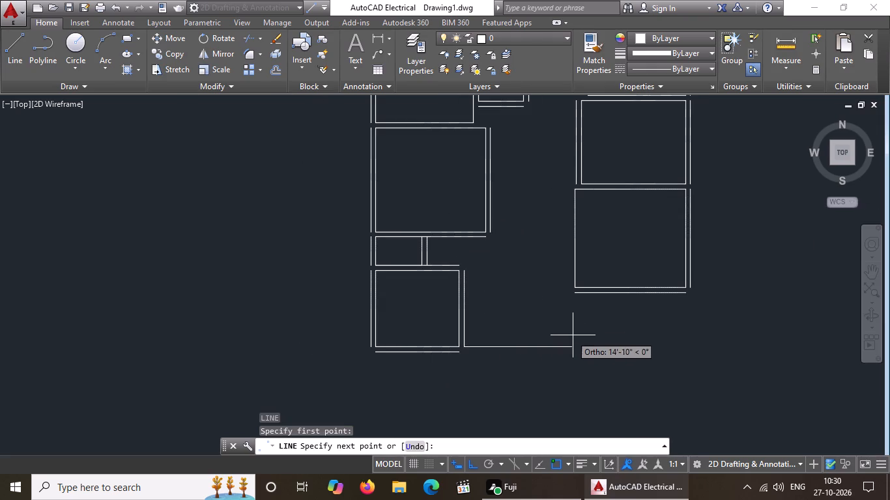
pyautogui.press('1')
pyautogui.press('4')
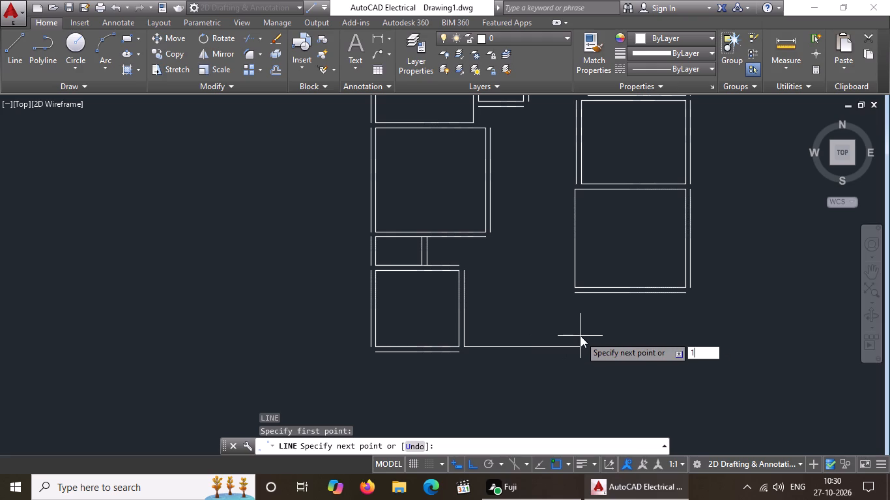
pyautogui.press("'")
pyautogui.press('3')
pyautogui.hotkey('shift', '"')
pyautogui.press('Return')
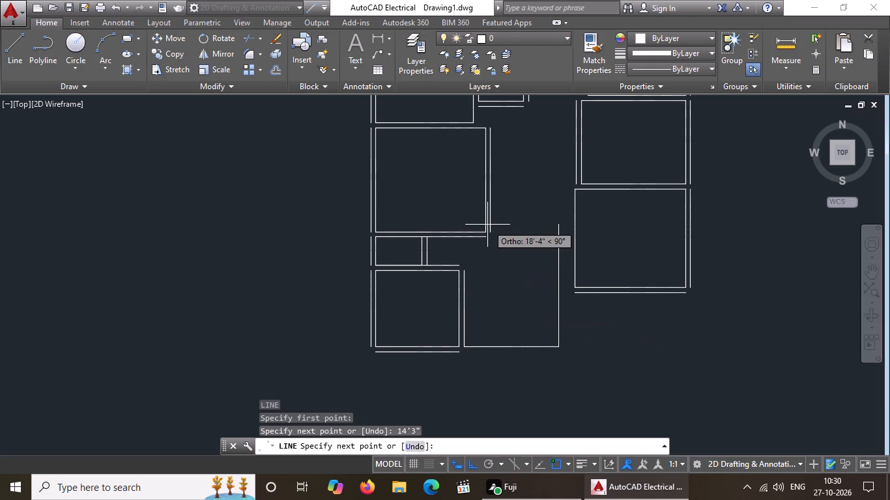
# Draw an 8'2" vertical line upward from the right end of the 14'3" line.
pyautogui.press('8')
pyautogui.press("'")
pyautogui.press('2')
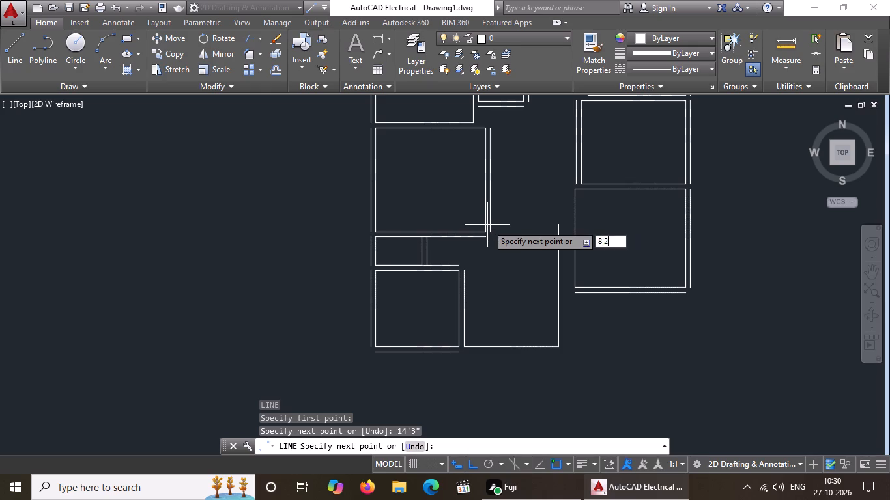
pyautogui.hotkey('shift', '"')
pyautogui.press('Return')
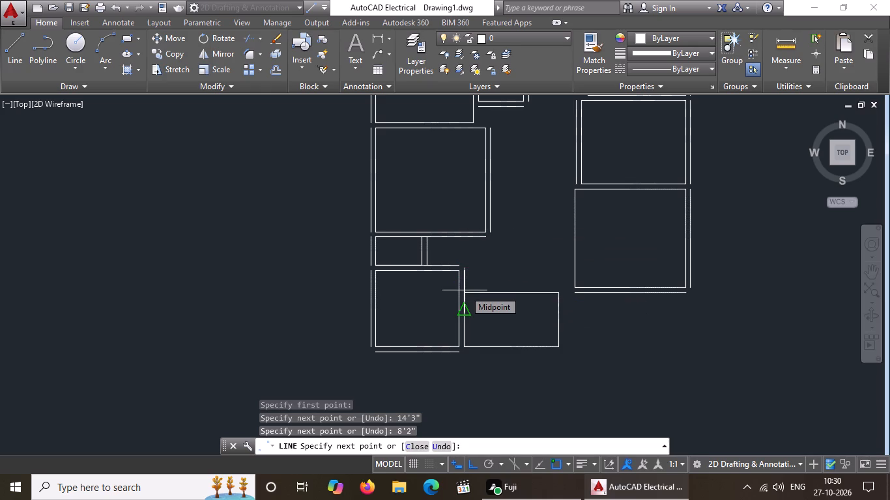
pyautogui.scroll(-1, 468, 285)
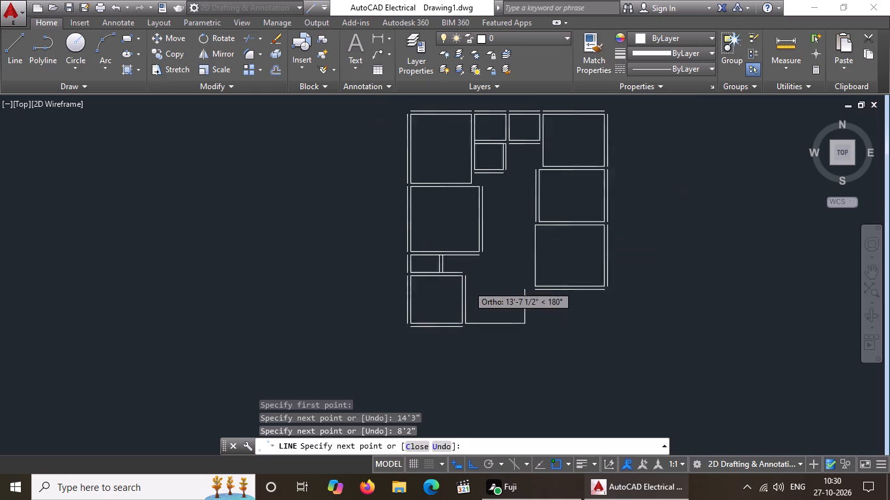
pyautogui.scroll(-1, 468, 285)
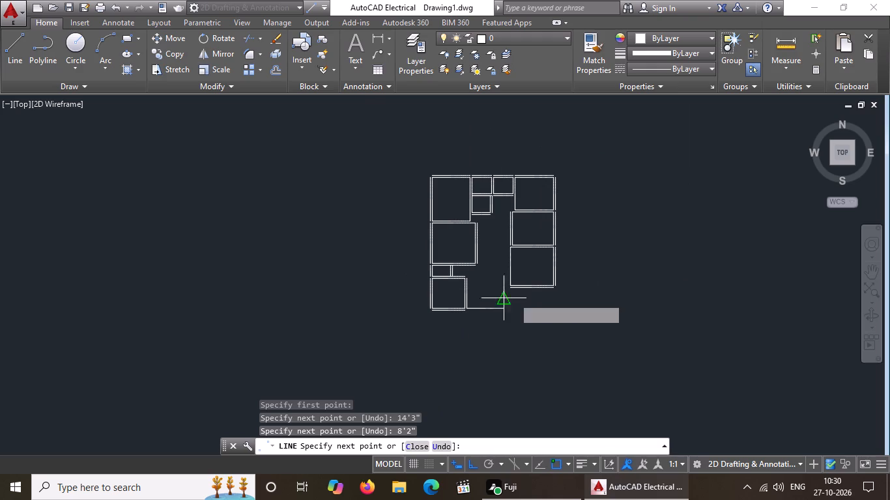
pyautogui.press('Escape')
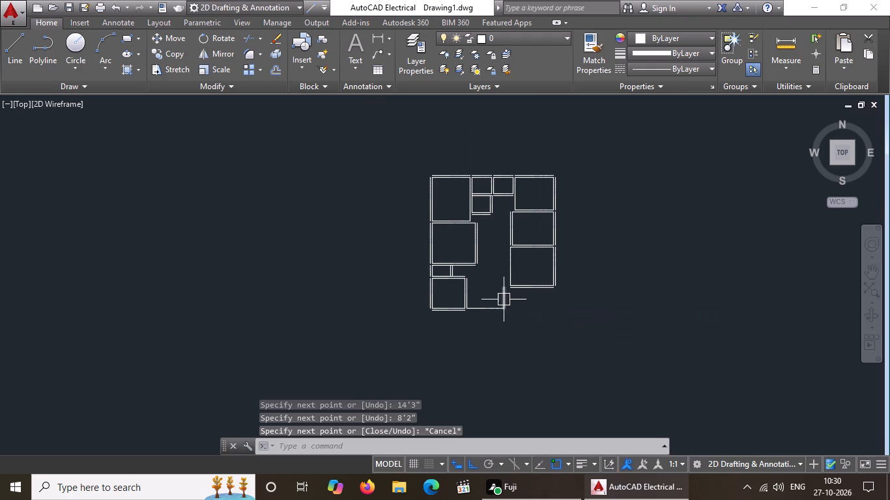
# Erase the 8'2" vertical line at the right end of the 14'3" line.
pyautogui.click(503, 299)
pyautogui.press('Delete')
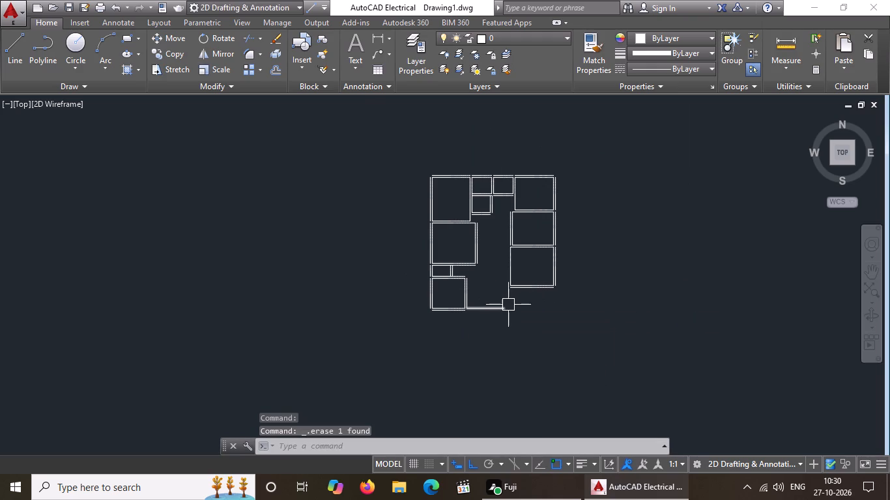
# Erase the inner and outer bottom wall lines of the lower-right room.
pyautogui.scroll(2, 523, 300)
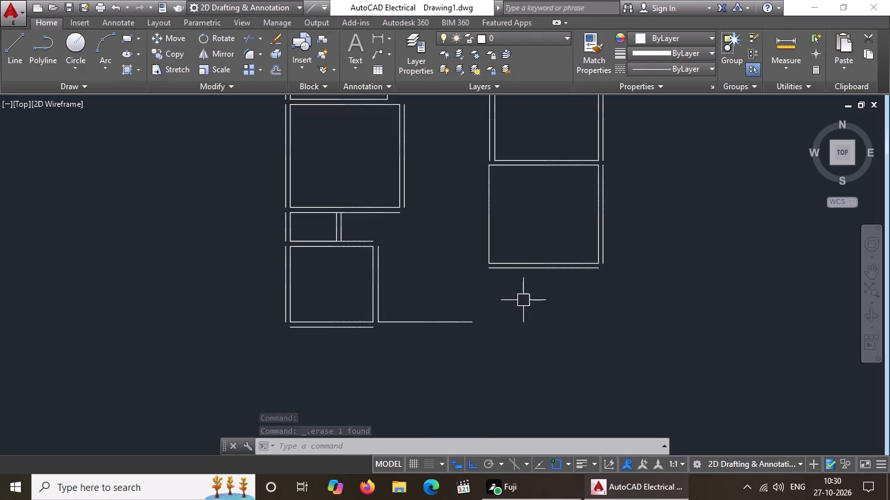
pyautogui.click(463, 254)
pyautogui.click(616, 289)
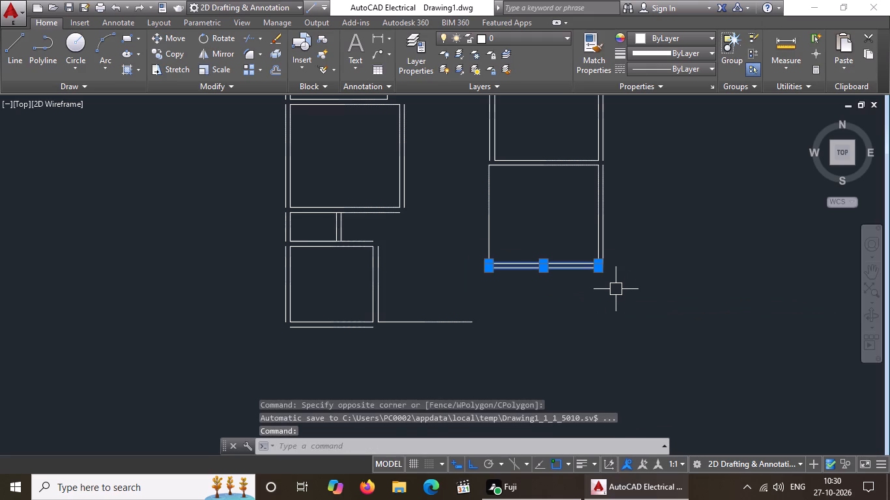
pyautogui.press('Delete')
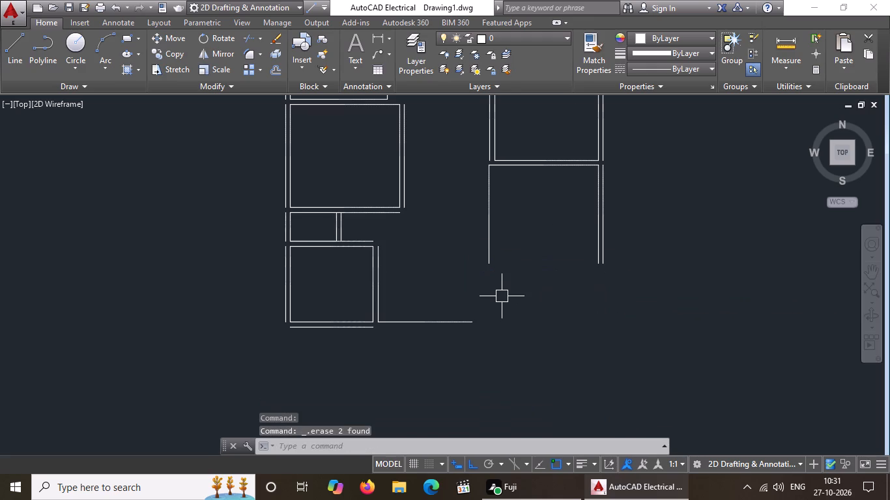
# Fillet the bottom-left room's outer bottom line with the lower-right room's outer right line to close the plan's bottom-right corner.
pyautogui.press('f')
pyautogui.press('space')
pyautogui.moveTo(365, 330); pyautogui.dragTo(376, 331)
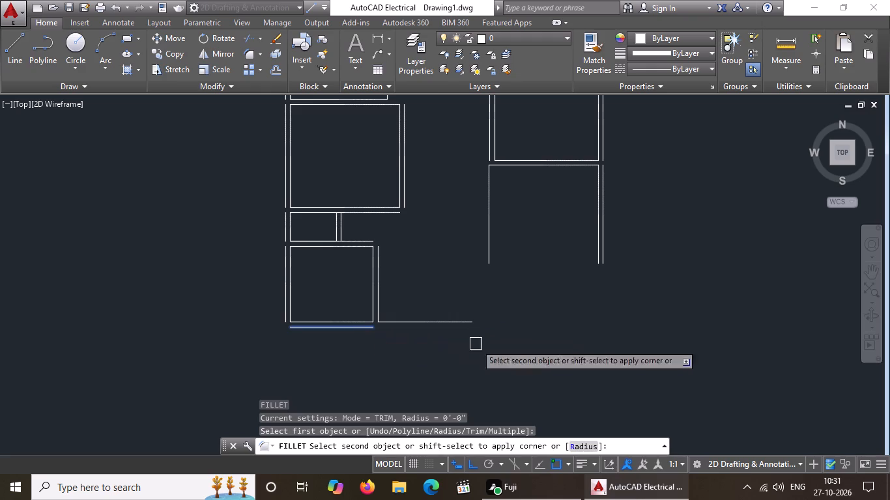
pyautogui.click(605, 242)
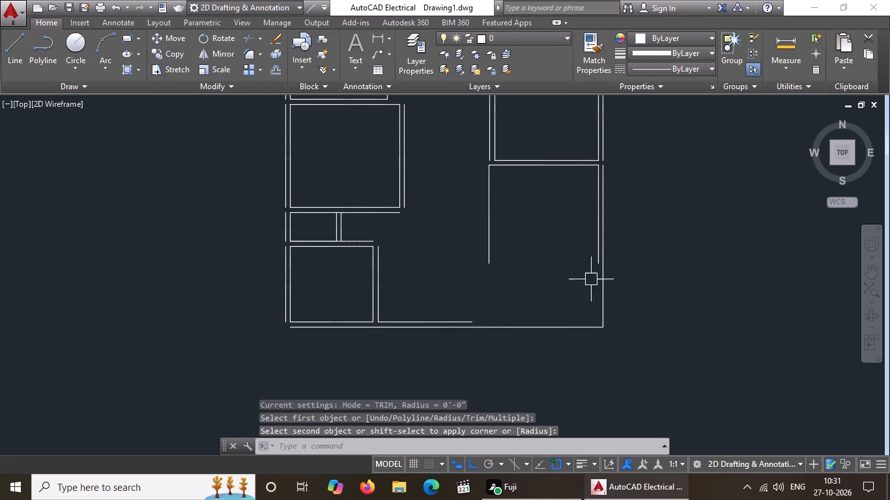
# Fillet the 14'3" horizontal line with the lower-right room's inner right line to form the inner bottom-right corner.
pyautogui.write('f')
pyautogui.press('space')
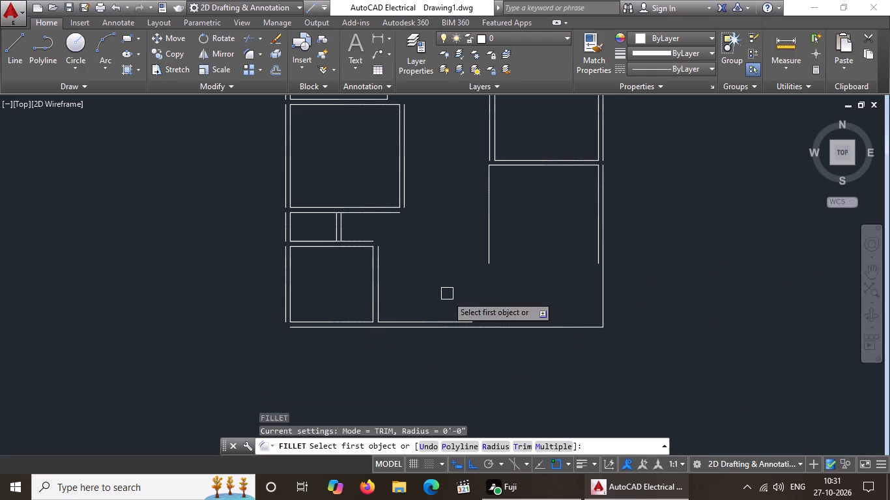
pyautogui.moveTo(455, 319); pyautogui.dragTo(461, 317)
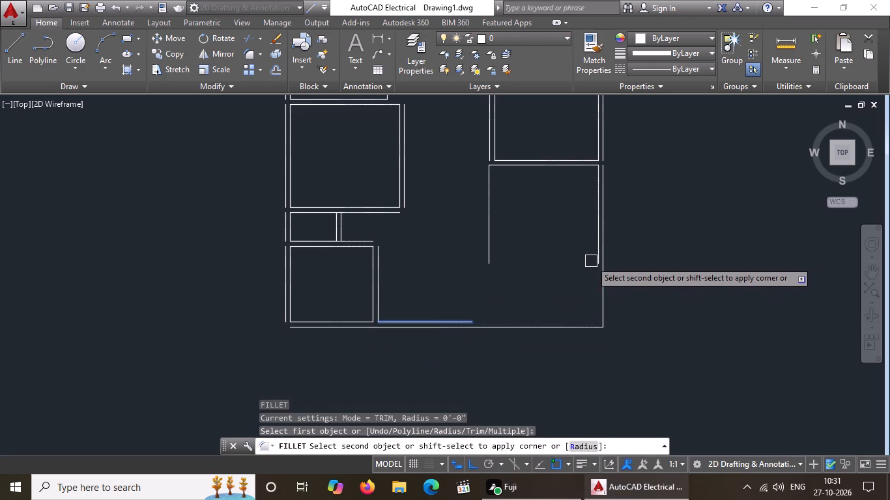
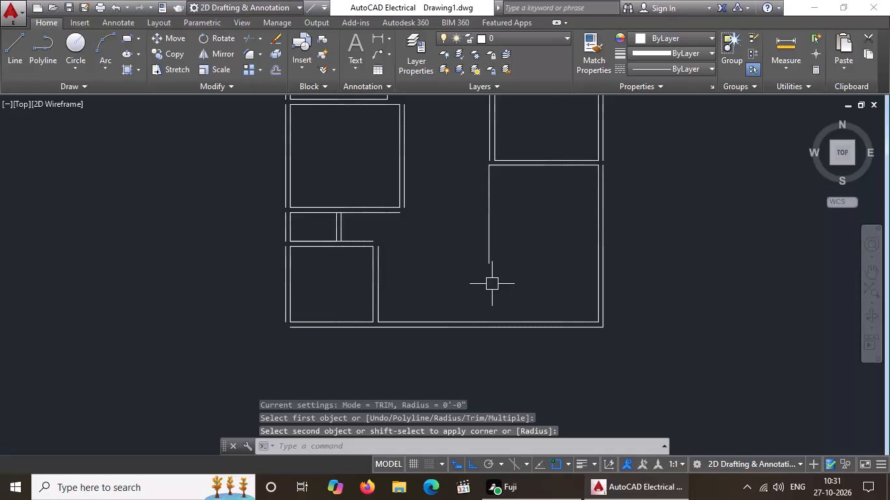
# Erase the remaining left wall line of the large lower-right room.
pyautogui.scroll(-1, 492, 284)
pyautogui.click(492, 277)
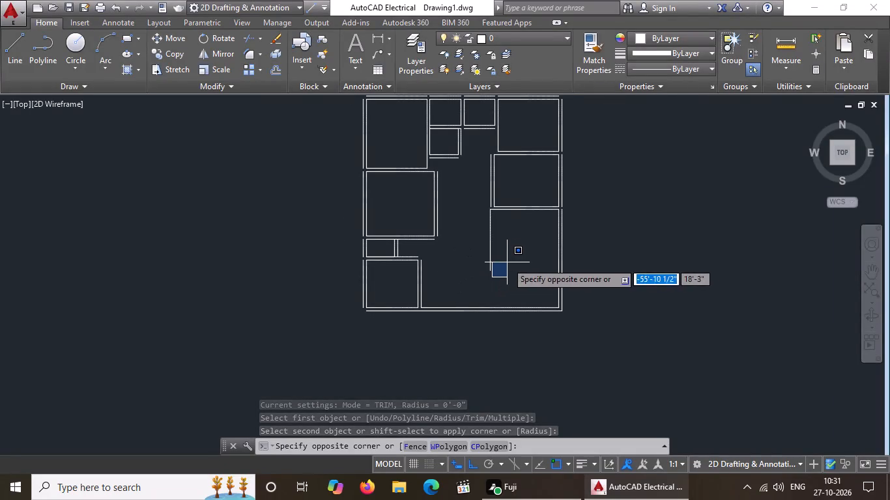
pyautogui.press('Escape')
pyautogui.click(488, 257)
pyautogui.press('Delete')
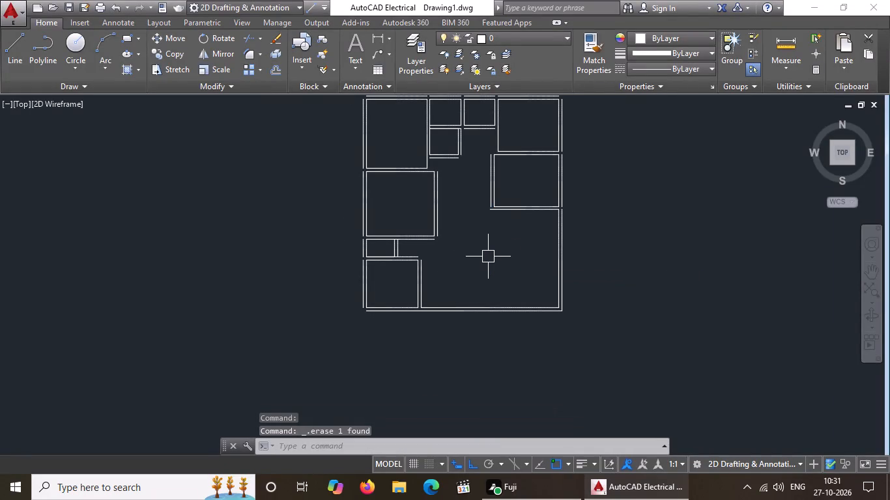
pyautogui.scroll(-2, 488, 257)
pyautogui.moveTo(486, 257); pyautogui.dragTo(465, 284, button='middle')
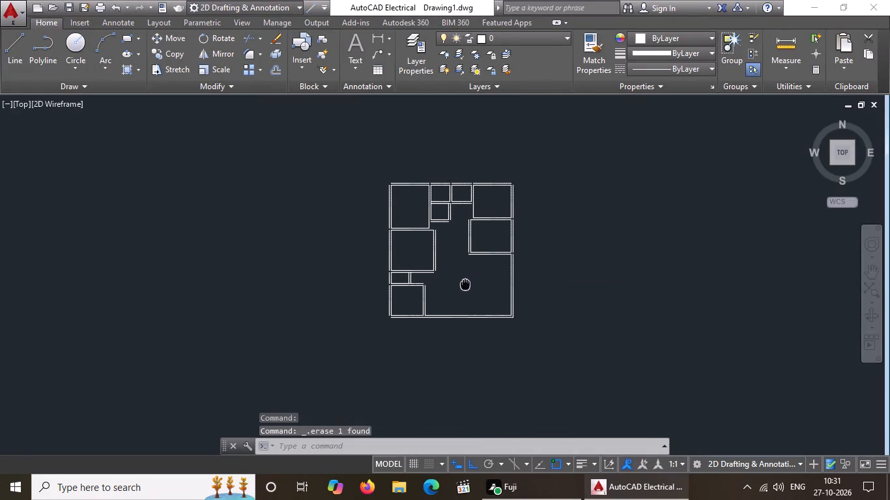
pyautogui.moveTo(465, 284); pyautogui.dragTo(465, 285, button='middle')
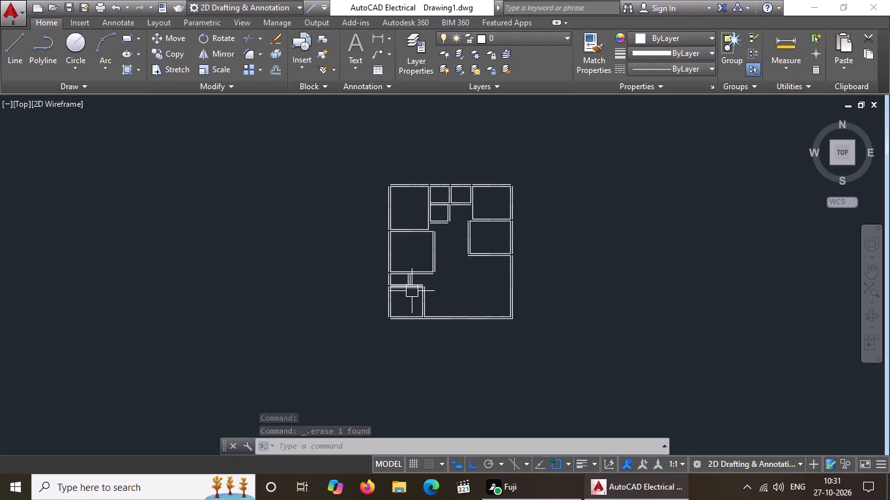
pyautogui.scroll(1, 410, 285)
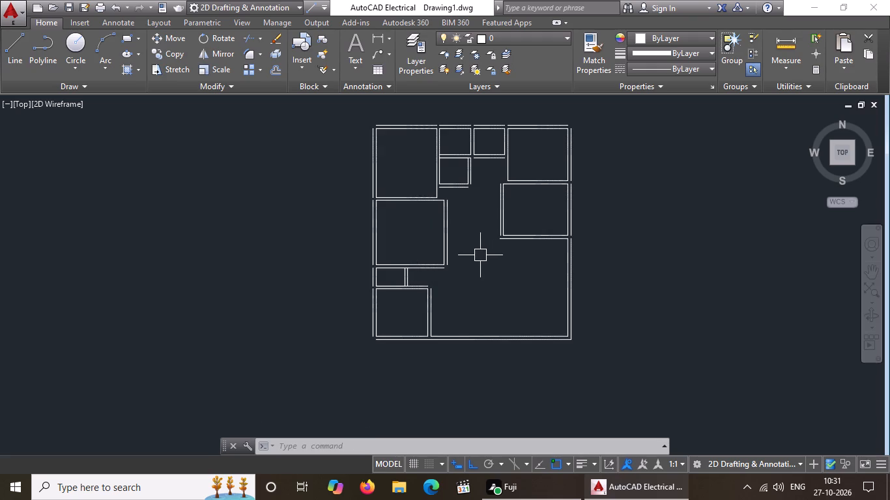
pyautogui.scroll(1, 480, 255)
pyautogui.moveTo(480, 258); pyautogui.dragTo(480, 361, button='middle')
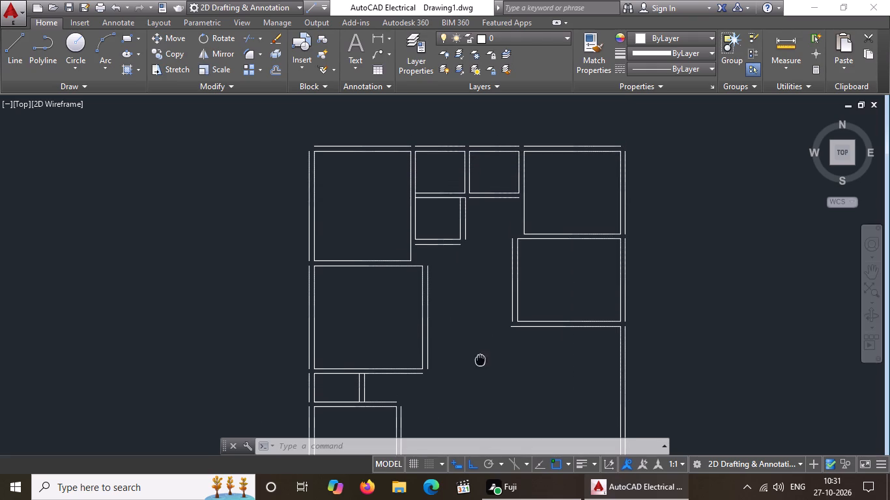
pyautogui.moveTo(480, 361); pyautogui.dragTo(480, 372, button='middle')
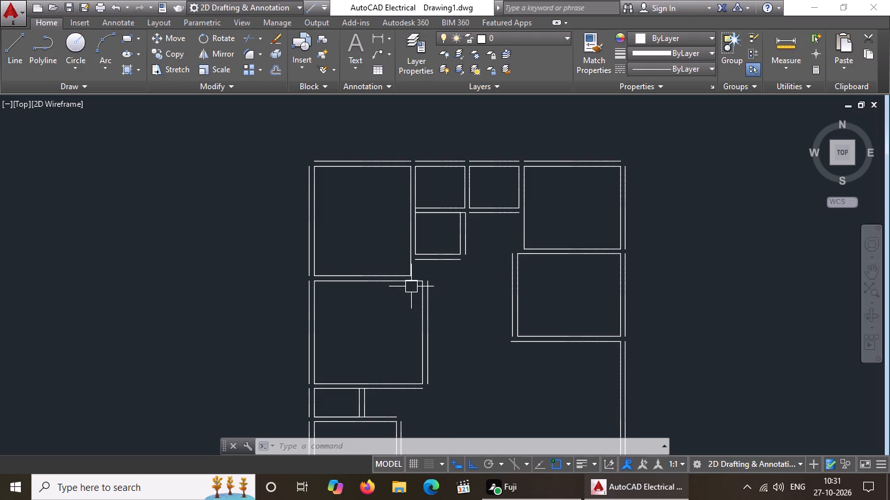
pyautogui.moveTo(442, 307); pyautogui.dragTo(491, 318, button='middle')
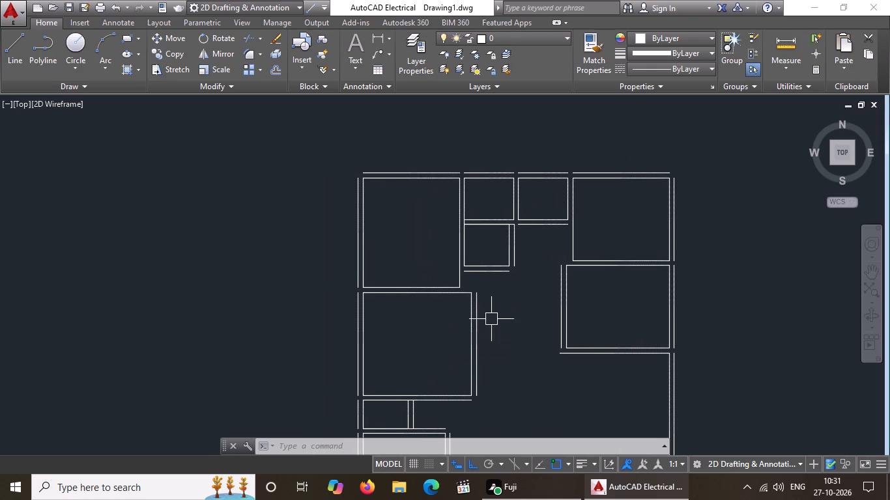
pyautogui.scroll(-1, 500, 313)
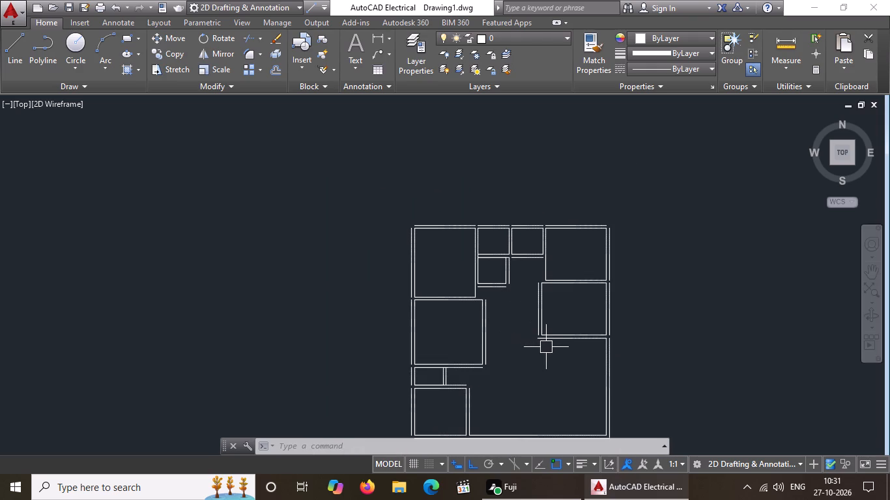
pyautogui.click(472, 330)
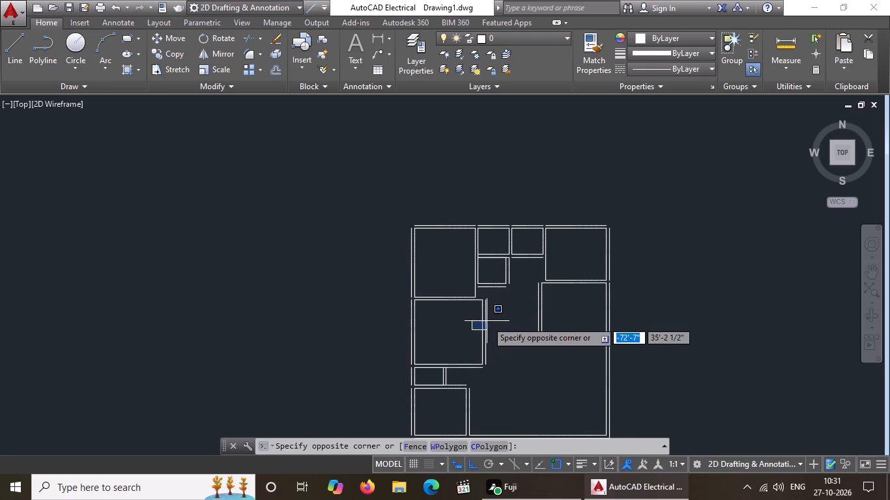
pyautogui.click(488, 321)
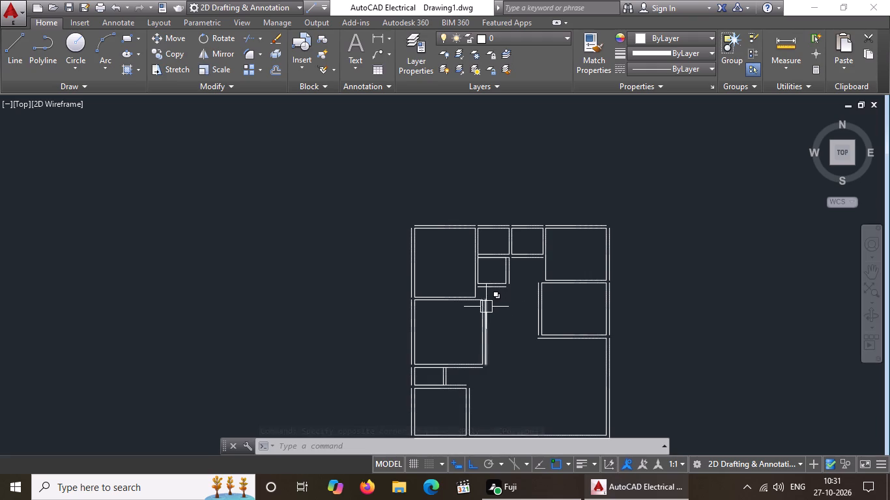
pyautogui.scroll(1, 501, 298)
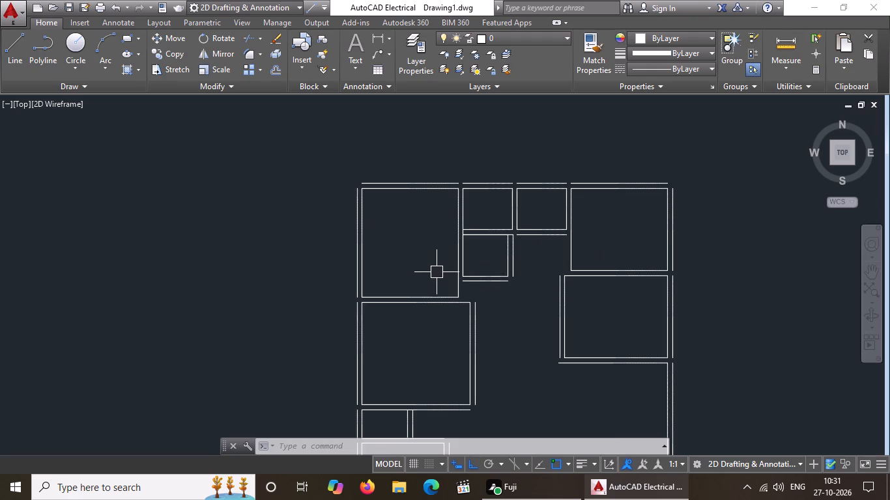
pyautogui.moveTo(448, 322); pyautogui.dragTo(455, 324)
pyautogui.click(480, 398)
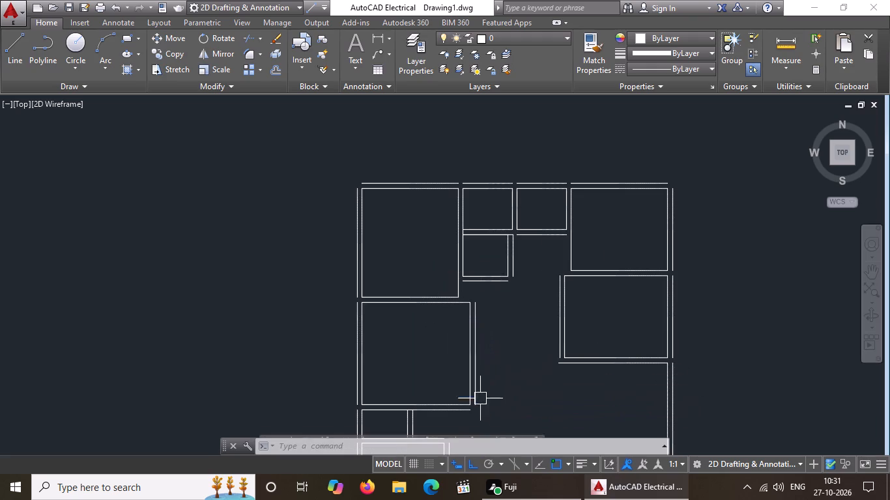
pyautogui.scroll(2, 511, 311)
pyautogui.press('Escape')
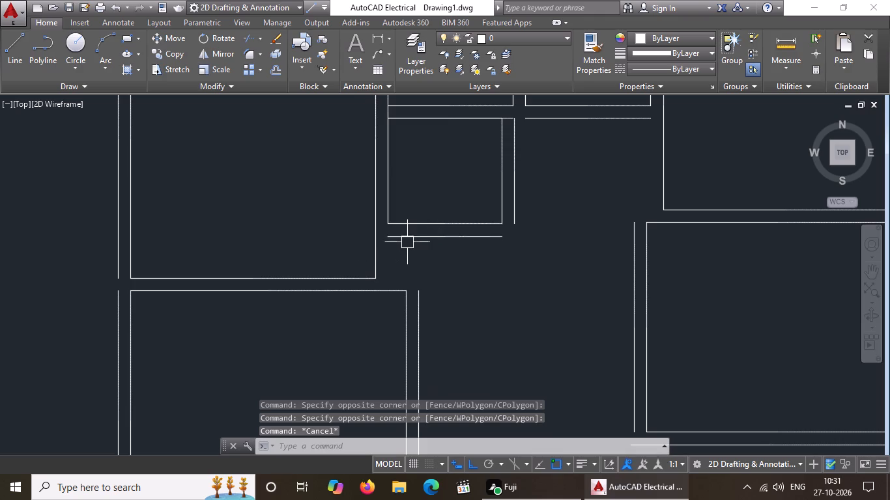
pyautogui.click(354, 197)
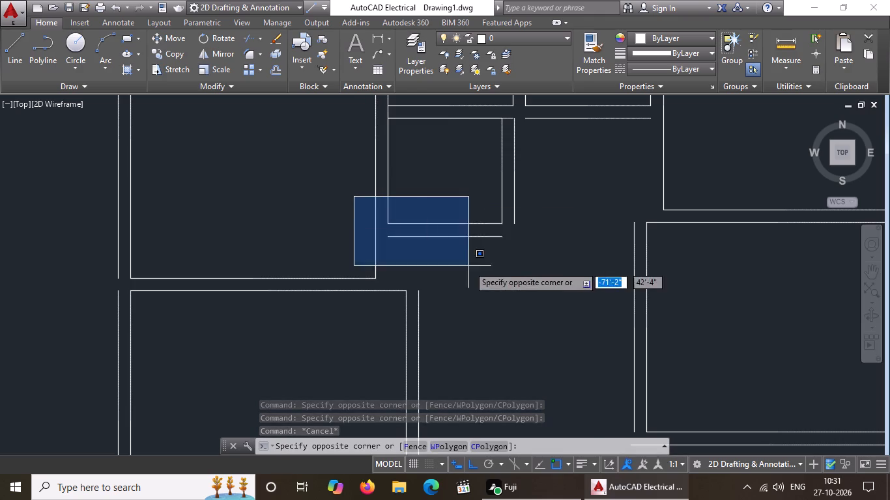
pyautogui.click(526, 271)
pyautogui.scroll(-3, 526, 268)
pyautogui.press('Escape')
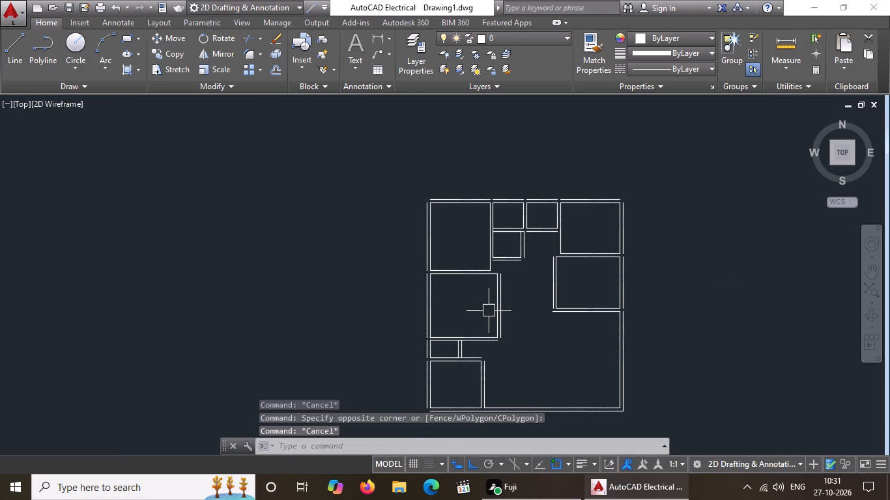
# Erase the inner and outer right wall lines of the middle-left room.
pyautogui.click(464, 253)
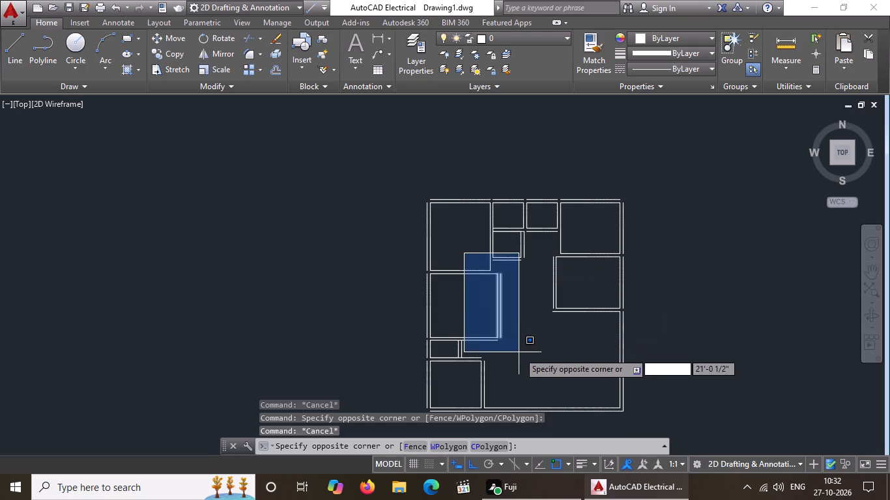
pyautogui.click(518, 340)
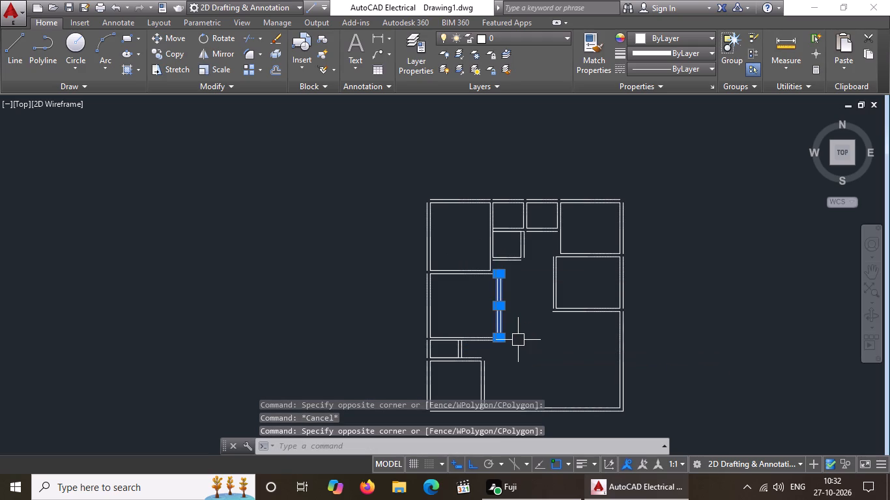
pyautogui.press('Delete')
# Extend both right wall lines of the bottom-left room up to the lower line of the middle-left room's bottom wall.
pyautogui.scroll(-2, 523, 335)
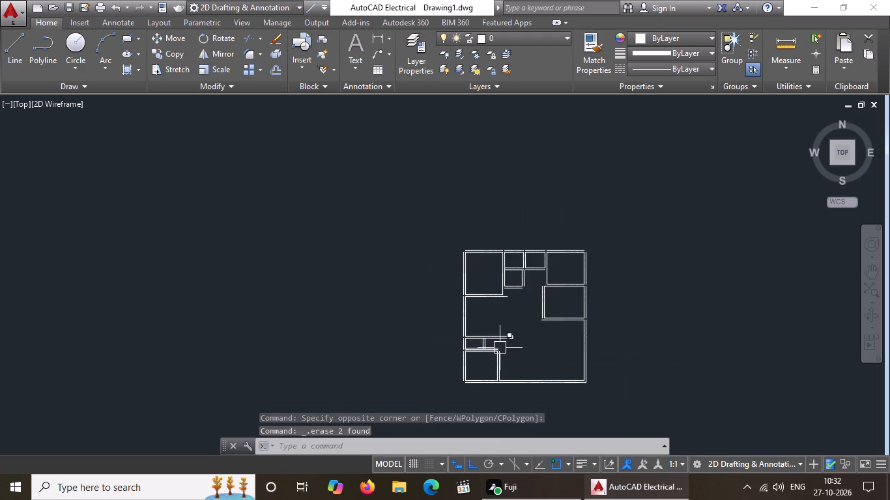
pyautogui.scroll(-1, 524, 324)
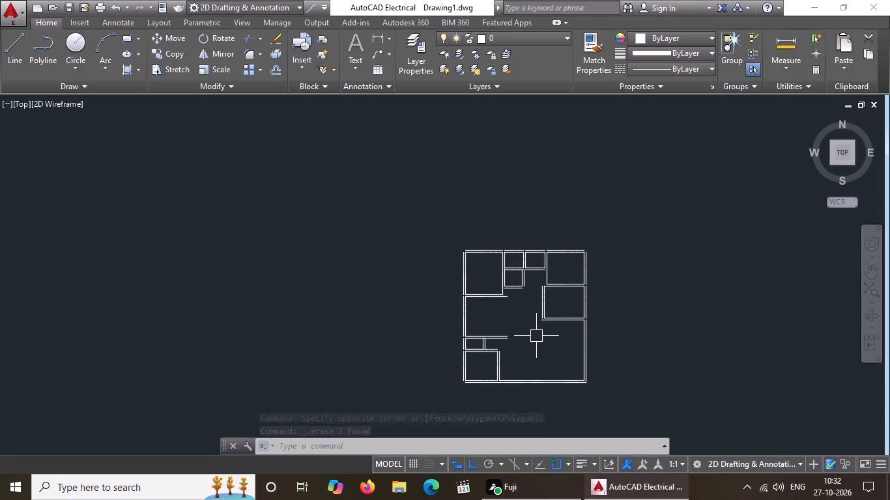
pyautogui.scroll(-1, 537, 333)
pyautogui.moveTo(517, 366); pyautogui.dragTo(519, 359, button='middle')
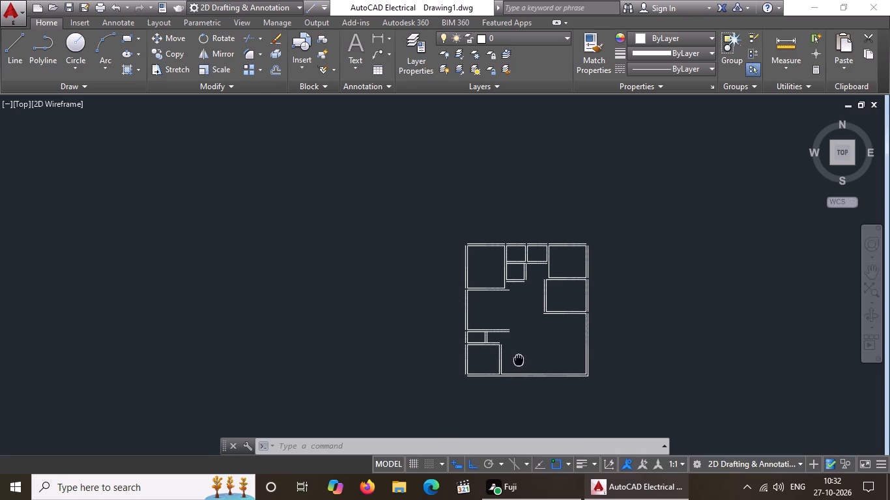
pyautogui.moveTo(519, 359); pyautogui.dragTo(519, 357, button='middle')
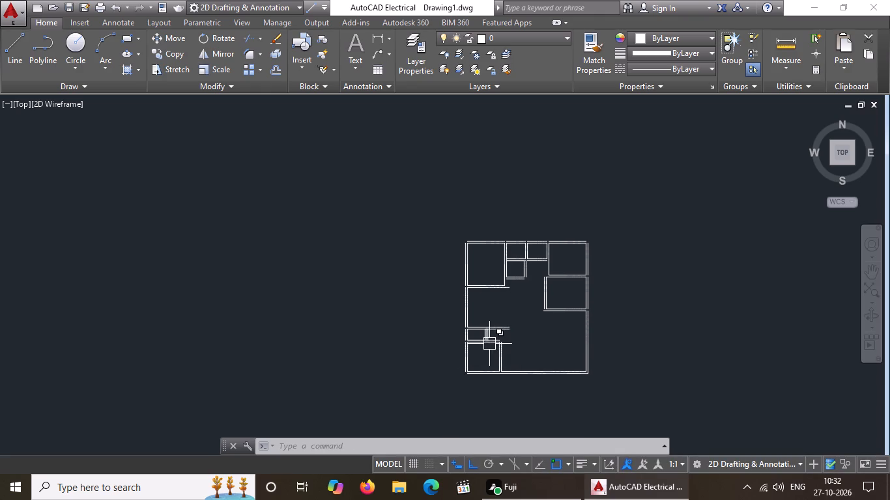
pyautogui.scroll(2, 495, 360)
pyautogui.scroll(2, 527, 314)
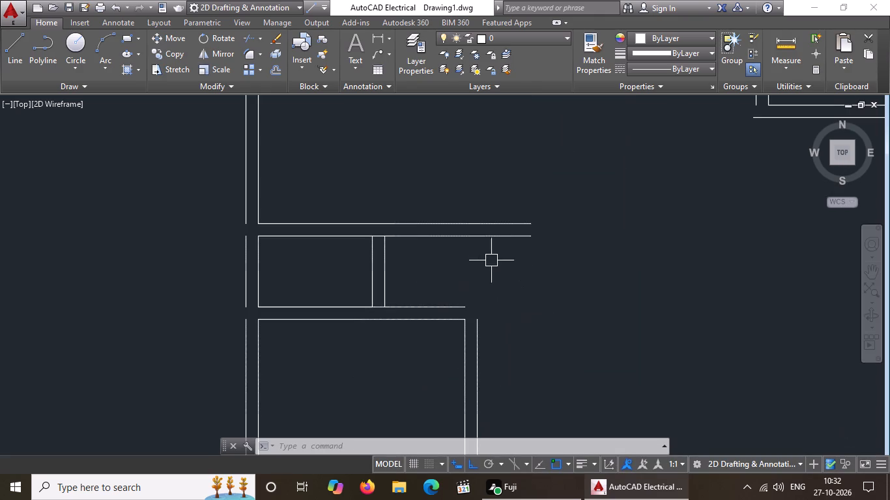
pyautogui.press('Escape')
pyautogui.write('ex')
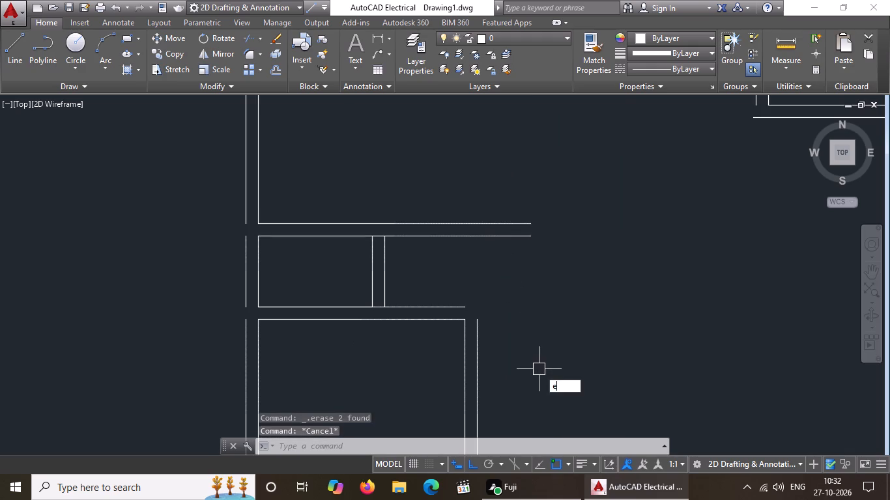
pyautogui.press('space')
pyautogui.press('space')
pyautogui.click(463, 342)
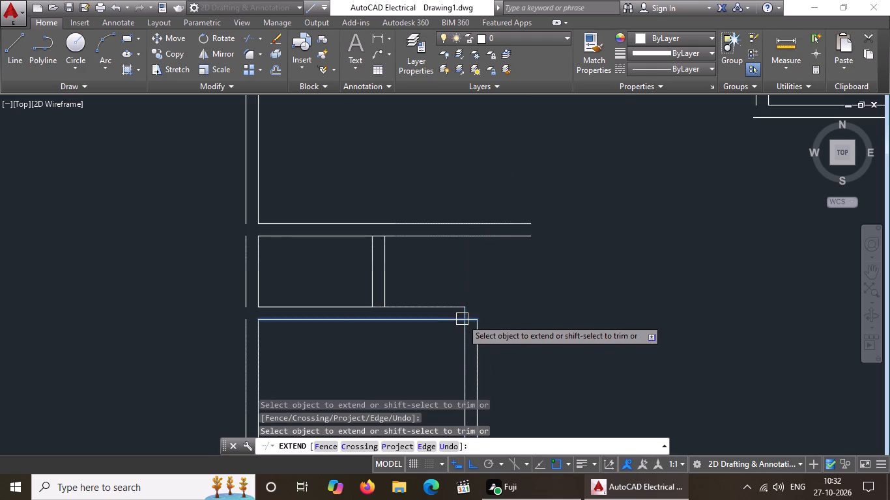
pyautogui.click(463, 348)
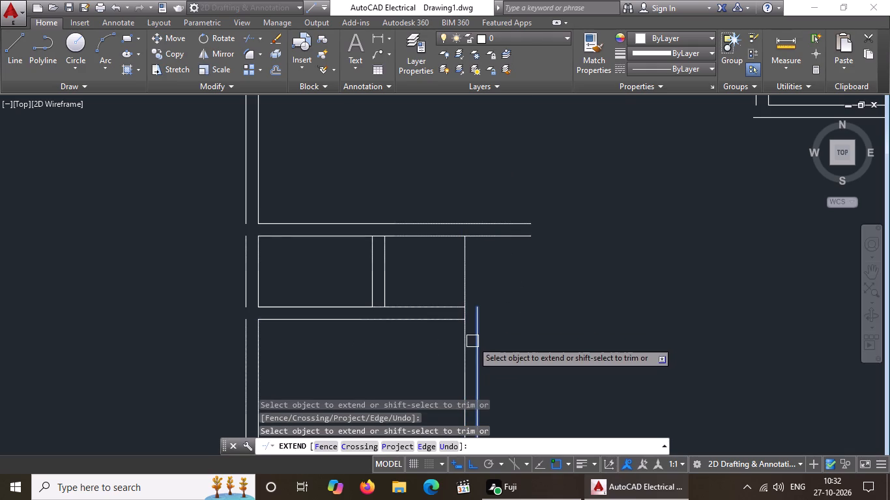
pyautogui.click(472, 341)
pyautogui.click(476, 321)
pyautogui.press('Escape')
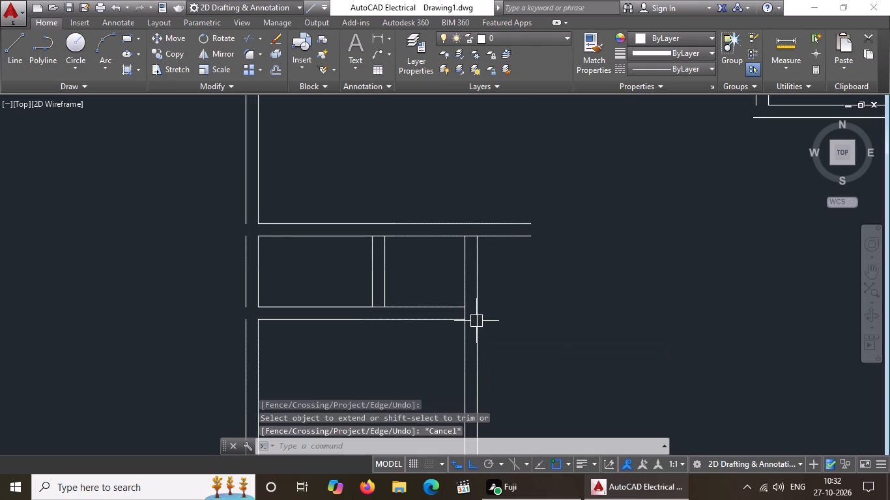
# Trim the ends of the middle-left room's two bottom wall lines that overhang past the extended outer right wall line.
pyautogui.write('rt')
pyautogui.press('Escape')
pyautogui.press('t')
pyautogui.press('r')
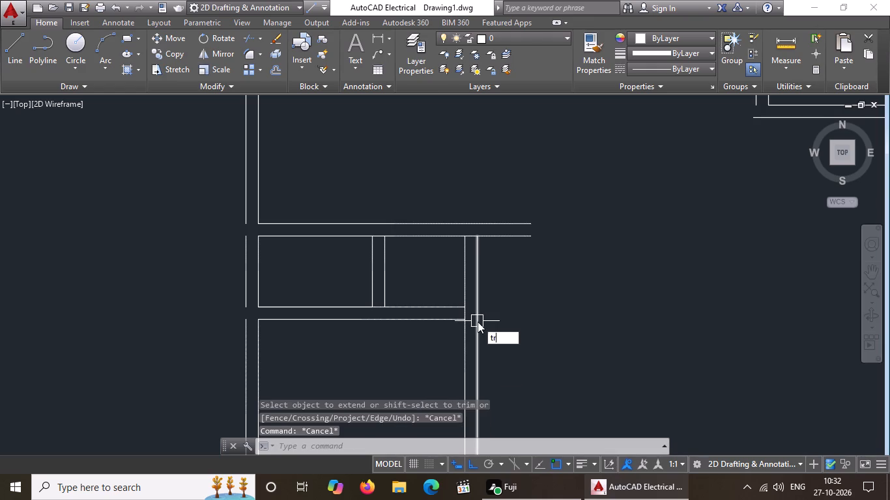
pyautogui.press('space')
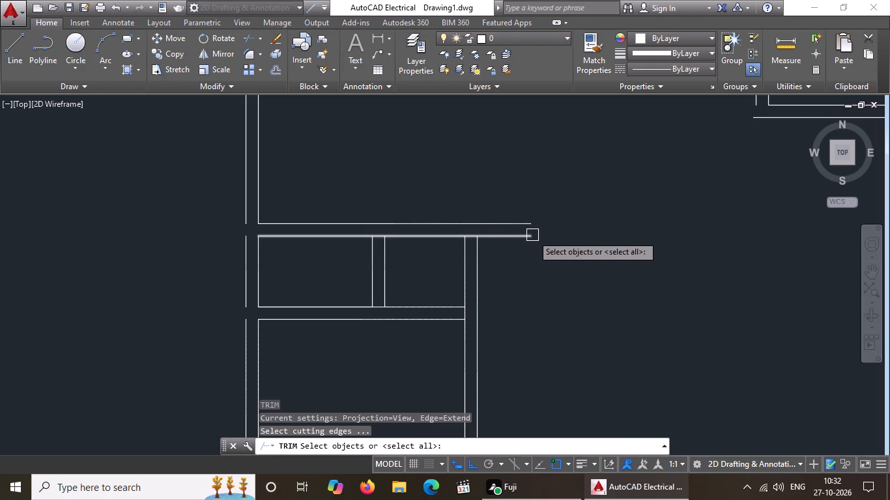
pyautogui.press('Escape')
pyautogui.press('t')
pyautogui.press('r')
pyautogui.press('Return')
pyautogui.press('Return')
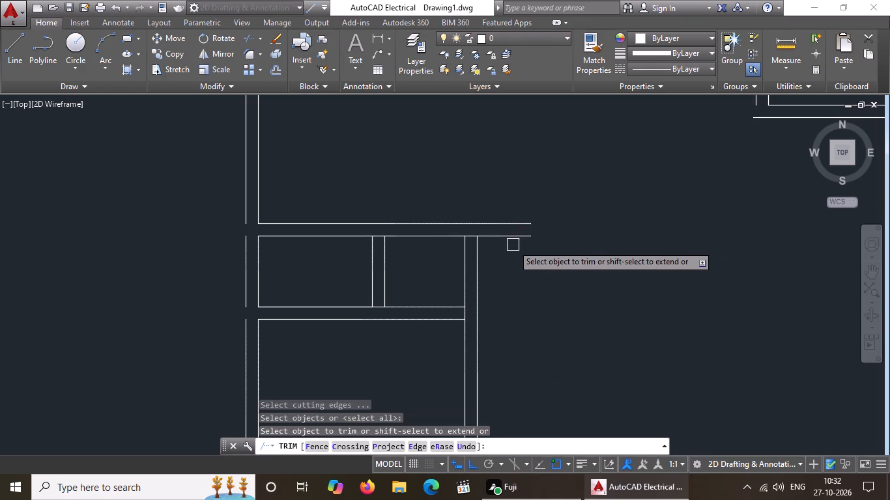
pyautogui.click(513, 238)
pyautogui.click(513, 225)
# Erase the inner and outer bottom wall lines of the small room beside the top-left room.
pyautogui.scroll(-2, 513, 245)
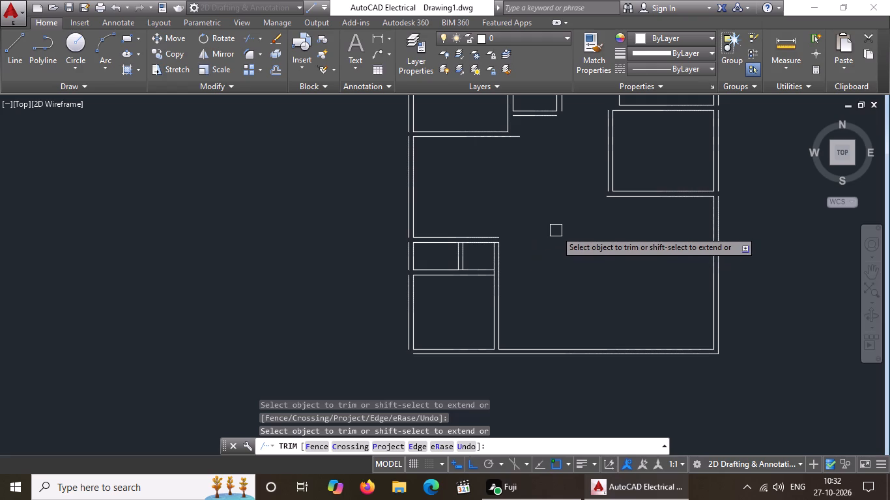
pyautogui.scroll(-2, 556, 230)
pyautogui.moveTo(556, 230); pyautogui.dragTo(516, 294, button='middle')
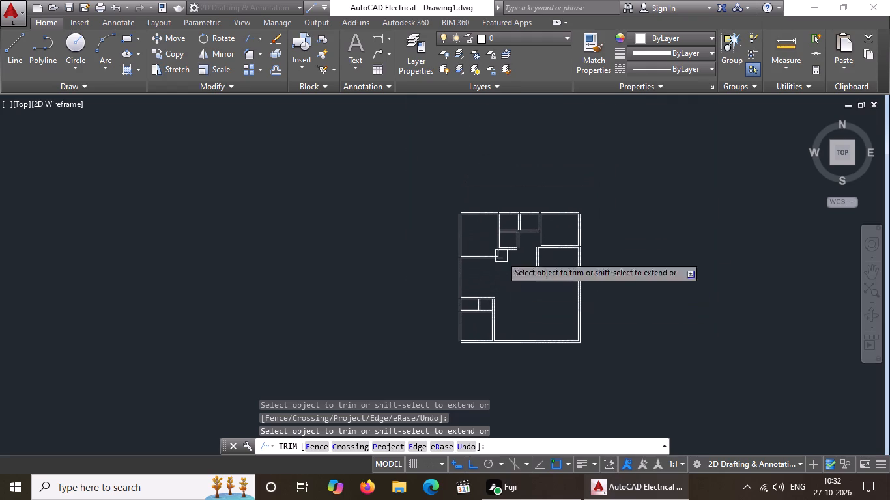
pyautogui.scroll(3, 498, 238)
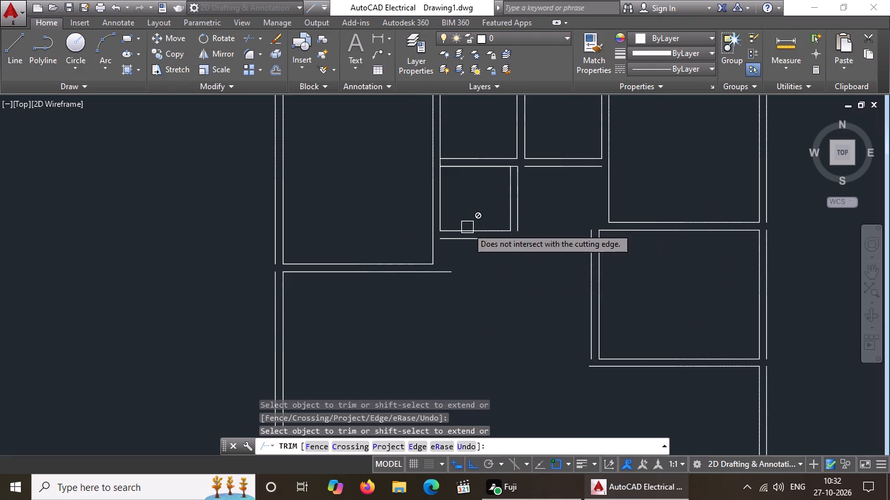
pyautogui.press('Escape')
pyautogui.click(475, 228)
pyautogui.press('Delete')
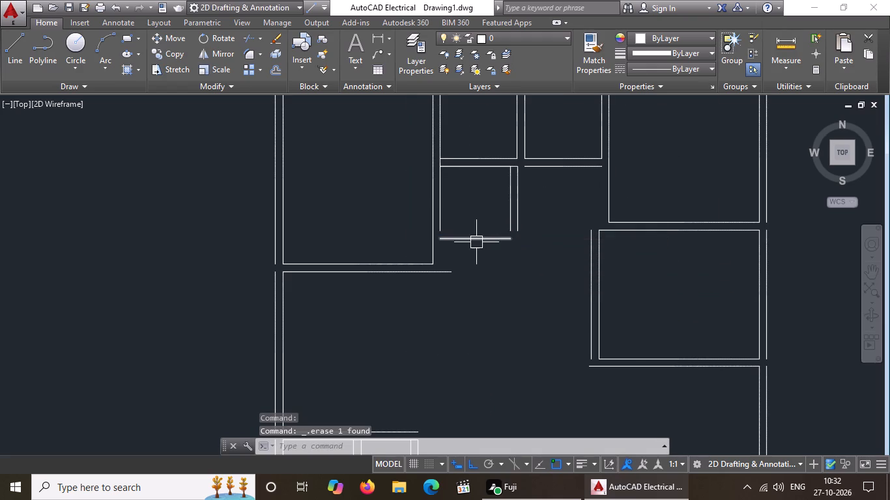
pyautogui.click(476, 237)
pyautogui.press('Delete')
# Fillet the lower line of the top-left room's bottom wall with the outer right wall line of the adjacent small open-bottomed room.
pyautogui.write('f')
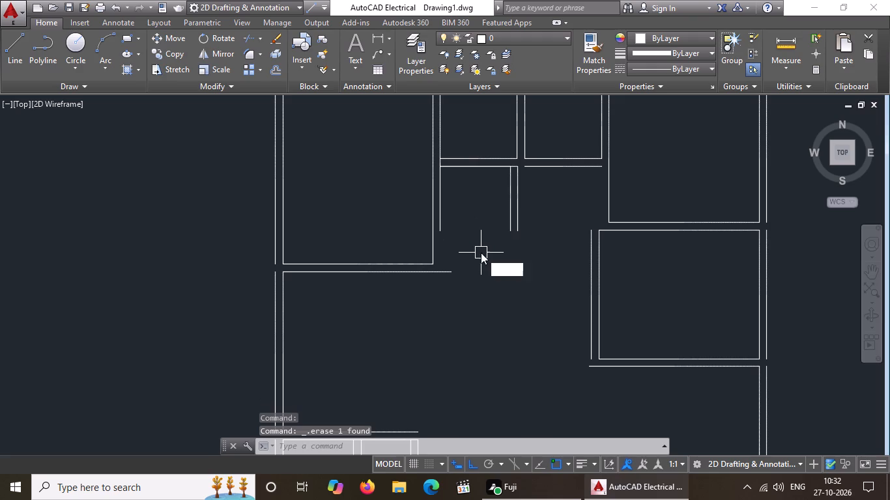
pyautogui.press('space')
pyautogui.moveTo(437, 270); pyautogui.dragTo(451, 265)
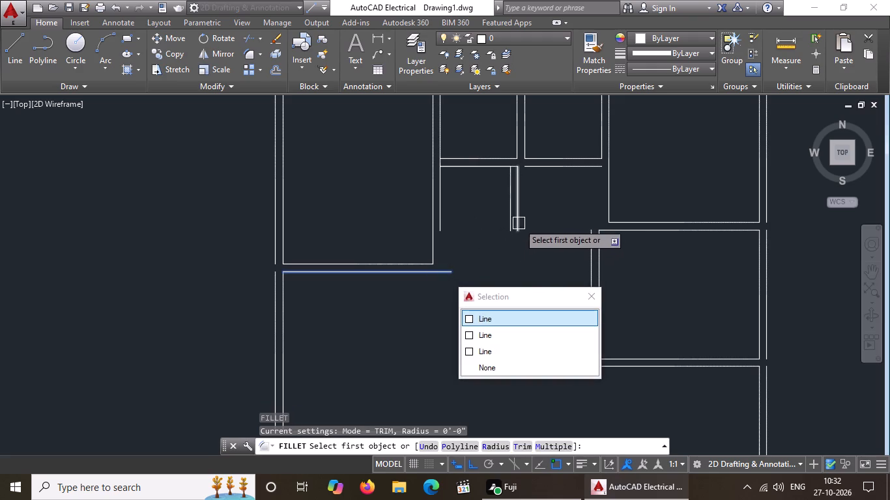
pyautogui.click(518, 221)
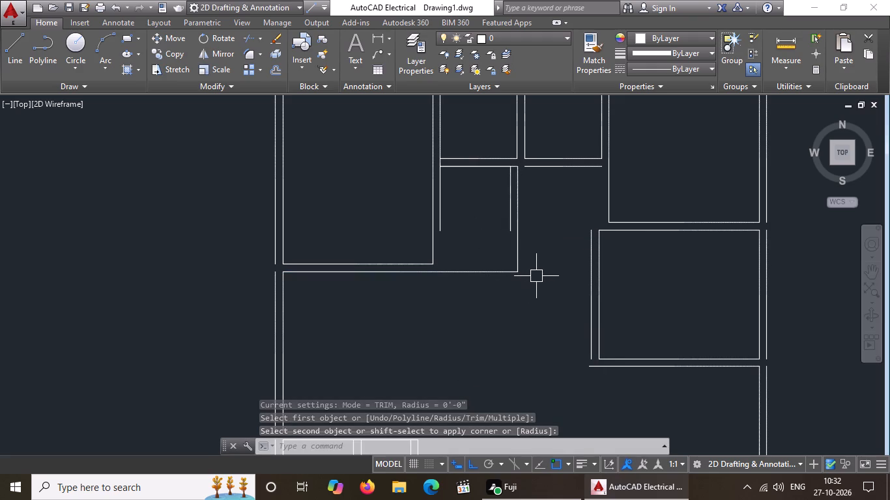
# Fillet the middle-right room's outer left wall line with the upper line of its top wall to form a corner.
pyautogui.press('f')
pyautogui.press('space')
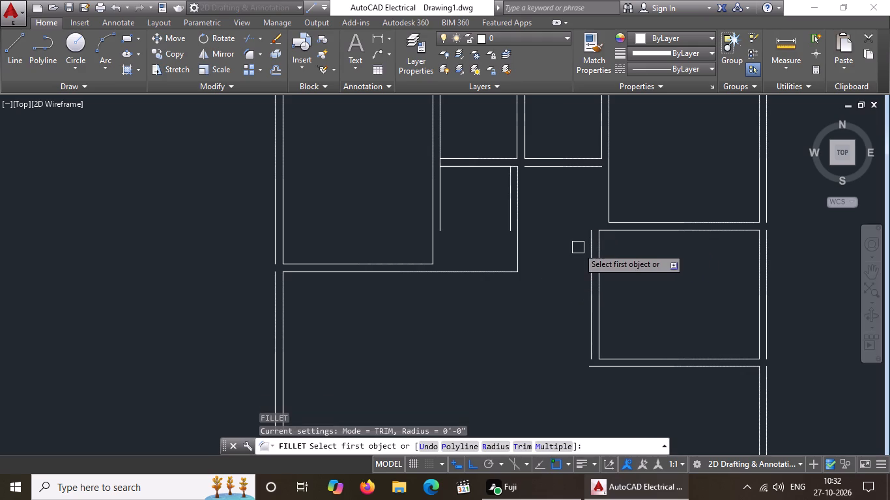
pyautogui.click(588, 235)
pyautogui.click(619, 225)
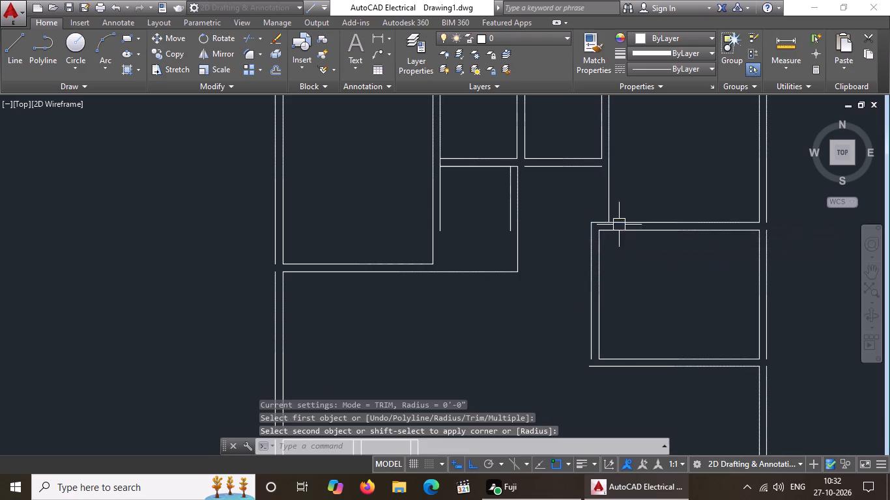
# Move all the middle-right room's wall lines straight down, clear of the top-right room.
pyautogui.scroll(-2, 418, 266)
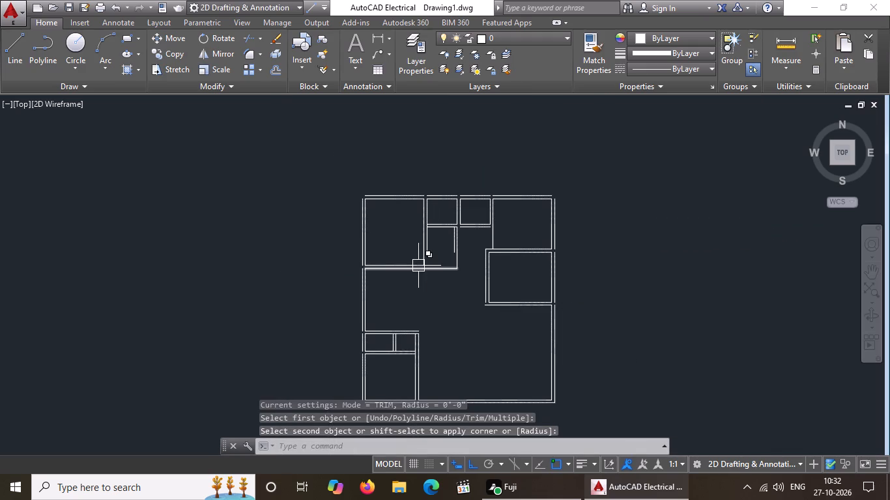
pyautogui.scroll(-1, 485, 312)
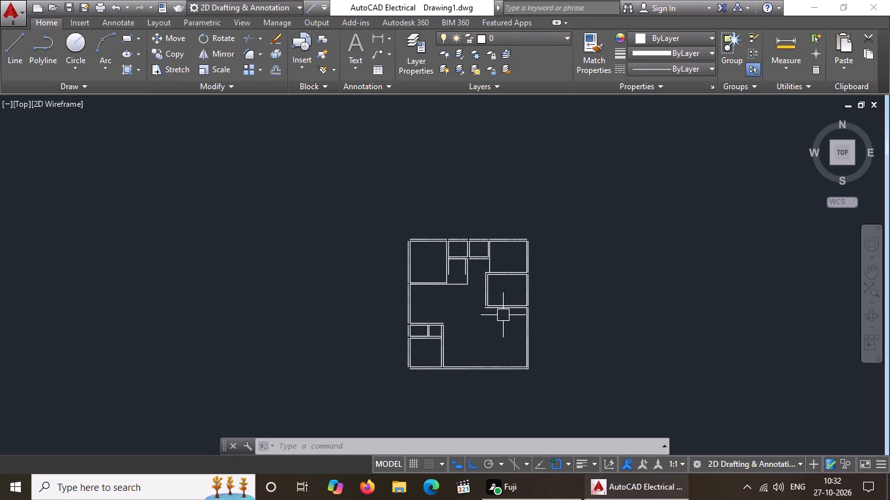
pyautogui.scroll(2, 509, 284)
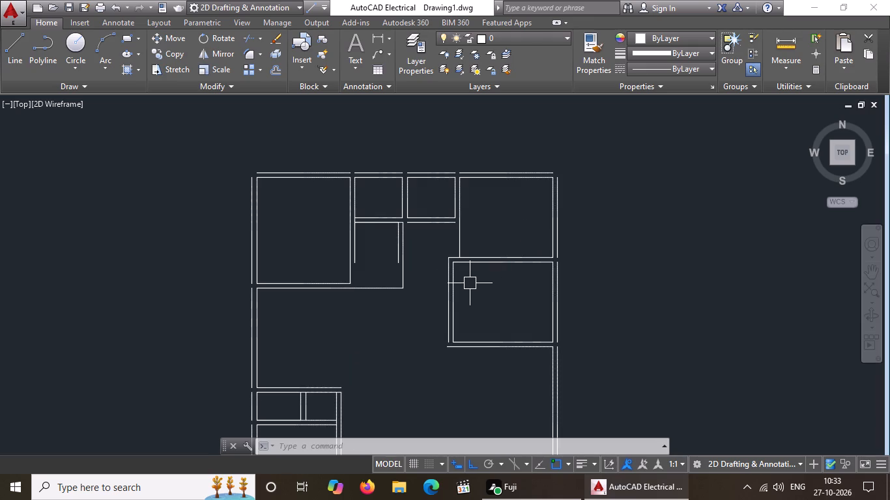
pyautogui.click(433, 245)
pyautogui.click(571, 359)
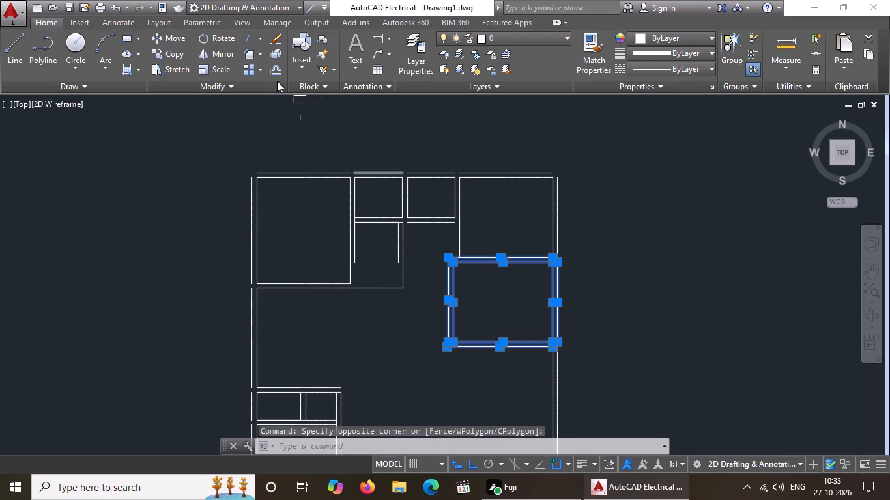
pyautogui.click(177, 38)
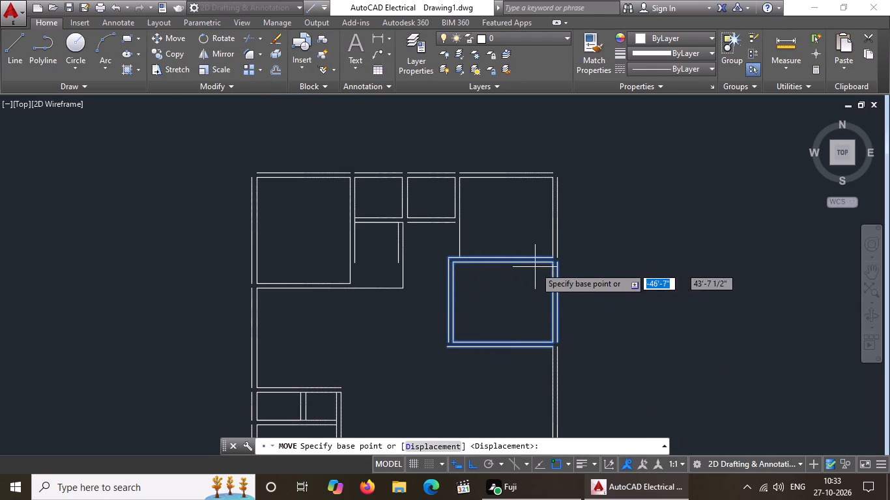
pyautogui.moveTo(551, 257); pyautogui.dragTo(551, 269)
pyautogui.click(529, 316)
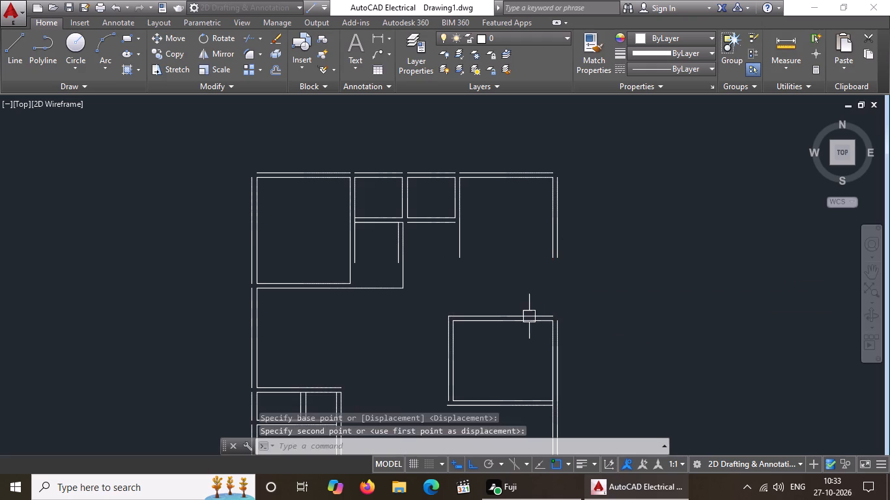
pyautogui.press('Escape')
# Extend the lower line of the top-left room's bottom wall across the plan to the outer right wall line.
pyautogui.write('ex')
pyautogui.press('Escape')
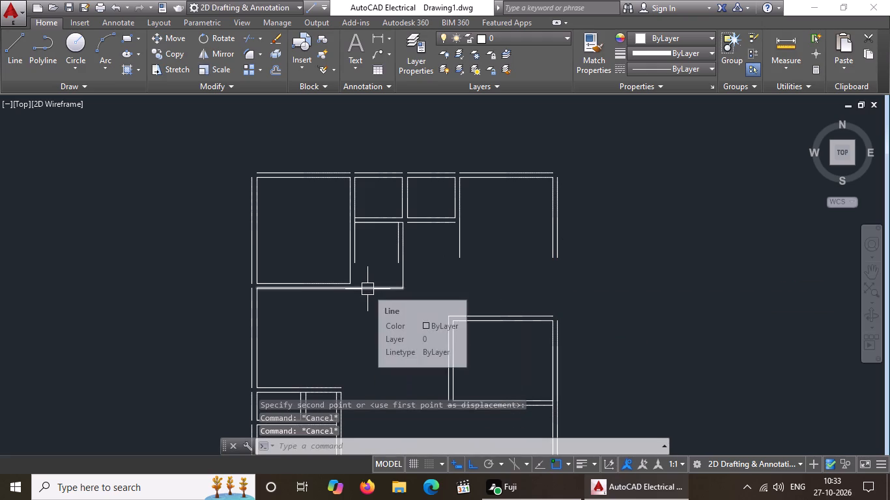
pyautogui.write('ex')
pyautogui.press('space')
pyautogui.press('space')
pyautogui.click(390, 290)
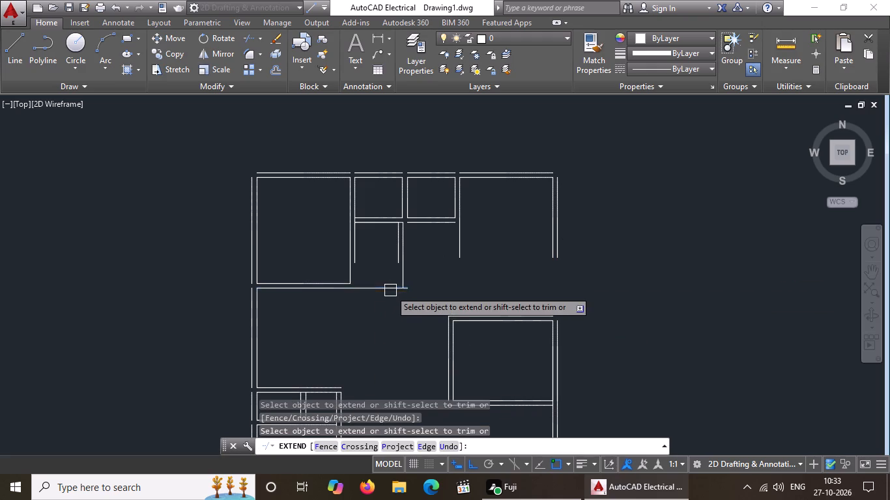
pyautogui.click(384, 290)
pyautogui.click(433, 286)
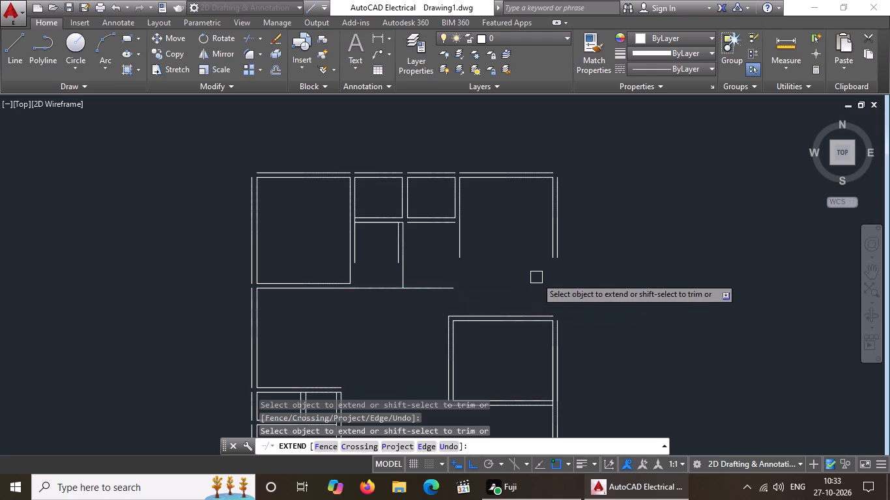
pyautogui.click(436, 291)
pyautogui.click(442, 293)
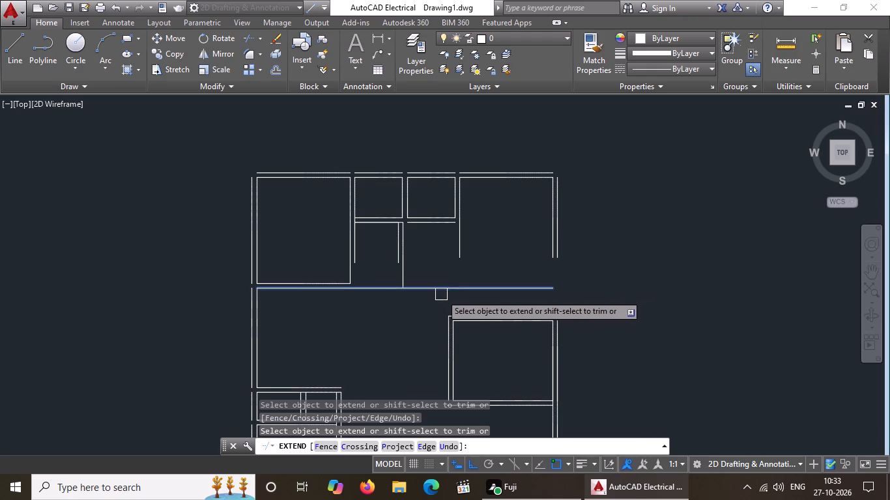
pyautogui.click(440, 290)
pyautogui.click(508, 287)
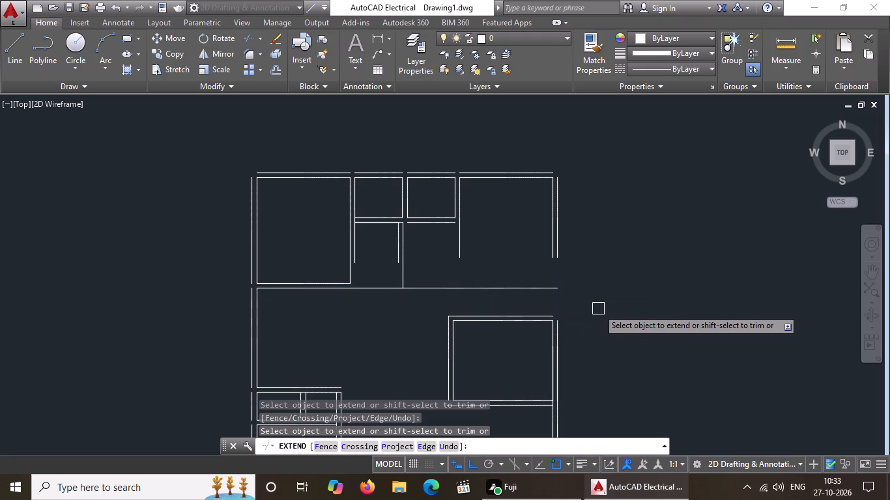
pyautogui.press('Escape')
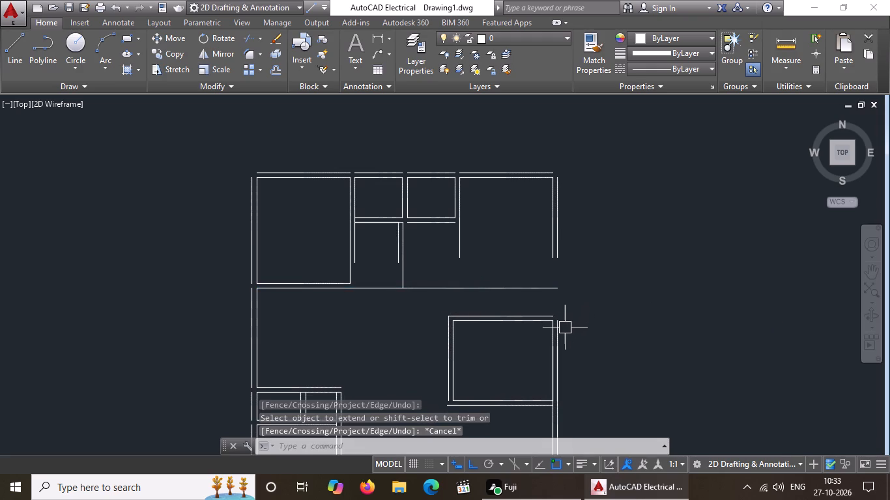
# Extend the top-right room's inner and outer right wall lines down to the long horizontal wall line.
pyautogui.press('Escape')
pyautogui.press('e')
pyautogui.press('x')
pyautogui.press('space')
pyautogui.press('space')
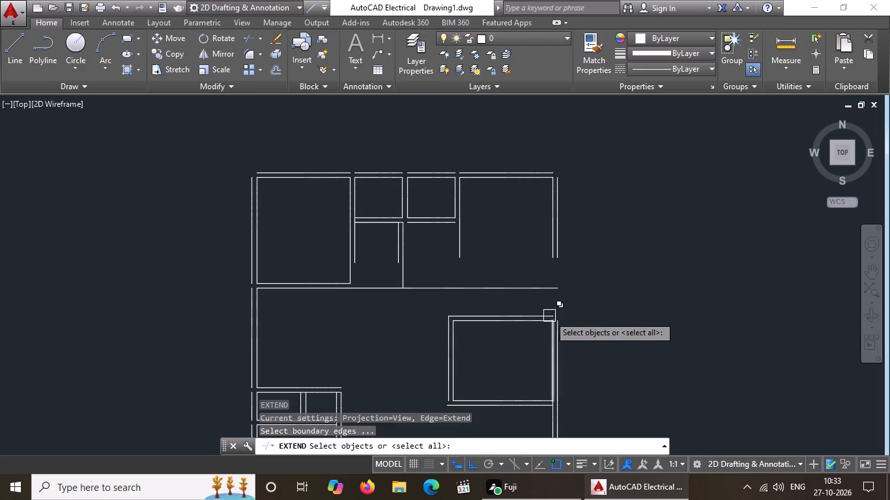
pyautogui.click(551, 223)
pyautogui.click(551, 254)
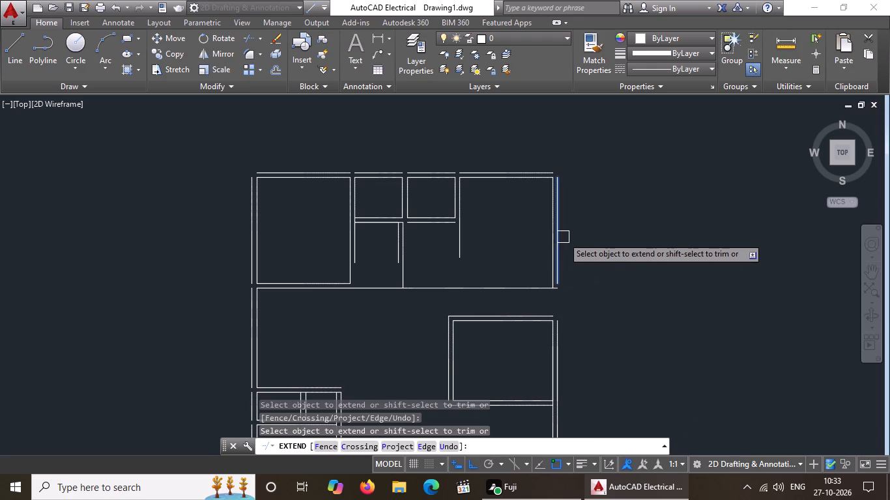
pyautogui.click(557, 251)
pyautogui.click(560, 263)
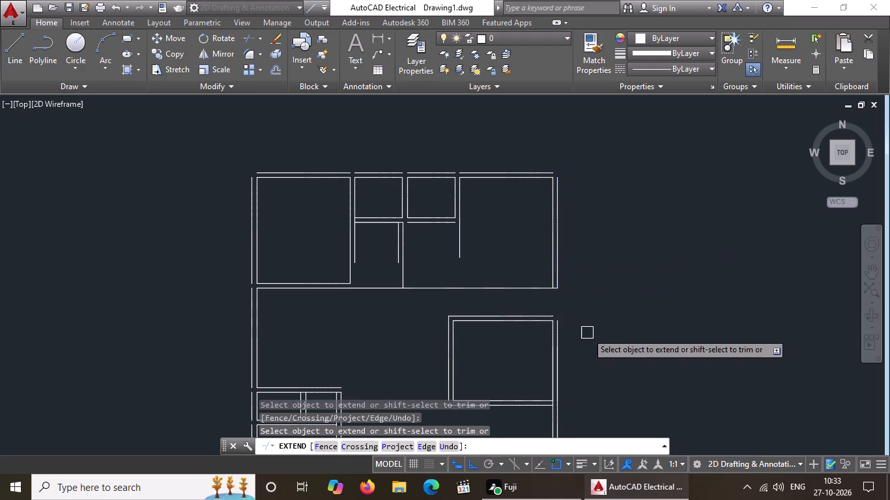
pyautogui.press('Escape')
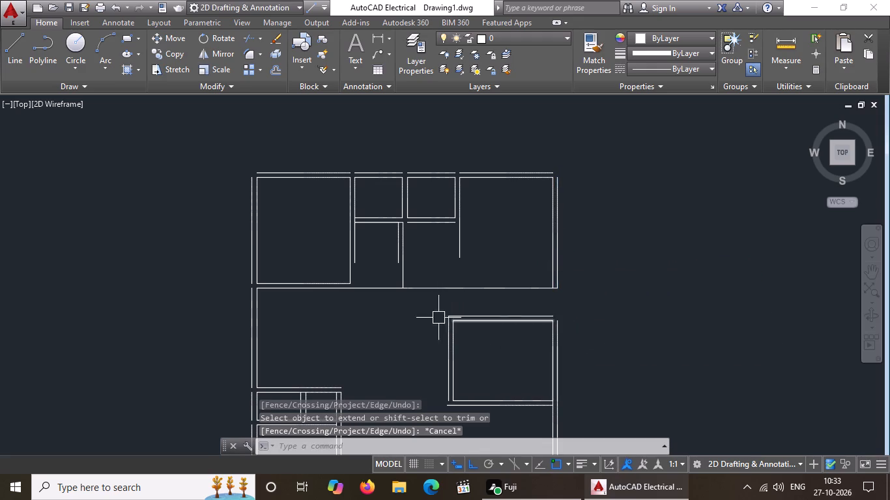
# Move the middle-right room's wall lines straight up so its outer top line meets the long horizontal wall line.
pyautogui.click(414, 301)
pyautogui.click(603, 416)
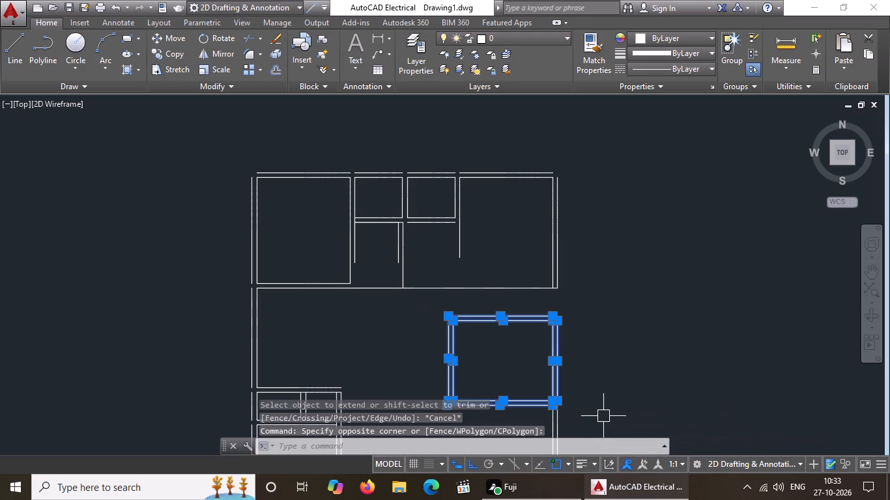
pyautogui.click(176, 35)
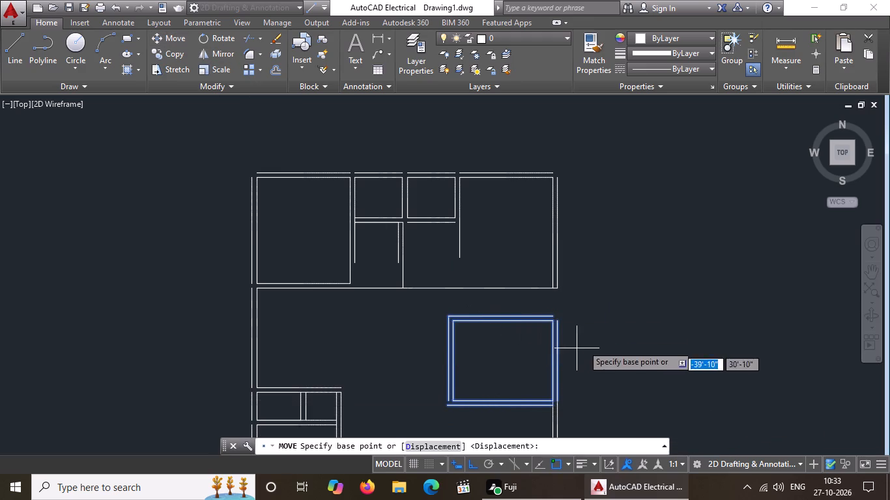
pyautogui.scroll(2, 560, 316)
pyautogui.moveTo(537, 316); pyautogui.dragTo(538, 309)
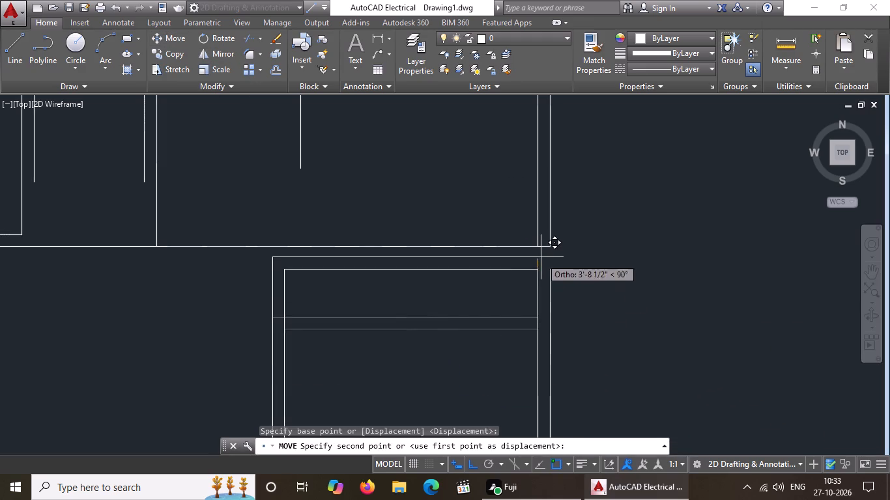
pyautogui.click(537, 243)
pyautogui.scroll(-3, 538, 245)
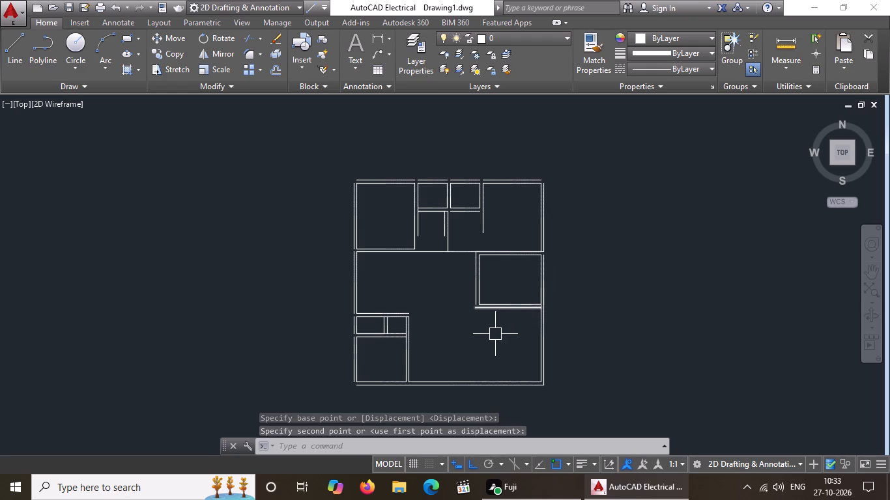
pyautogui.press('Escape')
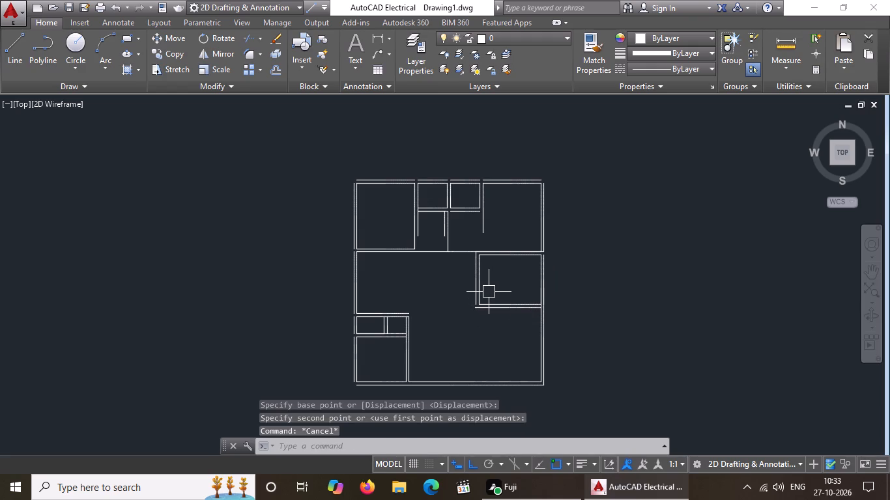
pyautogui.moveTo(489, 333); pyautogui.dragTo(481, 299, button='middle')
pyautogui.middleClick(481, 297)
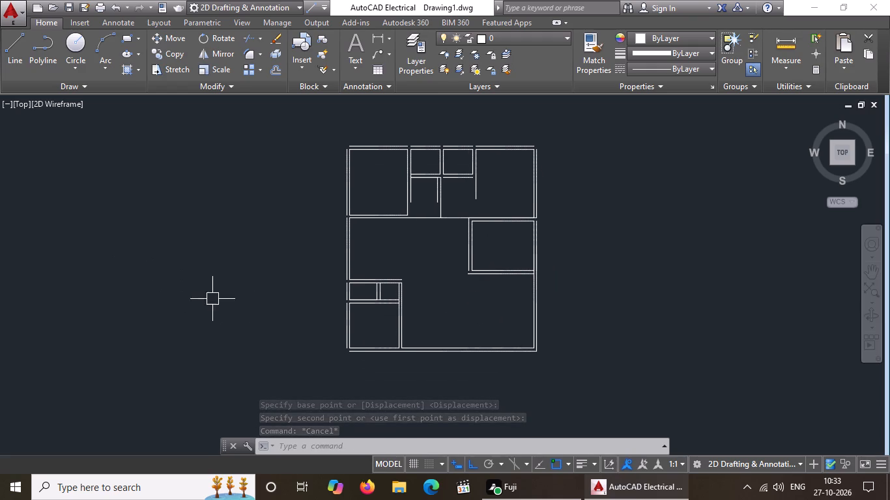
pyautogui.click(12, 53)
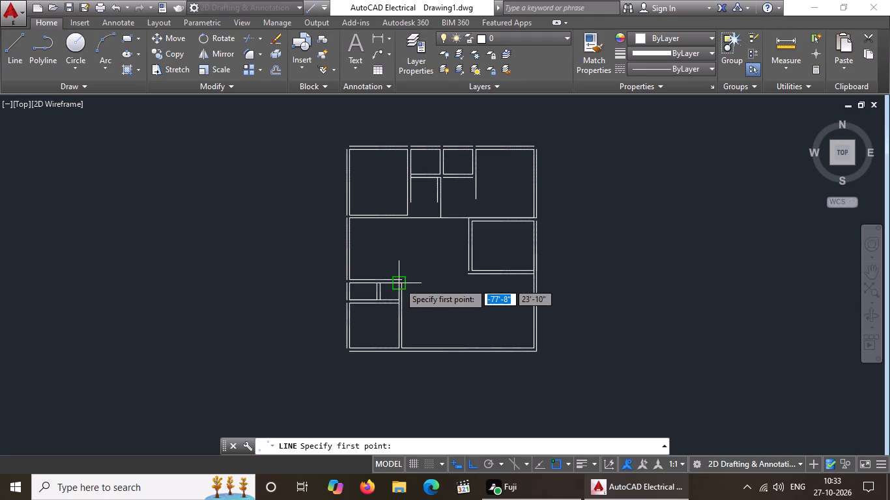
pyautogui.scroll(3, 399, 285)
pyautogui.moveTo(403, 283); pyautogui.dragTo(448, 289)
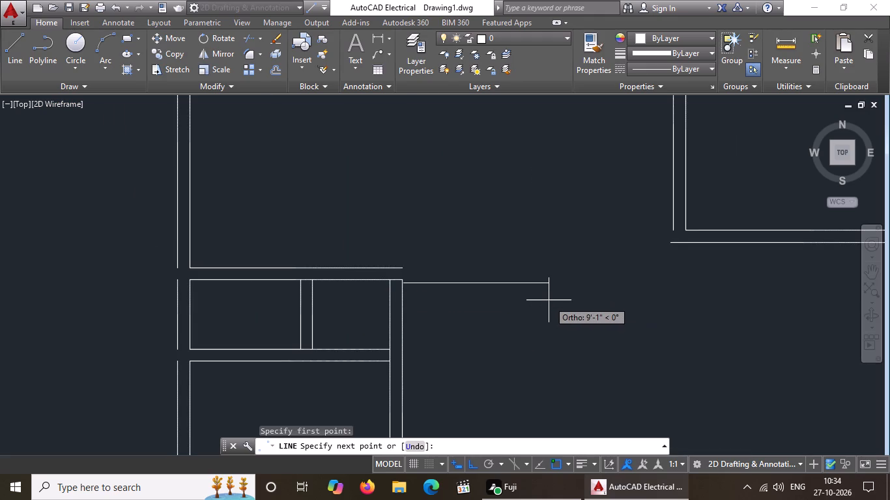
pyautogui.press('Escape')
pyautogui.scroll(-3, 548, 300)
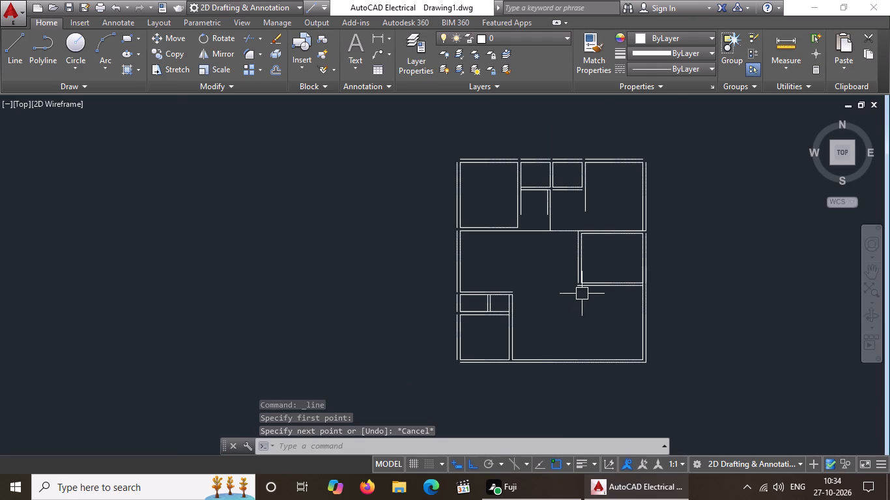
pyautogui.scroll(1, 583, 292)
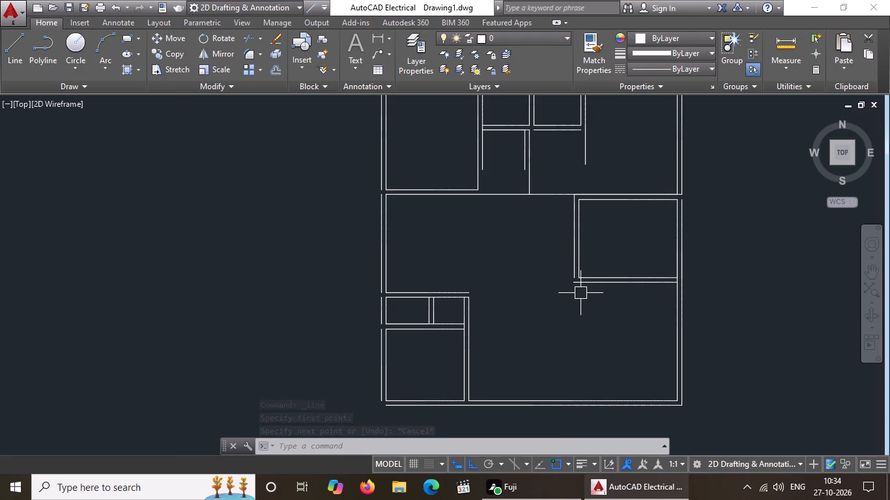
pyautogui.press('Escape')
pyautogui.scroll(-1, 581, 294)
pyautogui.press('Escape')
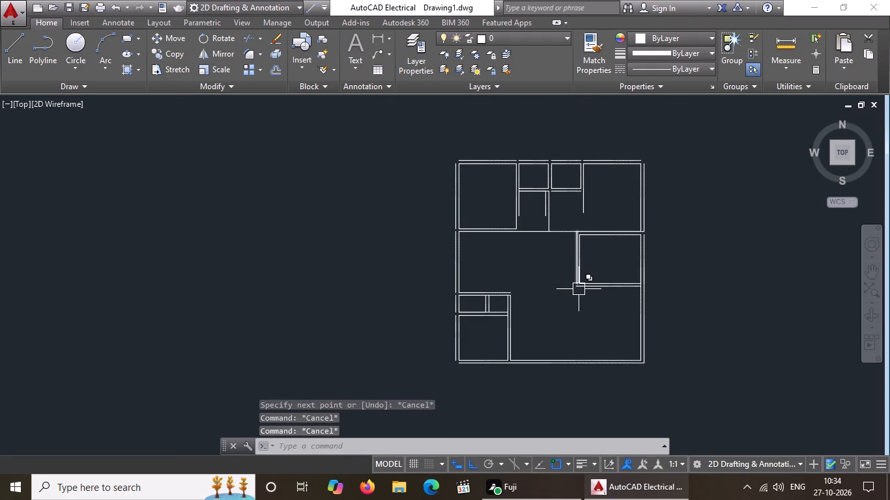
# Extend the lower line of the middle-right room's bottom wall across the plan to the inner left wall line.
pyautogui.write('ex')
pyautogui.press('space')
pyautogui.press('space')
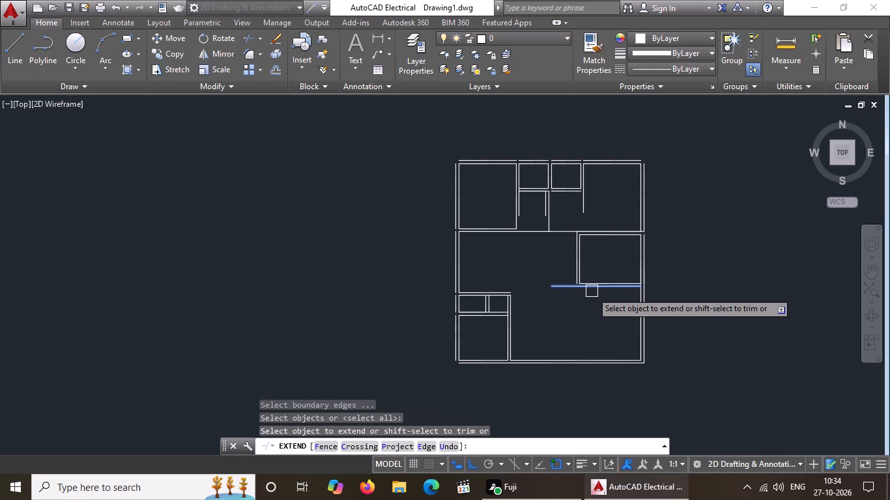
pyautogui.click(593, 288)
pyautogui.click(564, 285)
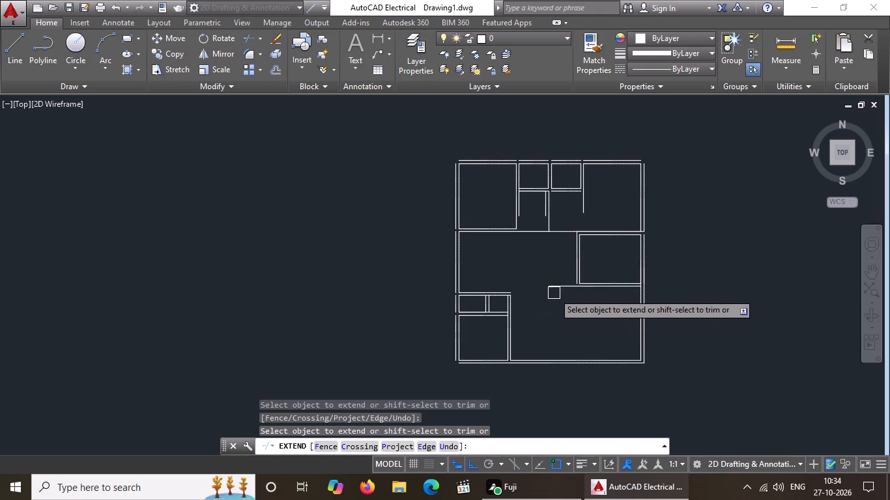
pyautogui.click(554, 287)
pyautogui.click(558, 284)
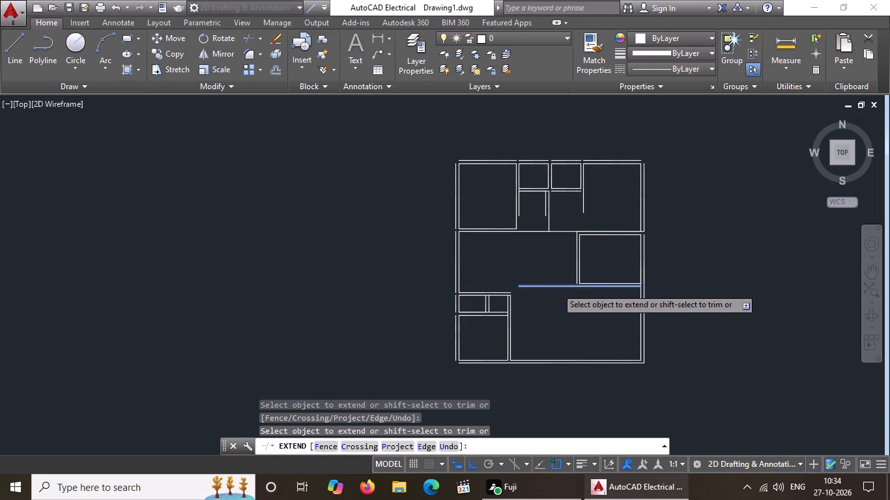
pyautogui.click(556, 288)
pyautogui.click(530, 291)
pyautogui.click(538, 287)
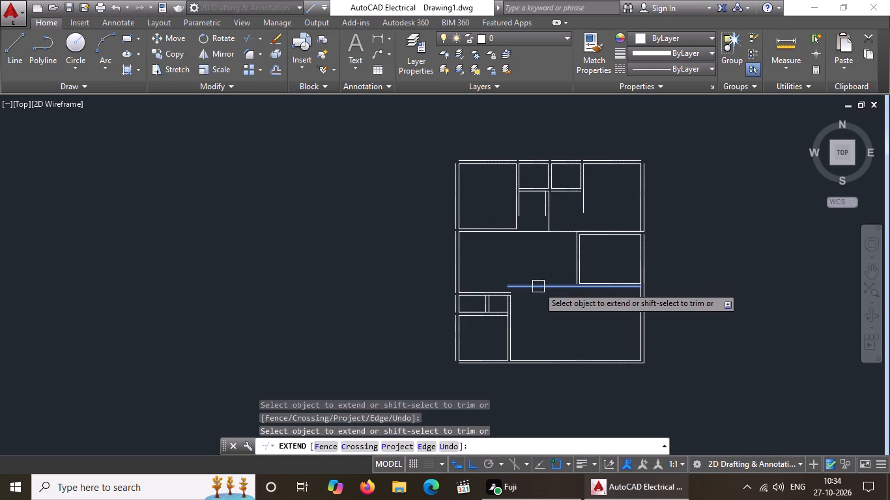
pyautogui.click(535, 286)
pyautogui.click(527, 288)
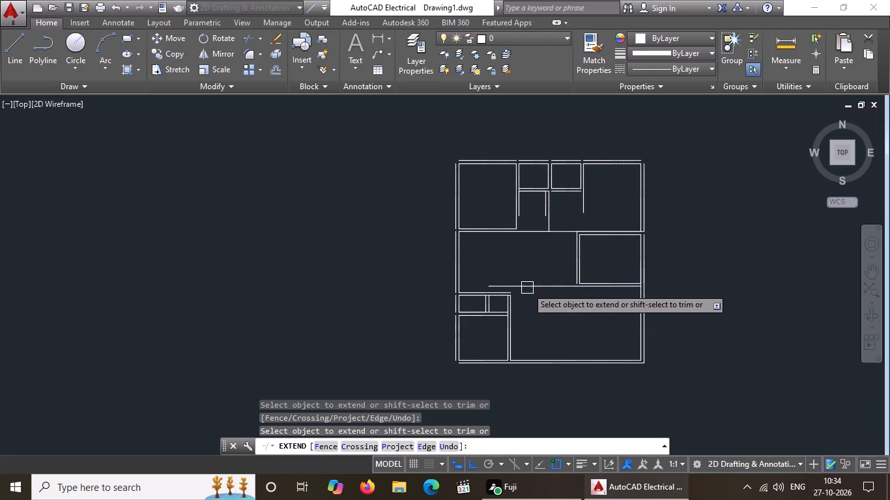
pyautogui.click(521, 288)
pyautogui.click(498, 286)
# Extend the upper line of the middle-right room's bottom wall across the plan to the inner left wall line.
pyautogui.scroll(1, 600, 280)
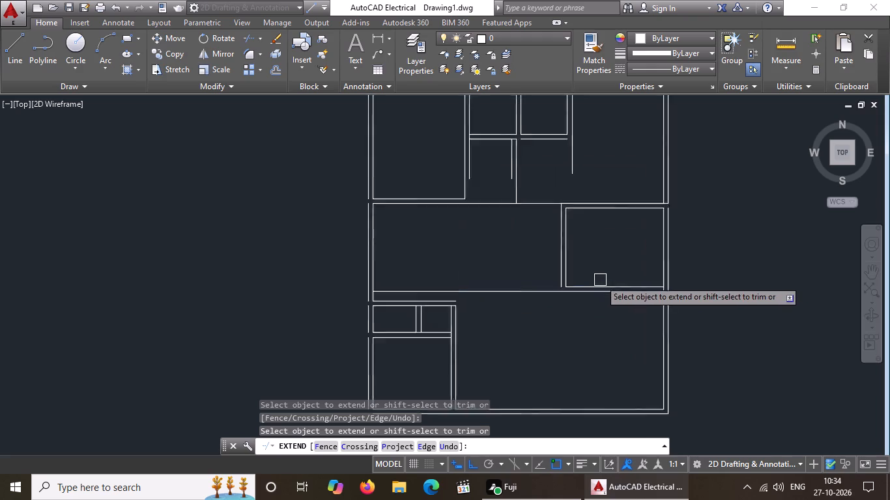
pyautogui.scroll(2, 600, 280)
pyautogui.click(543, 296)
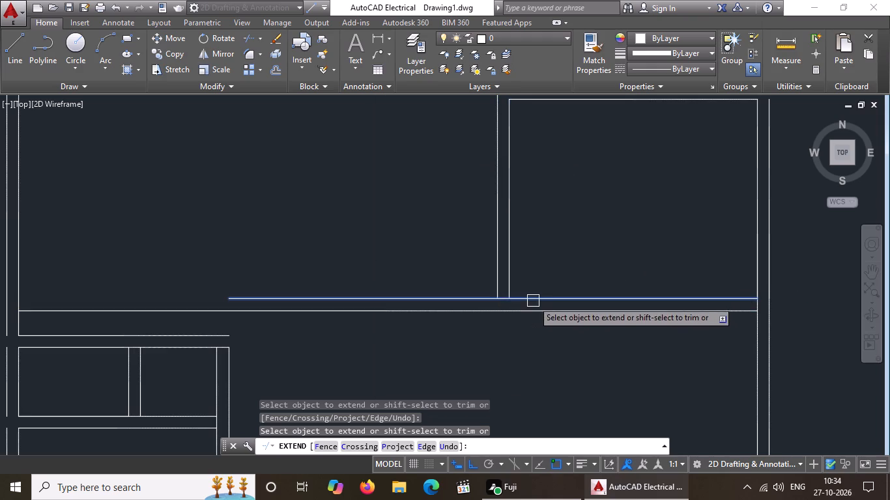
pyautogui.click(534, 299)
pyautogui.click(283, 299)
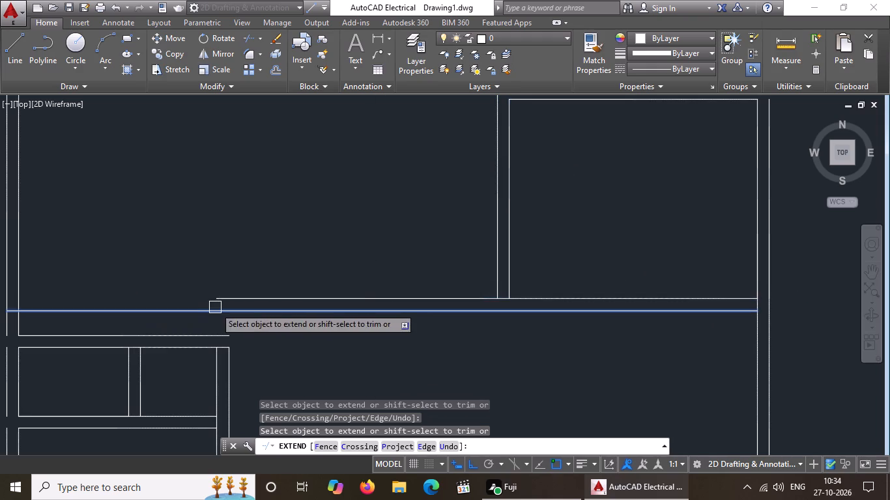
pyautogui.click(233, 294)
pyautogui.click(191, 301)
pyautogui.click(161, 299)
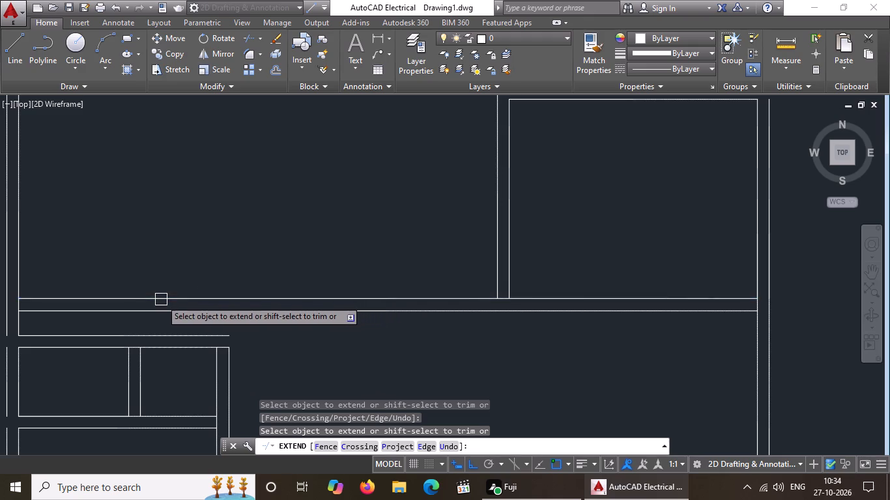
pyautogui.scroll(-2, 199, 286)
pyautogui.press('Escape')
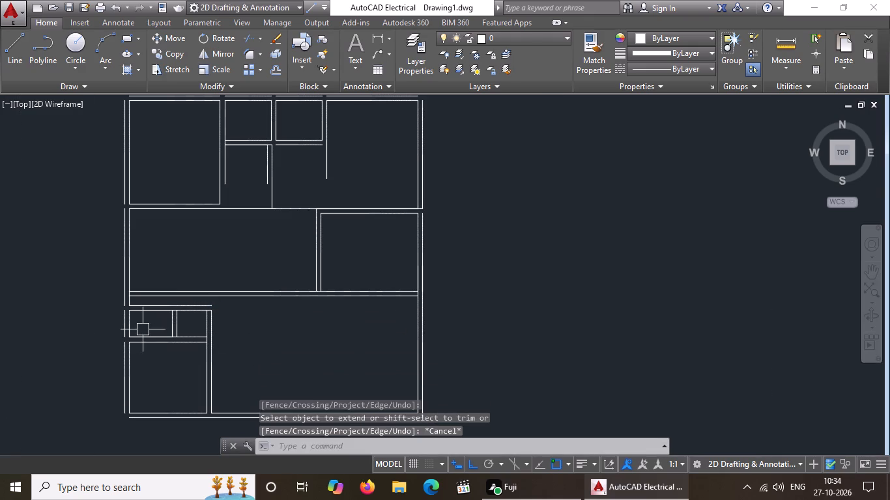
# Erase both lines of the old top wall above the two small lower-left rooms.
pyautogui.scroll(3, 143, 327)
pyautogui.click(156, 268)
pyautogui.press('Delete')
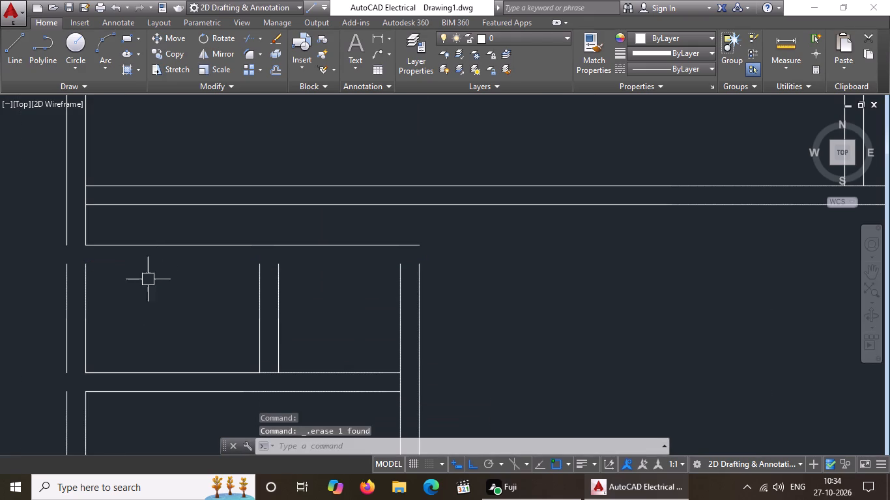
pyautogui.click(161, 240)
pyautogui.press('Delete')
# Extend the two small lower-left rooms' left, partition and right wall lines up to close against the long horizontal wall above.
pyautogui.press('e')
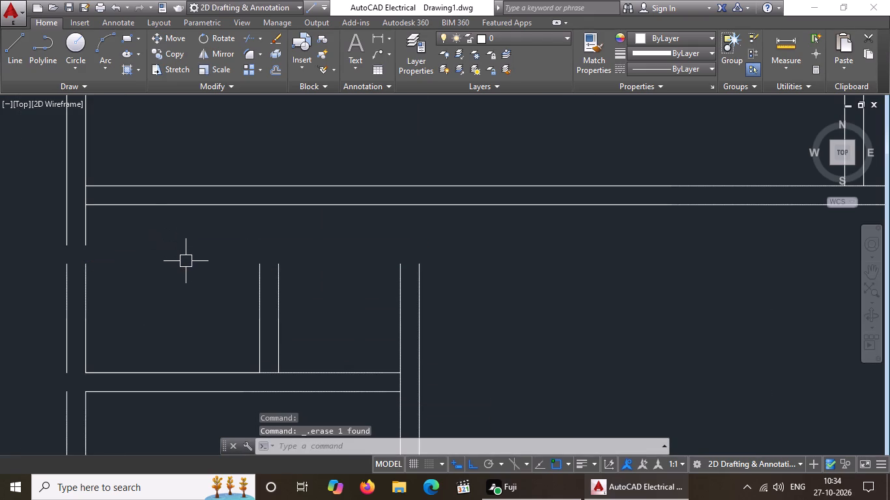
pyautogui.press('x')
pyautogui.press('Return')
pyautogui.press('Return')
pyautogui.click(81, 285)
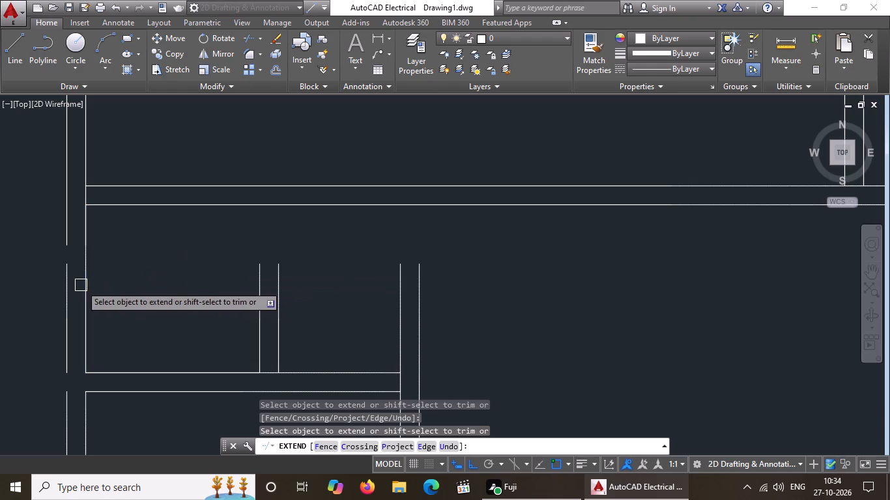
pyautogui.click(65, 274)
pyautogui.click(255, 279)
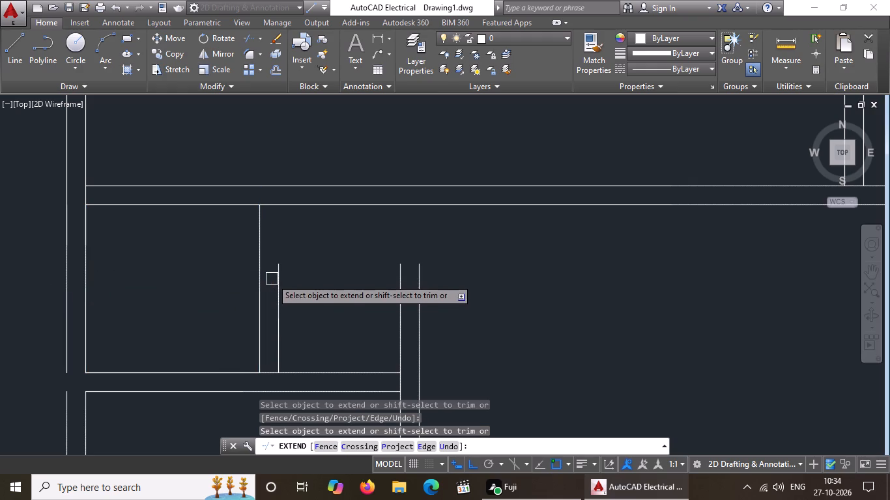
pyautogui.moveTo(278, 273); pyautogui.dragTo(296, 272)
pyautogui.click(406, 277)
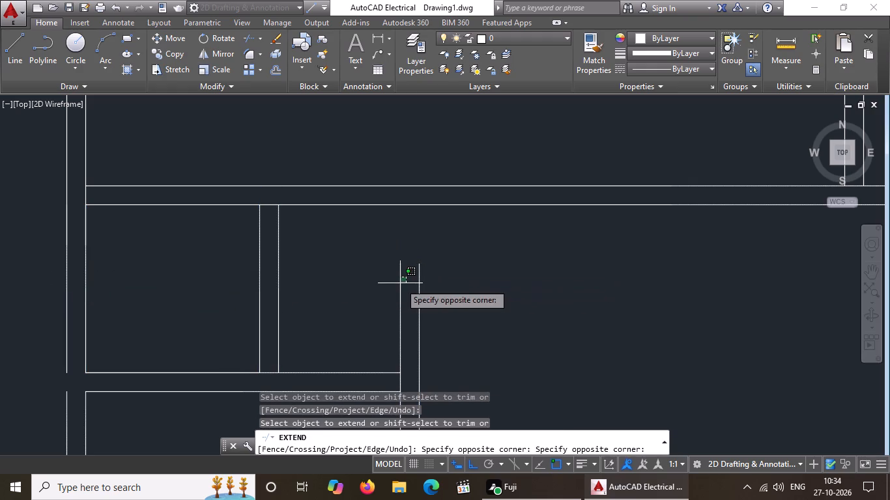
pyautogui.click(400, 283)
pyautogui.click(397, 273)
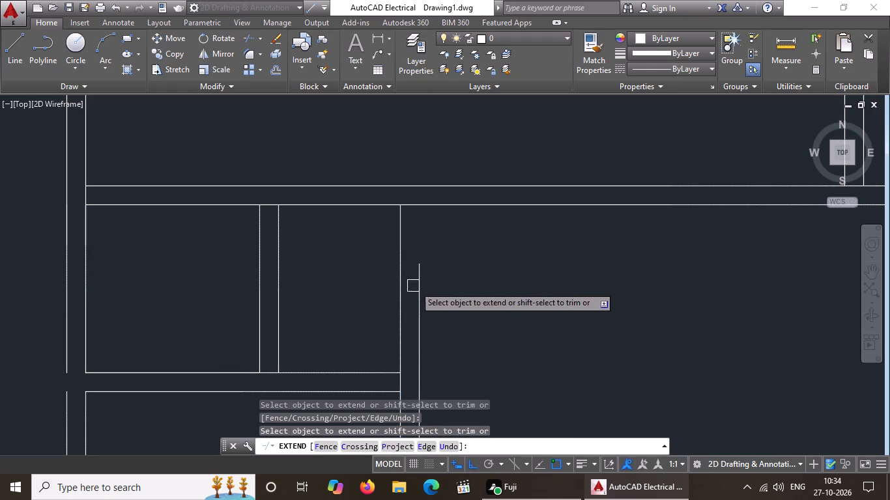
pyautogui.click(417, 288)
pyautogui.scroll(-5, 422, 281)
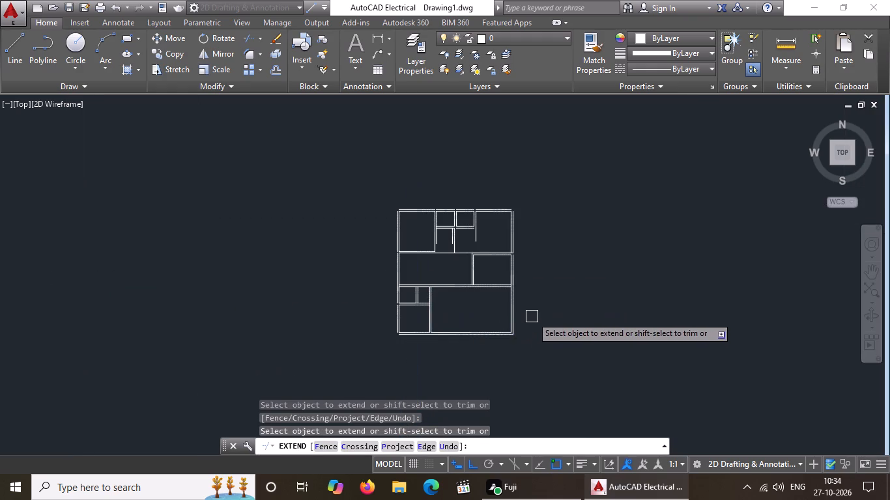
pyautogui.press('Escape')
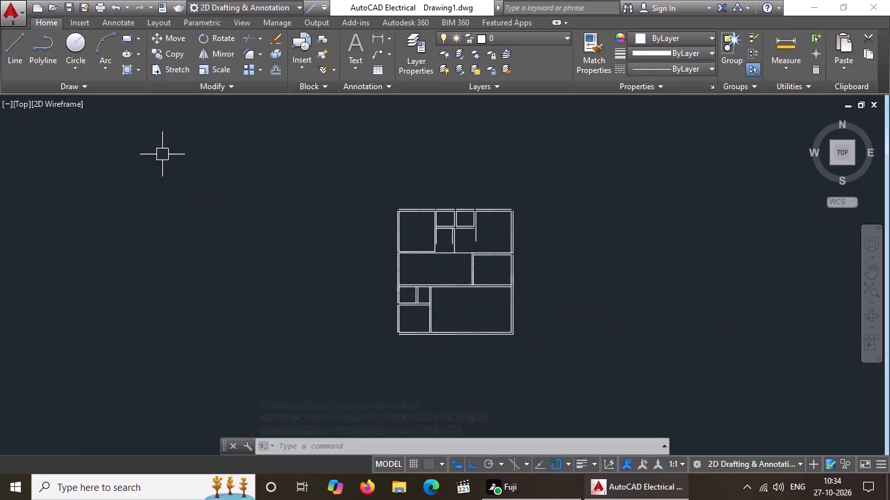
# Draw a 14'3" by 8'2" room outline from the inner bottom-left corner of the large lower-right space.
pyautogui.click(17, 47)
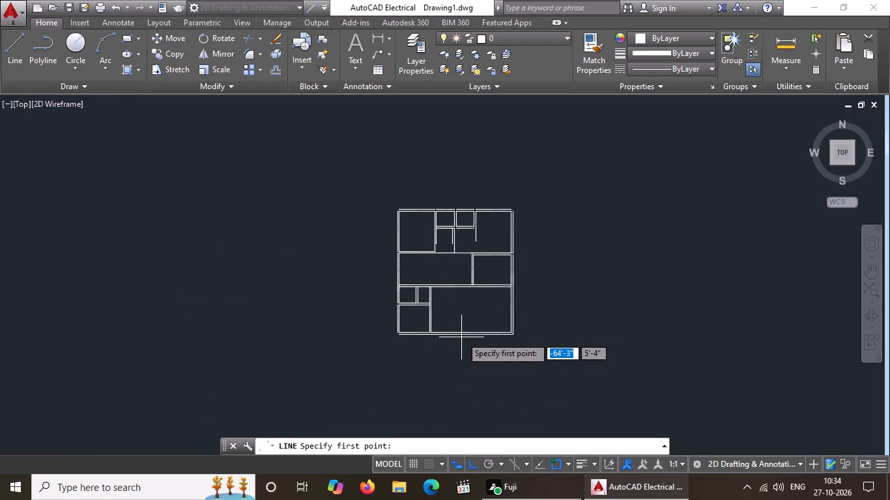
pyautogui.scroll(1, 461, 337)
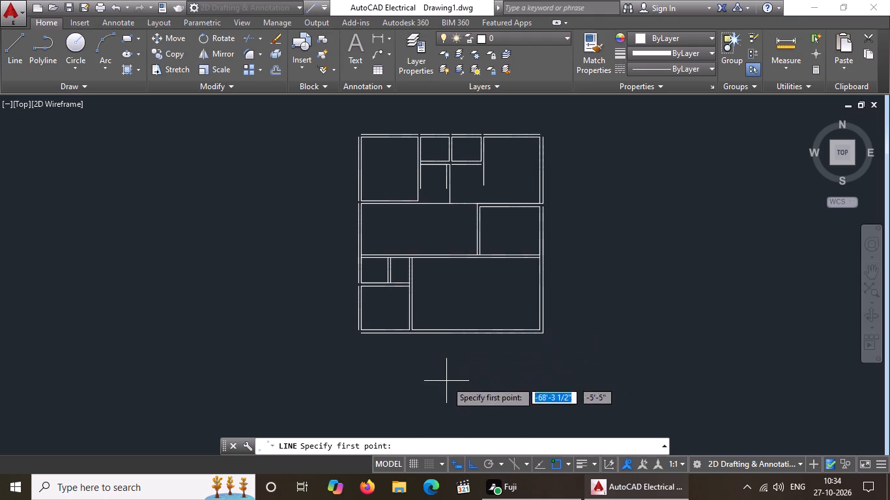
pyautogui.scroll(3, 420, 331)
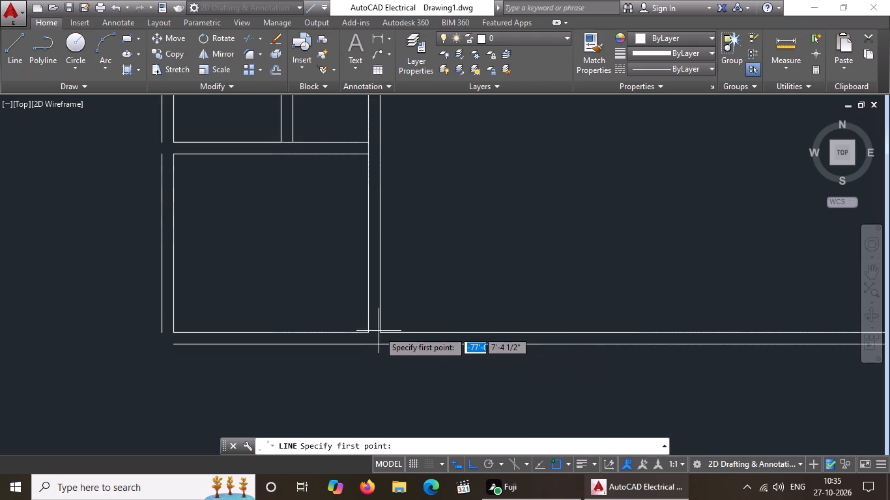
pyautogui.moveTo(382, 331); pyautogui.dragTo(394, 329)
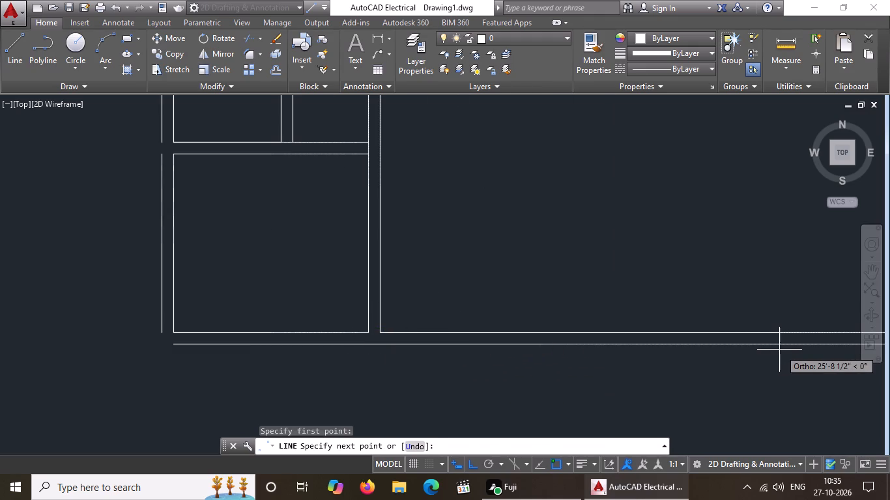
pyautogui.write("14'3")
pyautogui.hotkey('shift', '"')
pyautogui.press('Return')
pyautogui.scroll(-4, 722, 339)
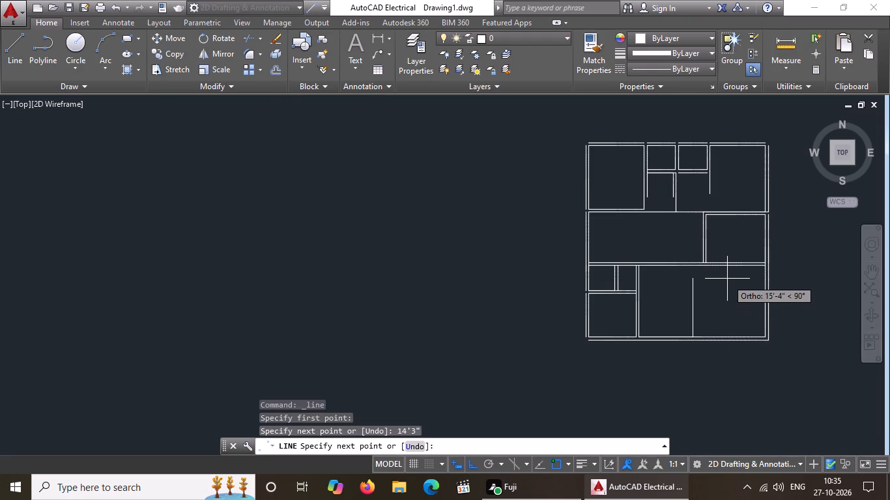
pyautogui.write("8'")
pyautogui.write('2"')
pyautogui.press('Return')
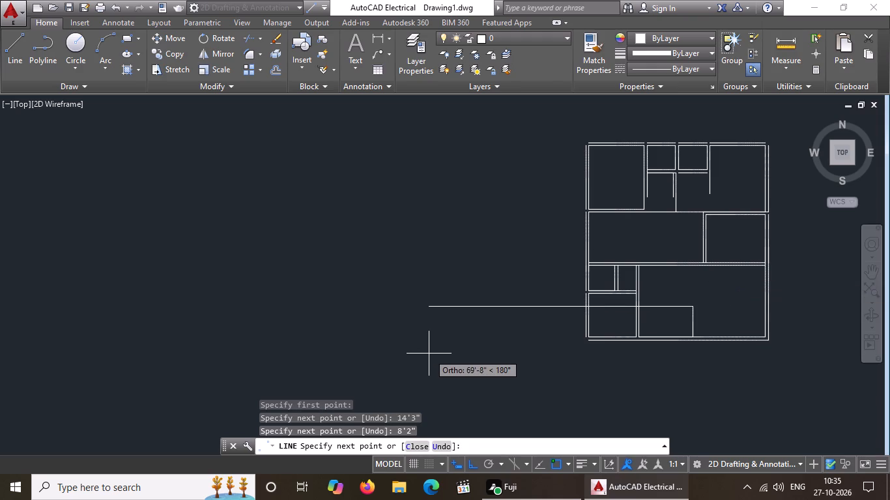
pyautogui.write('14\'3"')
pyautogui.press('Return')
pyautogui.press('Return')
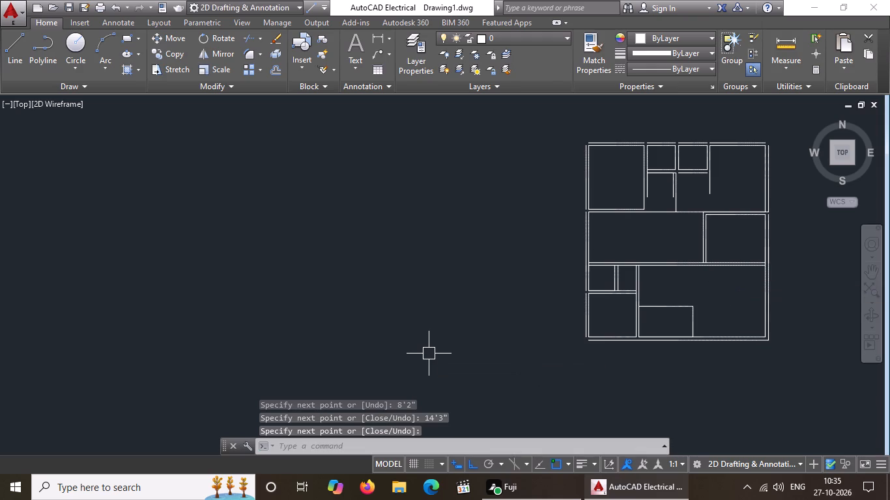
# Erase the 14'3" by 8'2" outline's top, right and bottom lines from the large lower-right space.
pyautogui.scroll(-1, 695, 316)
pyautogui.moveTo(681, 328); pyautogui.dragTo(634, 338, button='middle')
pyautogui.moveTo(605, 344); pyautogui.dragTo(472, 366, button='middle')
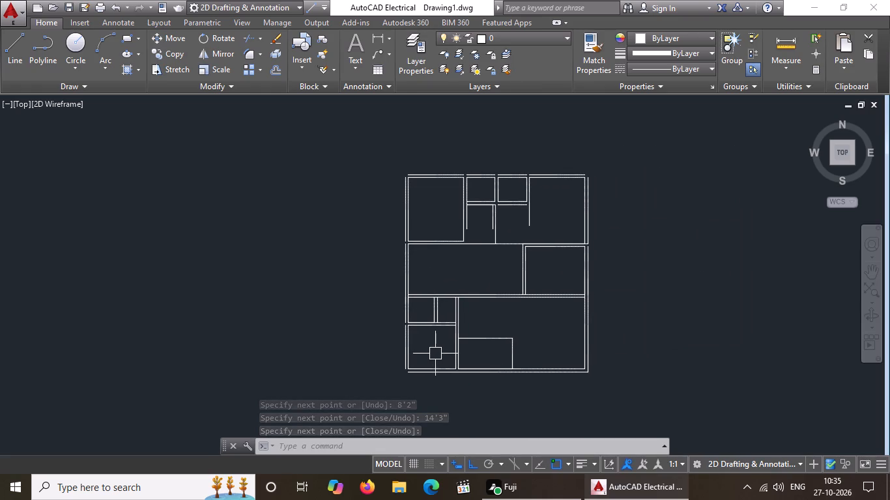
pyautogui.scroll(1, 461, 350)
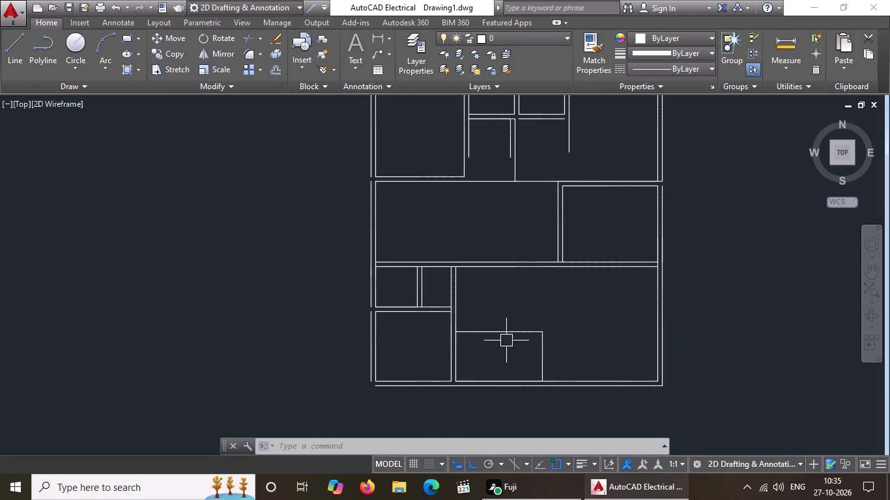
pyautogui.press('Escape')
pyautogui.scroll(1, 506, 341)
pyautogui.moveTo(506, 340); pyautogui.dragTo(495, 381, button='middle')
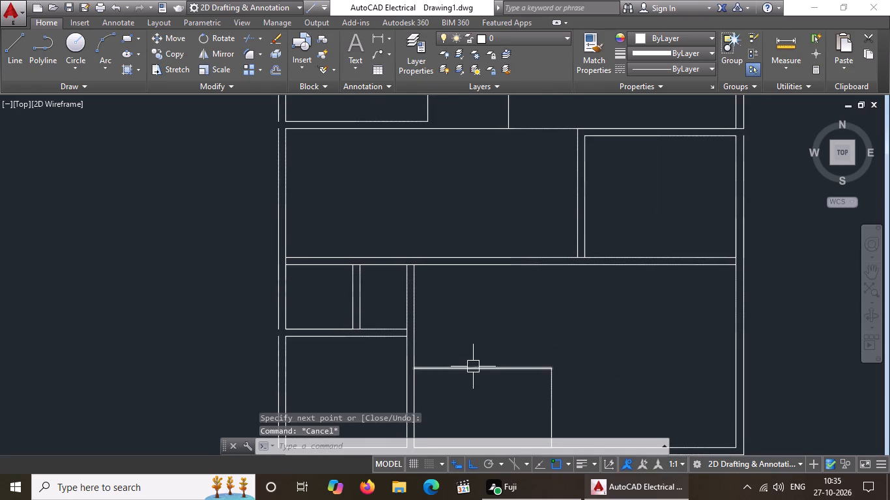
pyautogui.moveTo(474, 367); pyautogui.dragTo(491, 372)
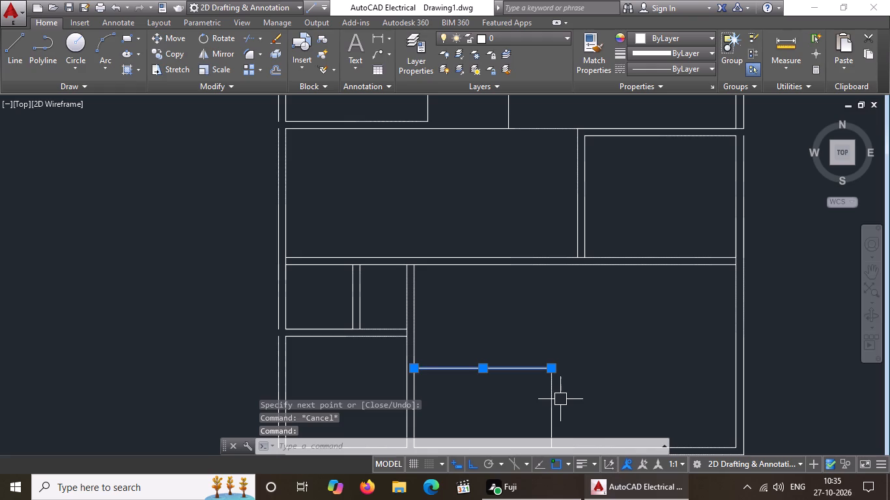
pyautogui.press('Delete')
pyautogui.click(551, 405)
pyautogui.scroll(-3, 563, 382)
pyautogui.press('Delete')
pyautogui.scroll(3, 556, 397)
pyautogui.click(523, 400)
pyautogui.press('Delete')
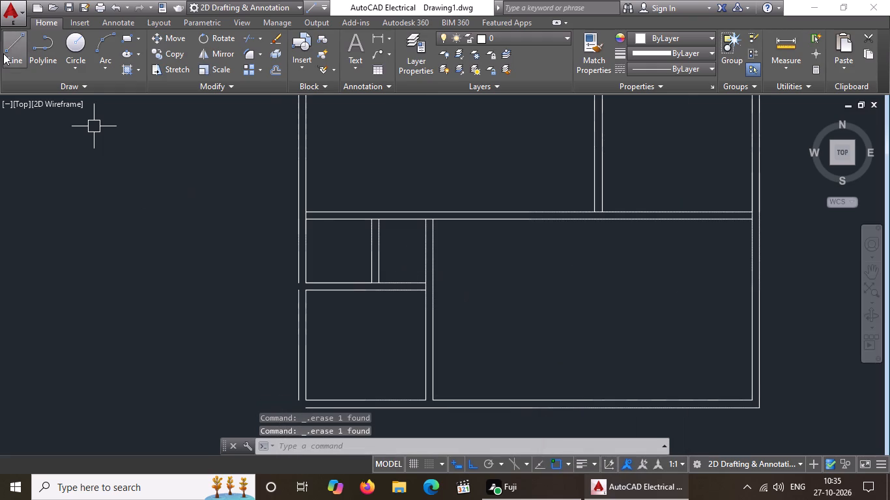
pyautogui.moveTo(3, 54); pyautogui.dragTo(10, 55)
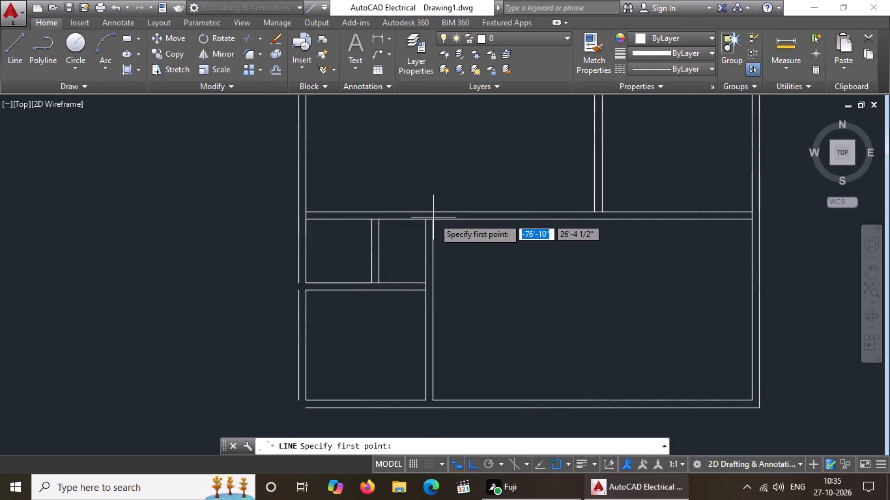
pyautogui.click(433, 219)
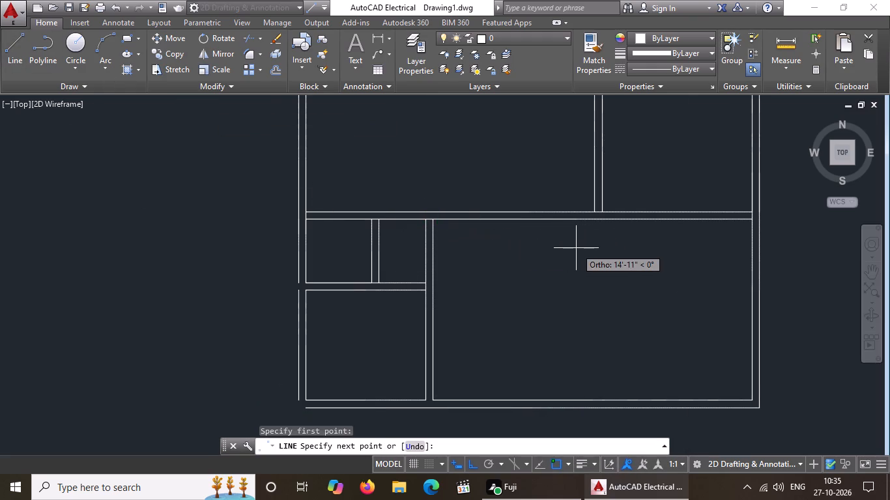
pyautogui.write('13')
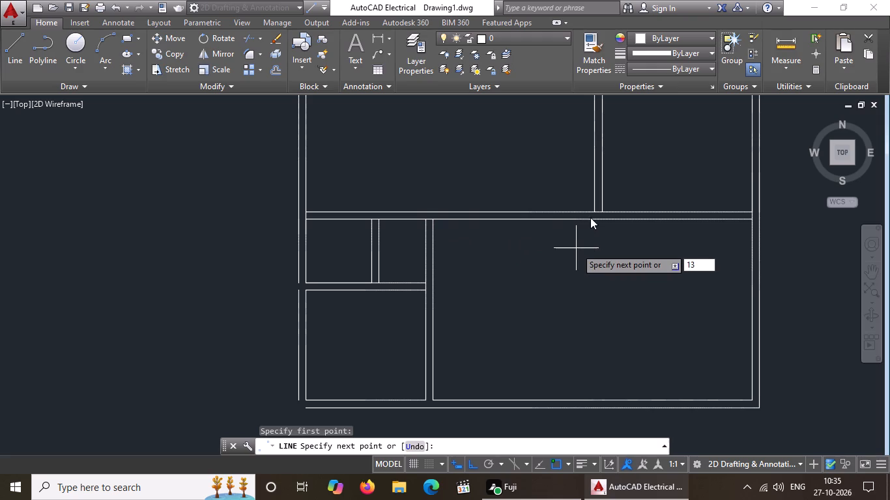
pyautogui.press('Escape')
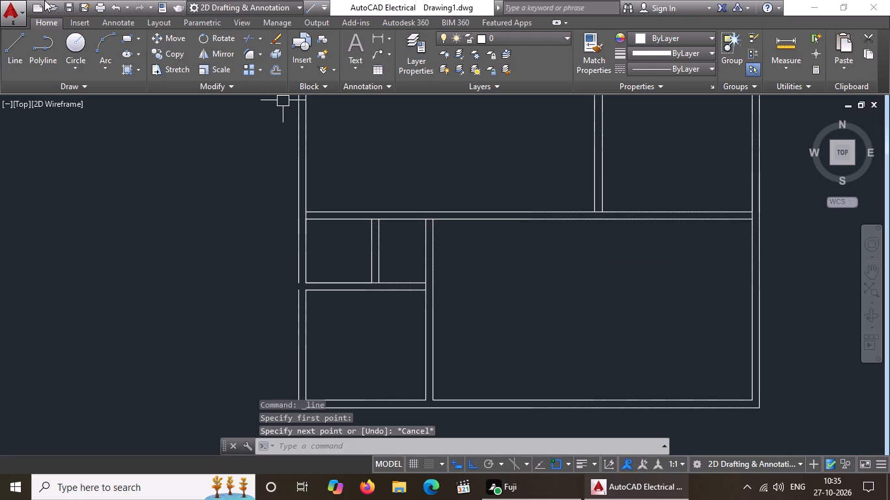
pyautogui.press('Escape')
# Extend both lines of the upper-right room's left wall down to the lower line of the long horizontal wall.
pyautogui.press('e')
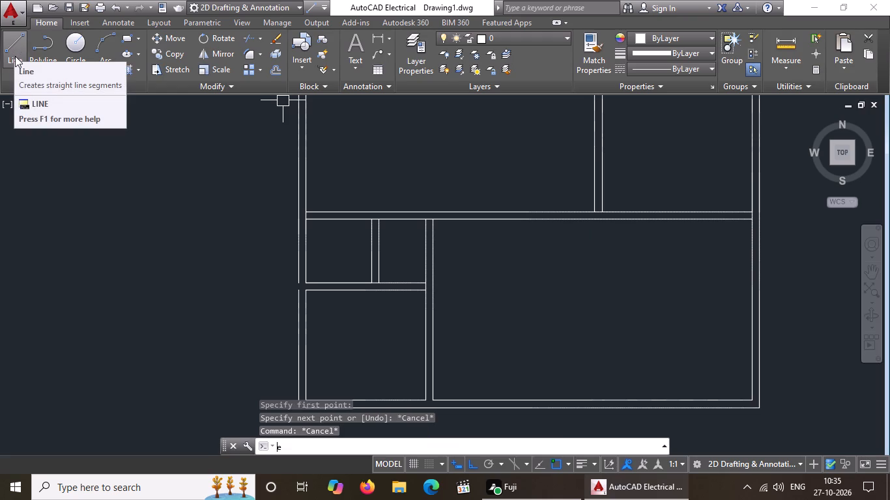
pyautogui.press('x')
pyautogui.press('space')
pyautogui.press('space')
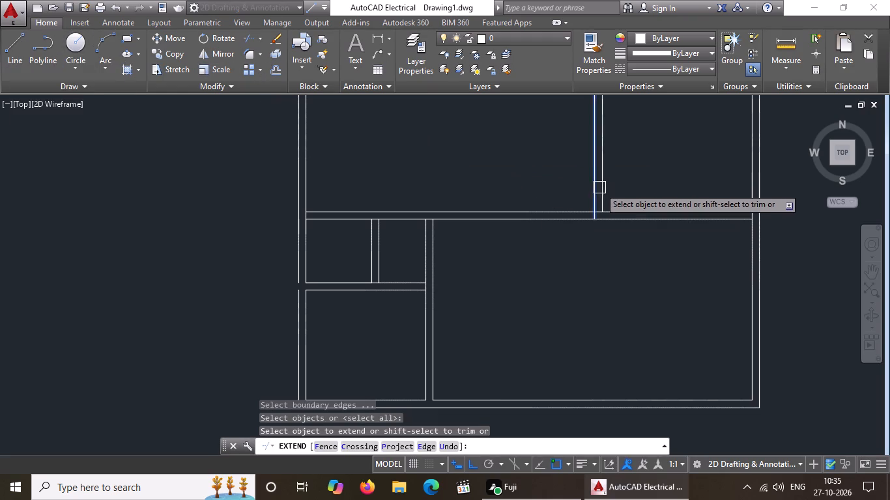
pyautogui.click(592, 191)
pyautogui.click(604, 198)
pyautogui.press('Escape')
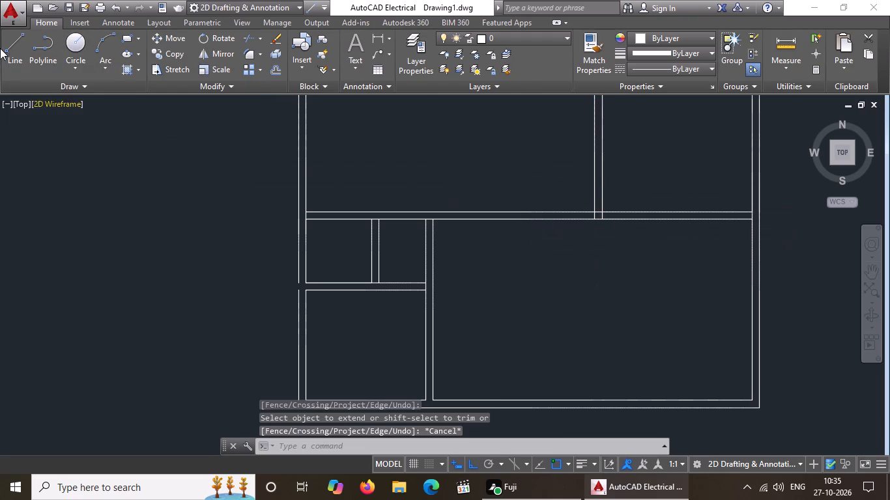
# Draw a line 7'3" down from the extended wall's left line, then horizontally across to the small rooms' right wall.
pyautogui.click(12, 46)
pyautogui.scroll(2, 605, 223)
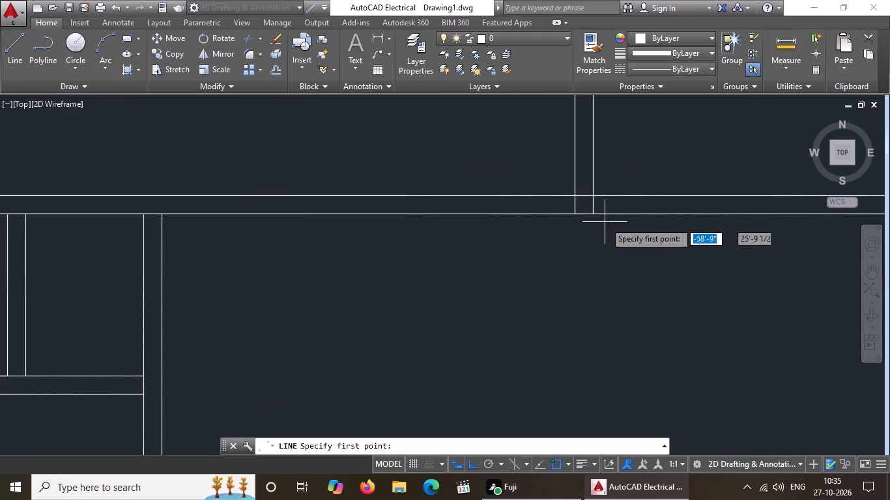
pyautogui.moveTo(573, 212); pyautogui.dragTo(547, 355)
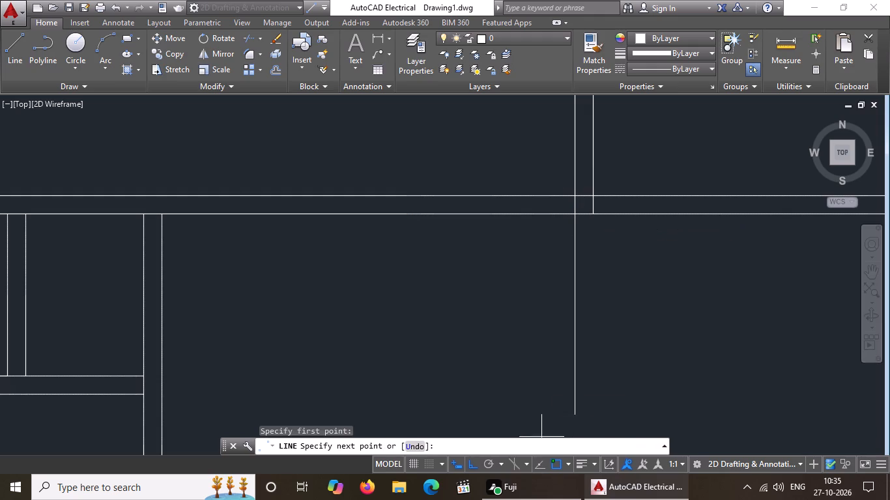
pyautogui.scroll(-2, 577, 361)
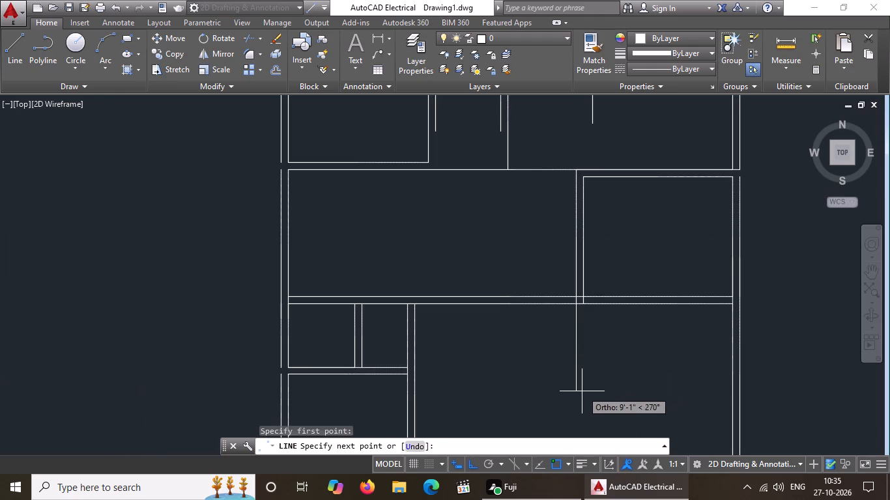
pyautogui.write('7\'3"')
pyautogui.press('Return')
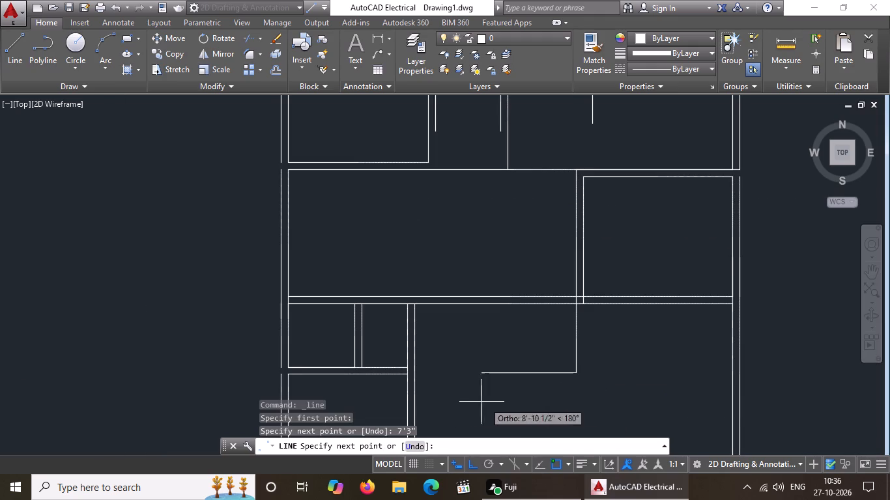
pyautogui.scroll(2, 399, 365)
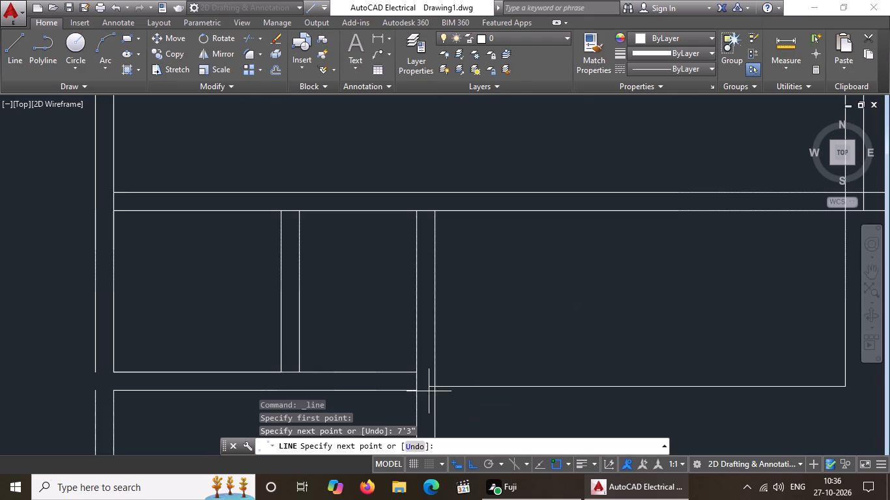
pyautogui.click(429, 386)
pyautogui.press('Escape')
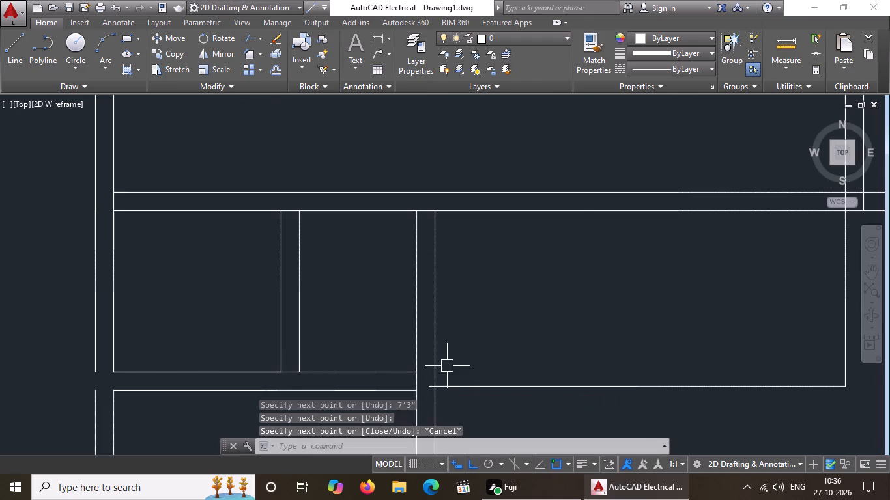
pyautogui.scroll(-3, 447, 365)
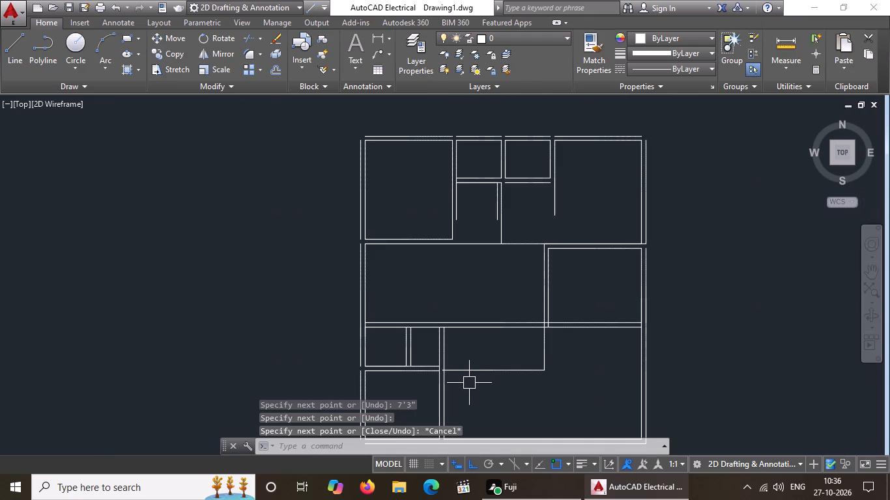
pyautogui.press('Escape')
# Extend both lines of the wall beneath the two small lower-left rooms across to the new 7'3" vertical line.
pyautogui.write('ex')
pyautogui.press('space')
pyautogui.press('space')
pyautogui.scroll(2, 435, 376)
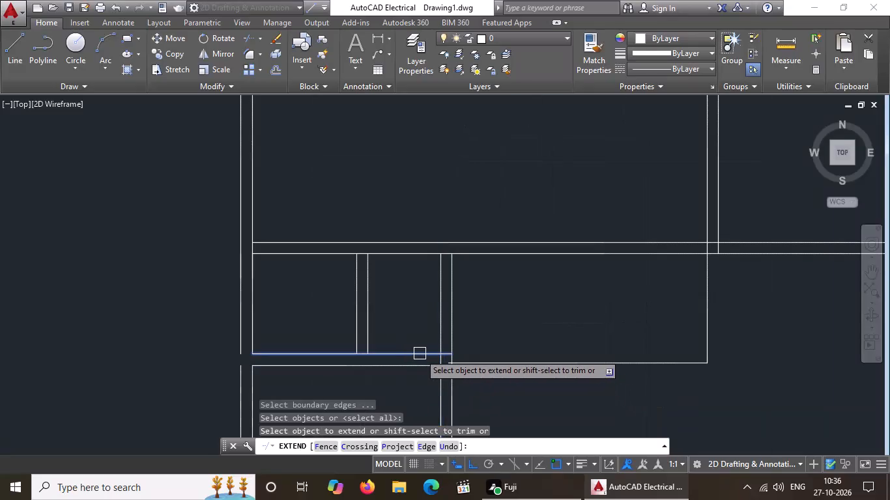
pyautogui.click(420, 354)
pyautogui.click(427, 355)
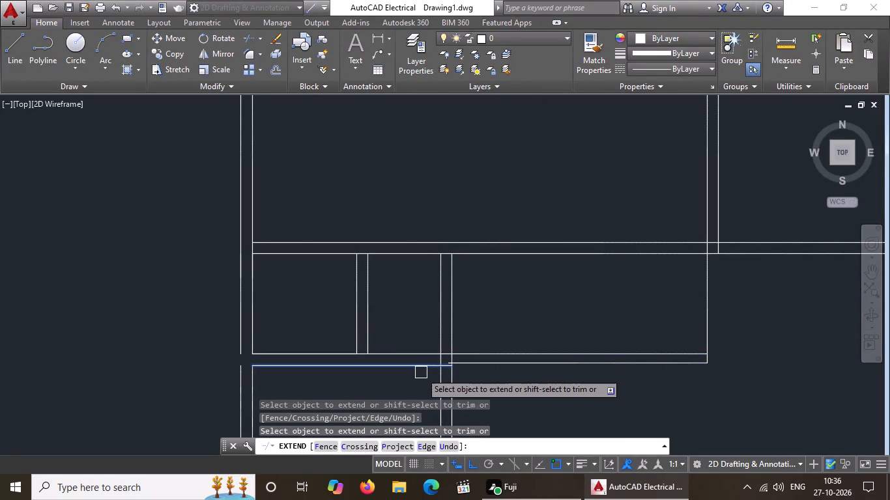
pyautogui.click(427, 365)
pyautogui.click(423, 366)
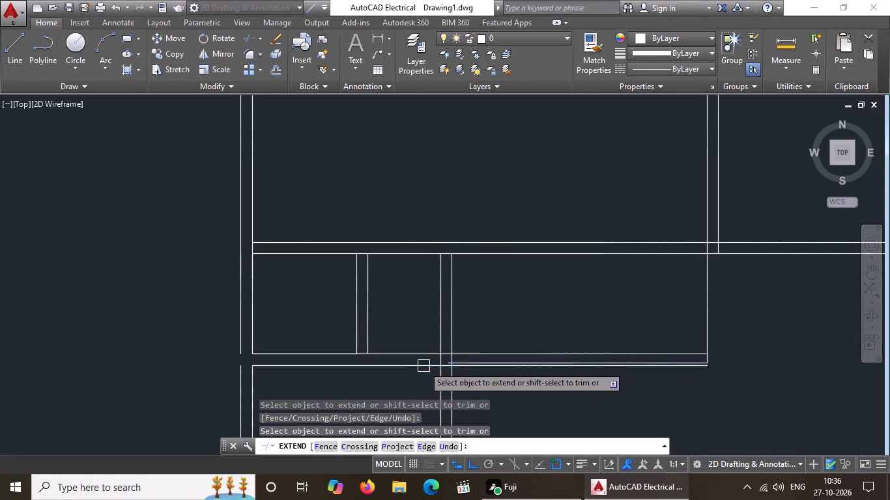
pyautogui.press('Escape')
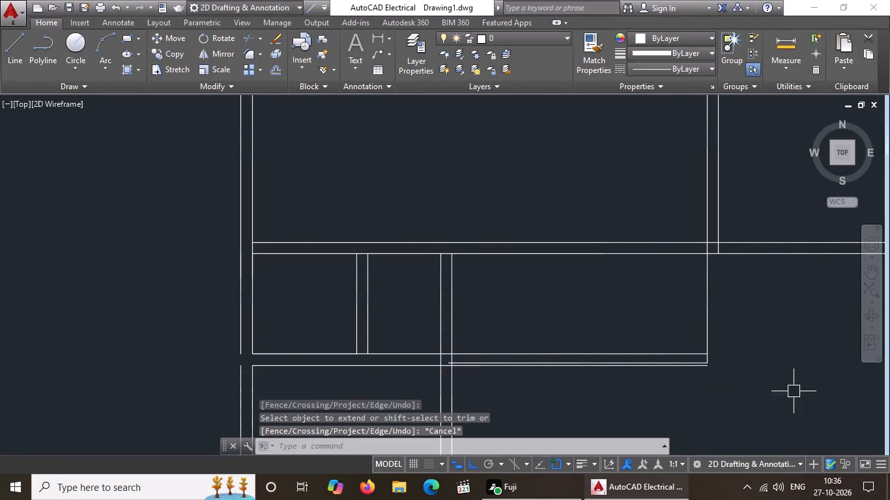
# Erase the freshly drawn horizontal line lying between the two extended wall lines.
pyautogui.scroll(3, 756, 402)
pyautogui.click(521, 239)
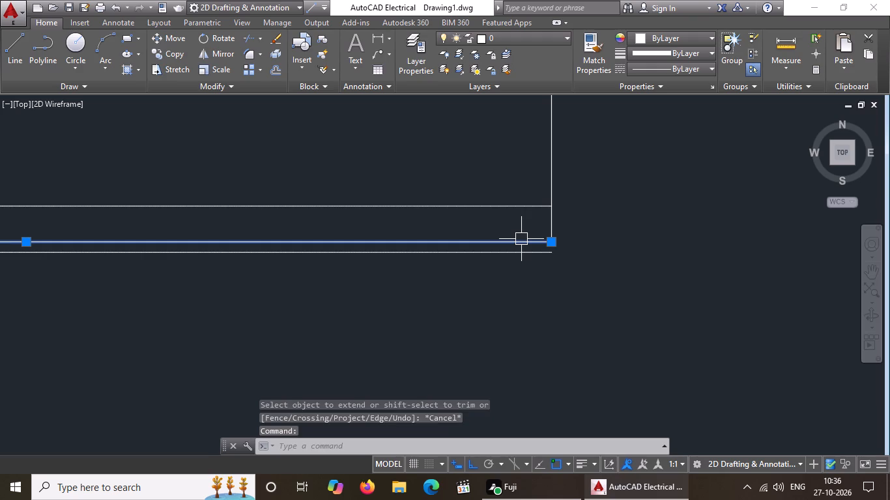
pyautogui.press('Delete')
# Extend the 7'3" vertical line down to the lower line of the extended horizontal wall.
pyautogui.write('ex')
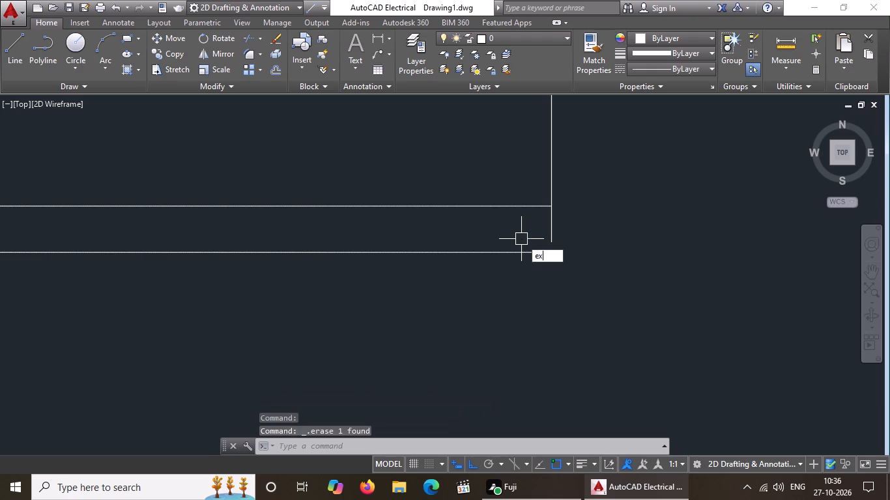
pyautogui.press('Return')
pyautogui.press('Return')
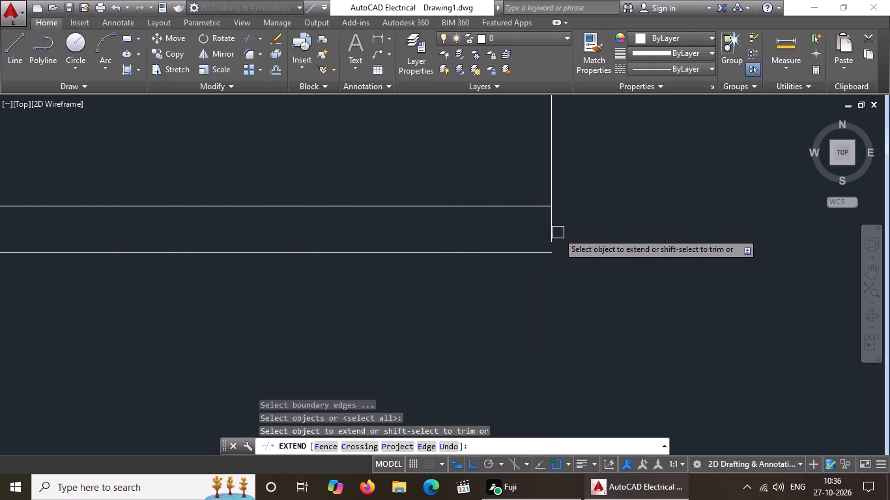
pyautogui.click(555, 231)
pyautogui.scroll(-4, 563, 234)
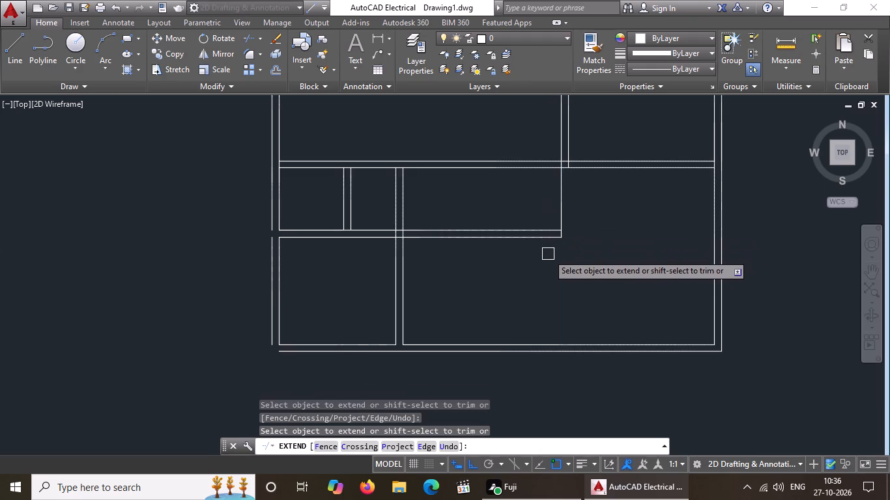
pyautogui.scroll(-1, 547, 254)
pyautogui.press('Escape')
# Draw a vertical line from the extended wall's lower end corner down to the bottom exterior wall.
pyautogui.moveTo(13, 44); pyautogui.dragTo(31, 55)
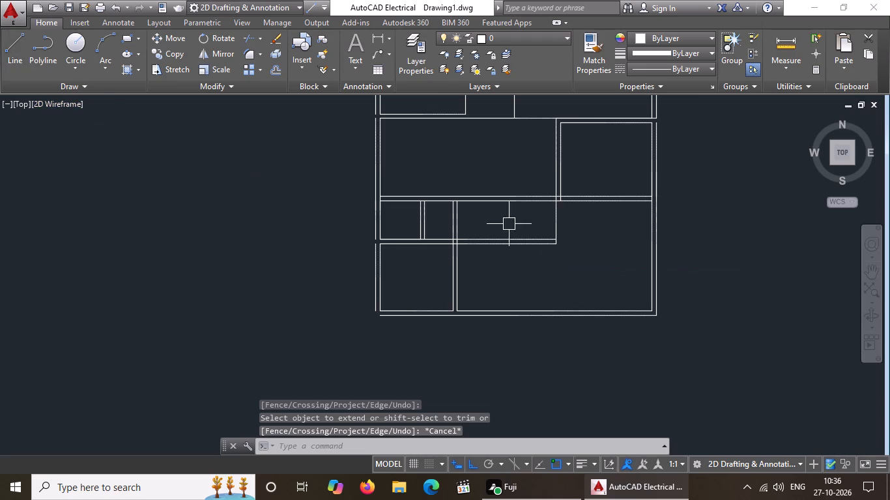
pyautogui.scroll(2, 584, 240)
pyautogui.press('l')
pyautogui.press('Return')
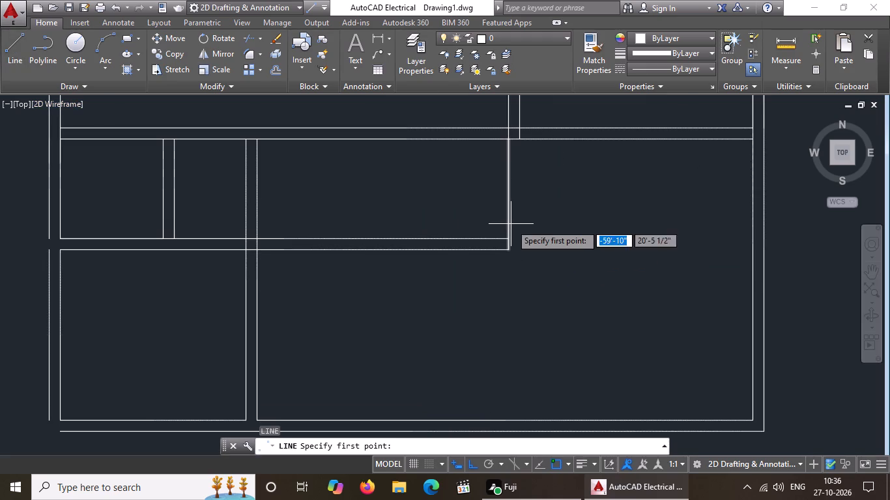
pyautogui.moveTo(506, 249); pyautogui.dragTo(506, 258)
pyautogui.scroll(-2, 507, 324)
pyautogui.scroll(2, 517, 364)
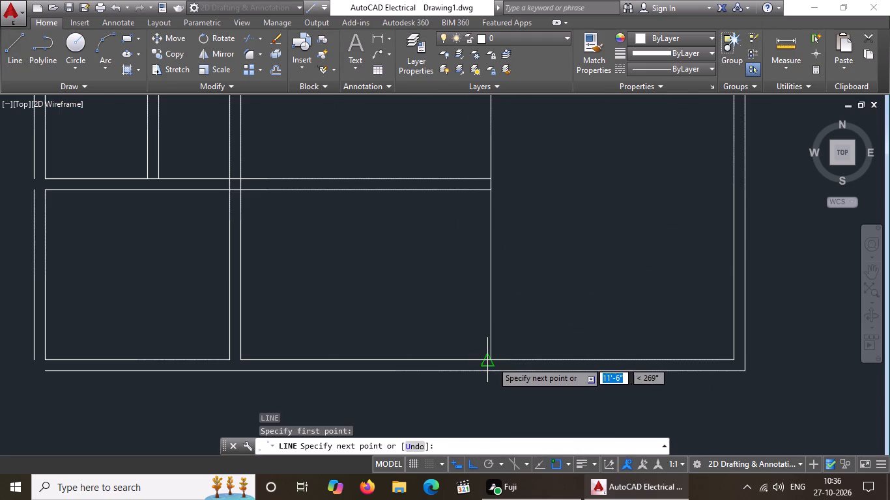
pyautogui.click(494, 366)
pyautogui.press('Escape')
# Trim the new vertical line's overhang below the inner line of the bottom exterior wall.
pyautogui.write('tr')
pyautogui.press('Return')
pyautogui.press('Return')
pyautogui.scroll(3, 495, 362)
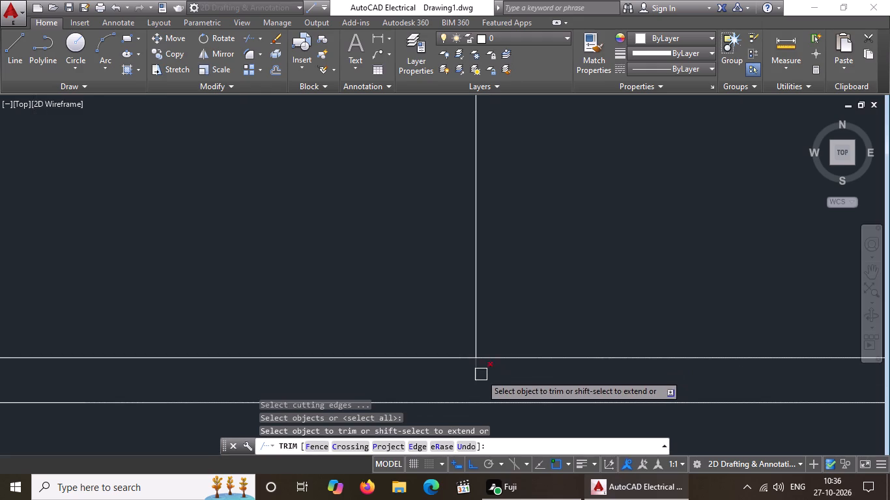
pyautogui.click(481, 374)
pyautogui.scroll(-8, 480, 268)
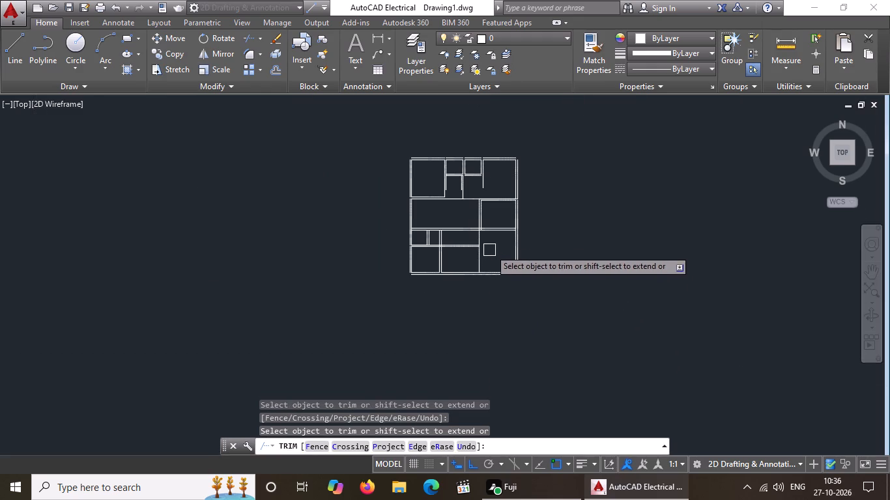
pyautogui.moveTo(495, 255); pyautogui.dragTo(495, 329, button='middle')
pyautogui.scroll(4, 465, 324)
pyautogui.press('Escape')
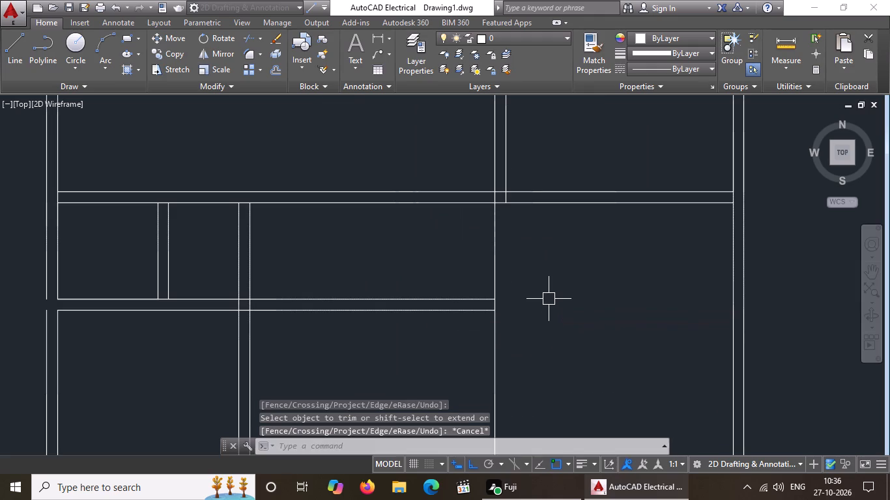
# Offset both segments of the new vertical wall line 9" toward the lower-right room.
pyautogui.press('o')
pyautogui.press('Return')
pyautogui.write('9"')
pyautogui.press('Return')
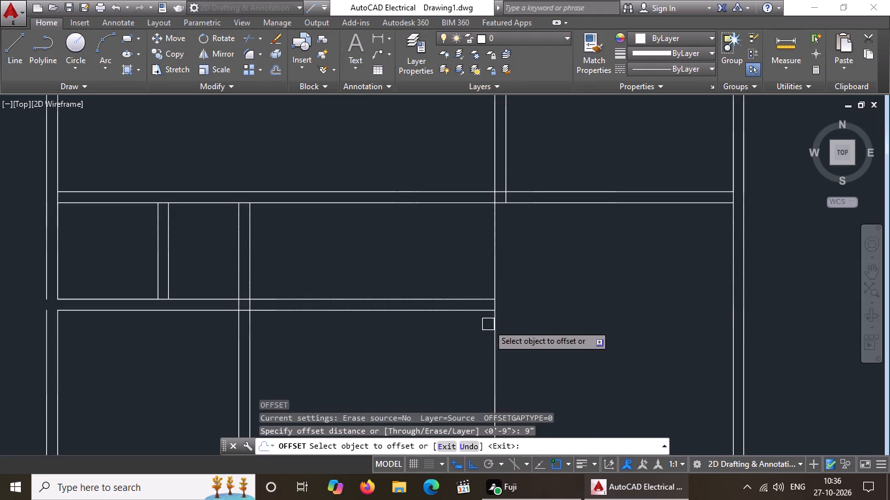
pyautogui.click(496, 338)
pyautogui.click(530, 336)
pyautogui.moveTo(492, 275); pyautogui.dragTo(500, 273)
pyautogui.click(526, 273)
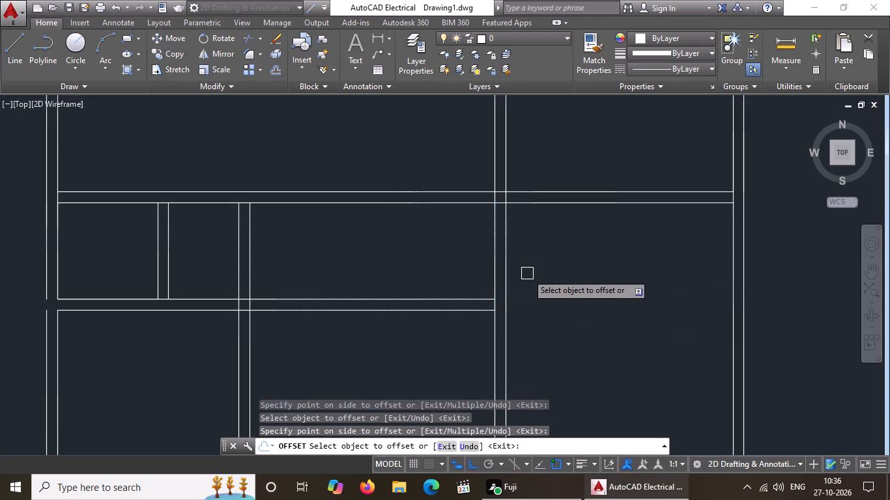
pyautogui.scroll(-4, 527, 273)
pyautogui.press('Escape')
pyautogui.scroll(2, 506, 227)
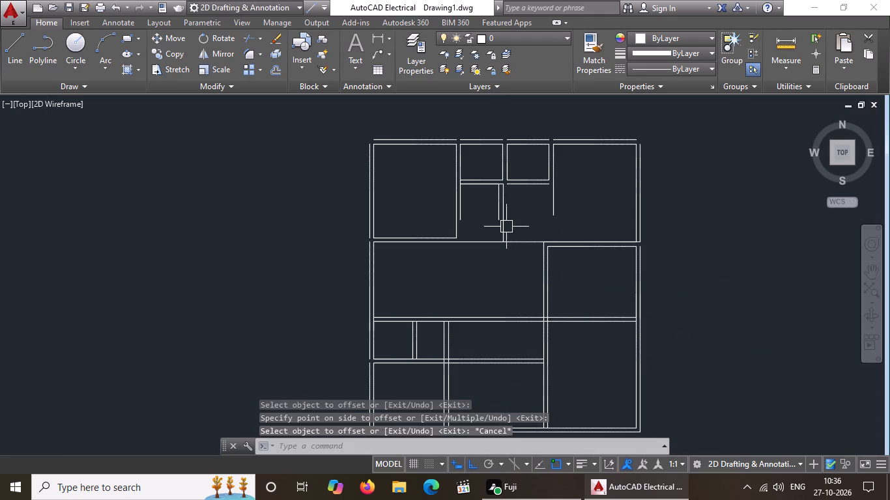
pyautogui.press('Escape')
# Extend the left, partition and right wall lines of the upper middle rooms down to the horizontal wall line below.
pyautogui.write('ex')
pyautogui.press('space')
pyautogui.press('space')
pyautogui.scroll(2, 461, 210)
pyautogui.click(465, 212)
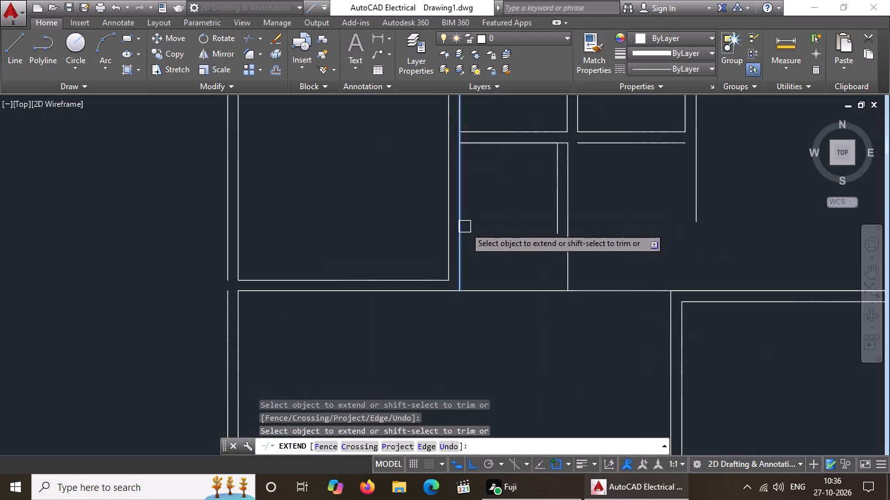
pyautogui.click(465, 230)
pyautogui.click(551, 218)
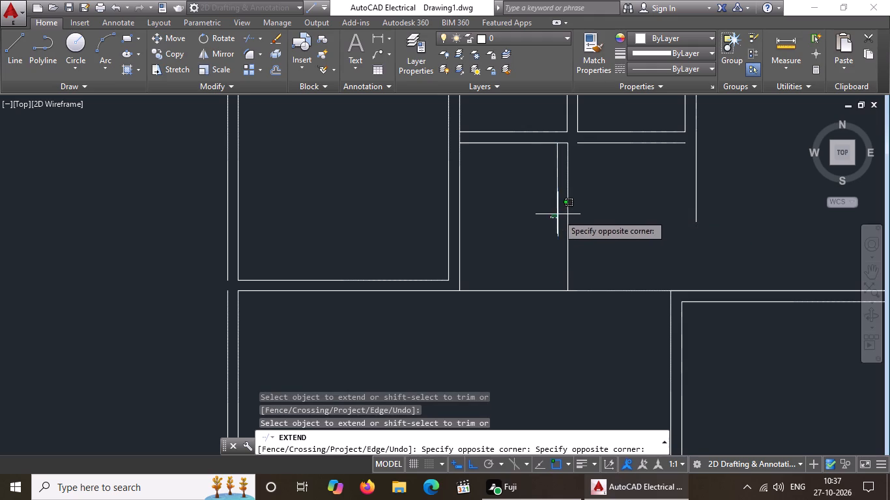
pyautogui.click(559, 212)
pyautogui.click(563, 225)
pyautogui.click(558, 232)
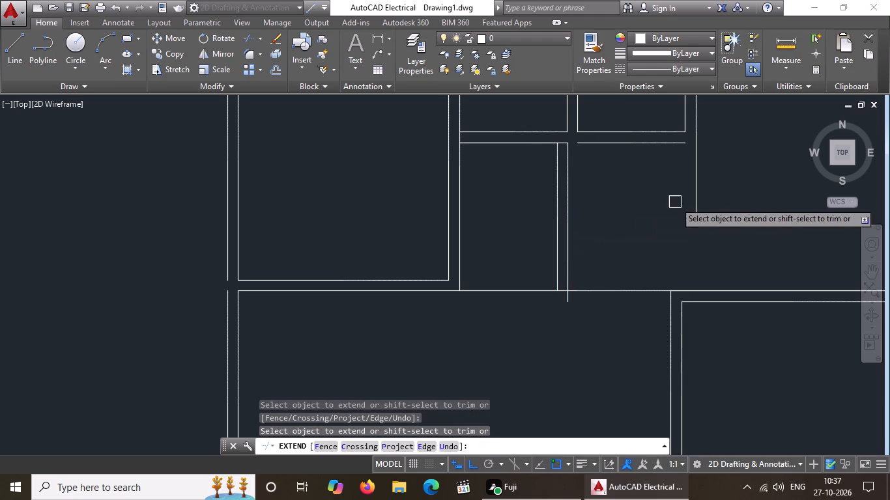
pyautogui.click(693, 195)
pyautogui.click(703, 221)
pyautogui.click(690, 238)
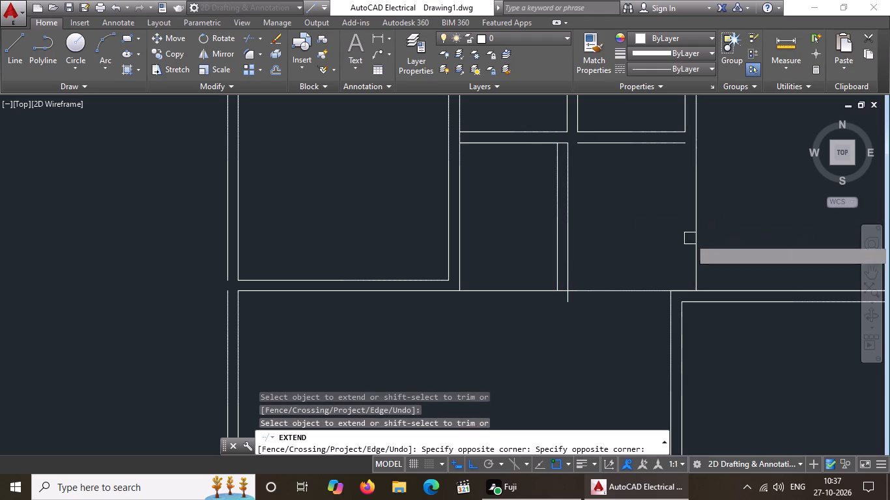
pyautogui.press('Escape')
pyautogui.scroll(-3, 574, 243)
pyautogui.press('Escape')
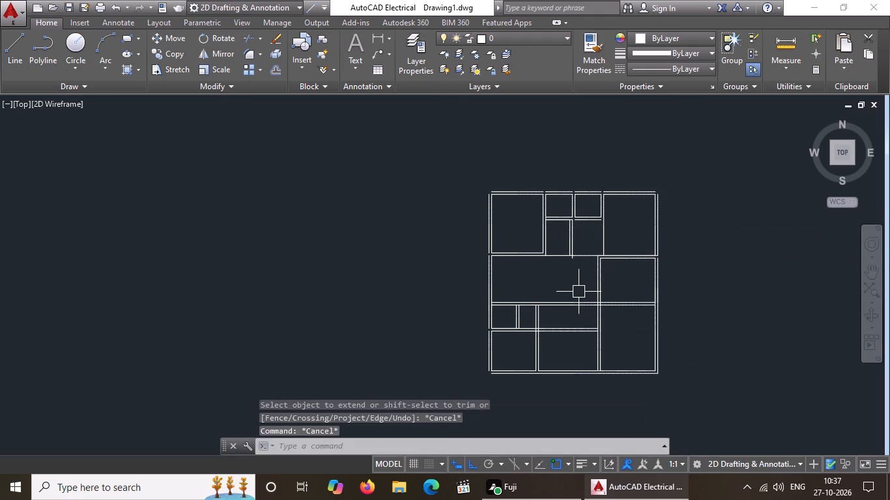
# Trim the upper middle partition line's overhang below the horizontal wall line.
pyautogui.write('tr')
pyautogui.press('space')
pyautogui.press('space')
pyautogui.scroll(3, 597, 262)
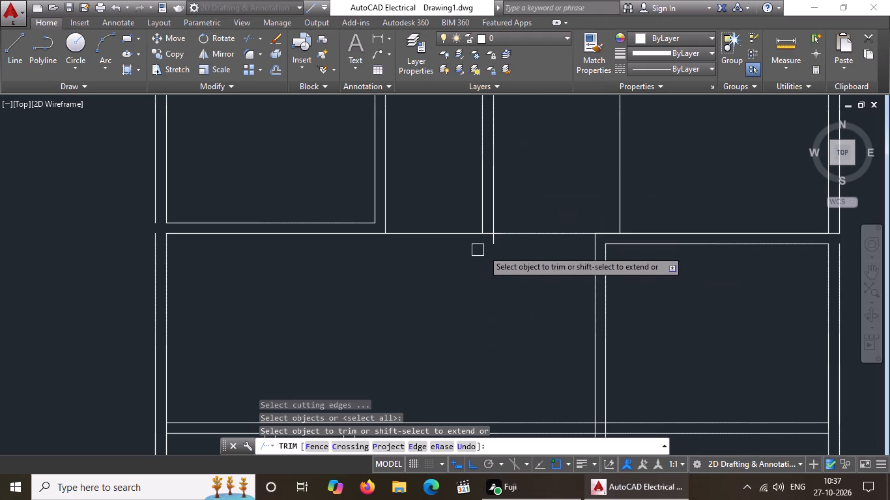
pyautogui.click(489, 245)
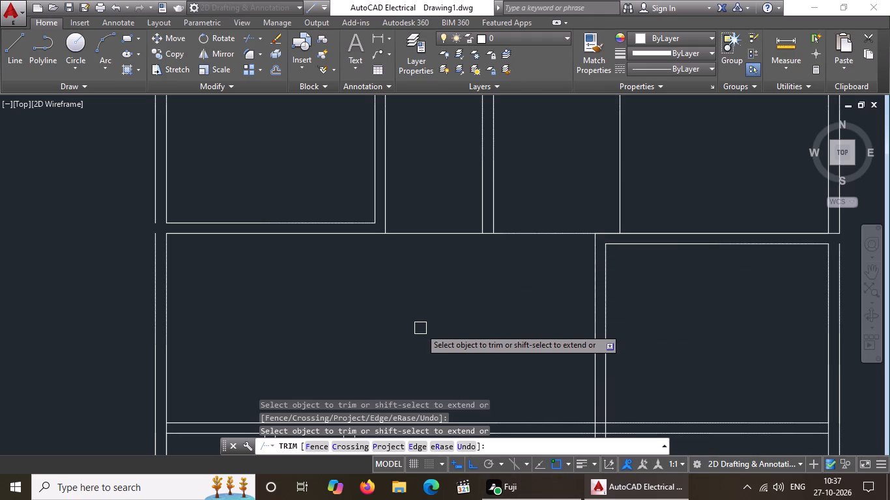
pyautogui.press('Escape')
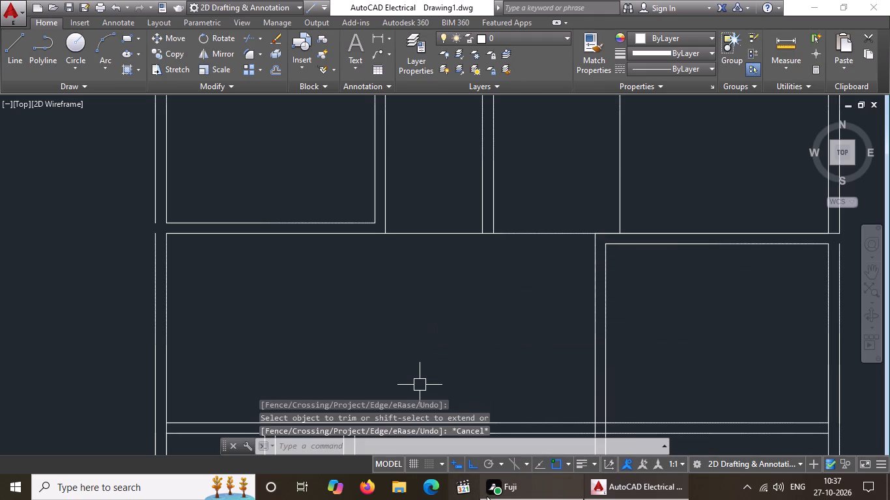
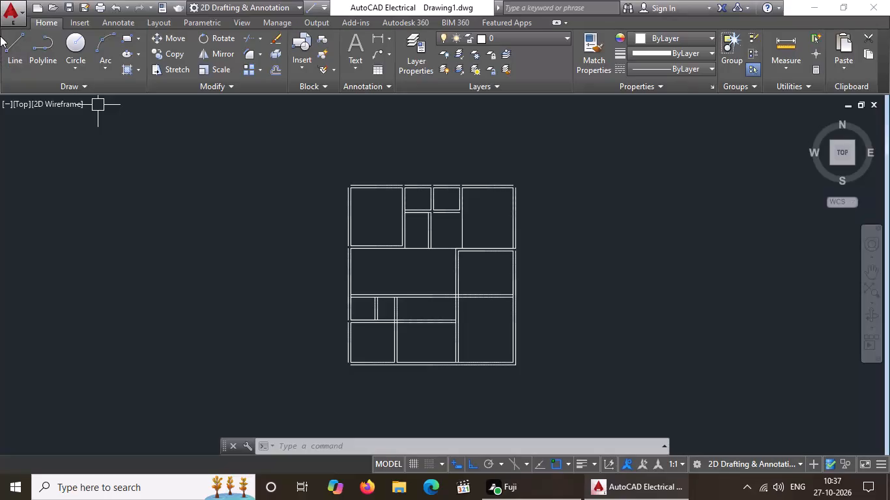
# Place multiline text in the lower-right room with PORCH as its first line.
pyautogui.click(353, 65)
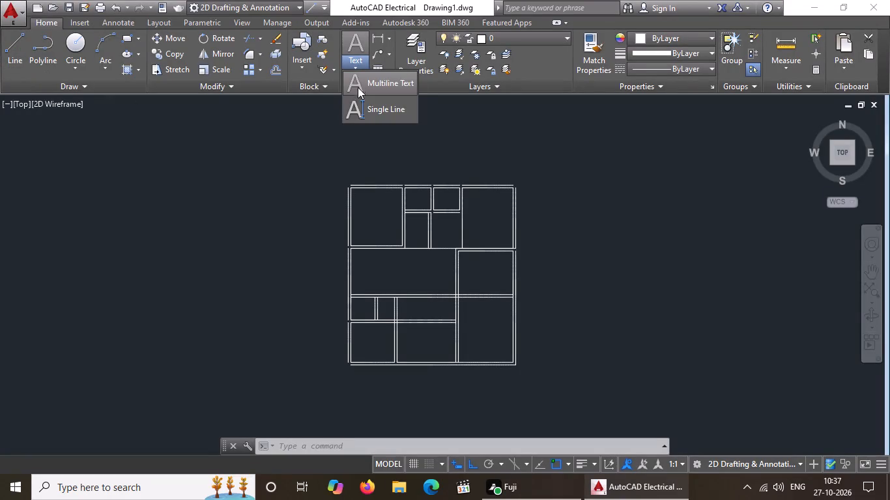
pyautogui.click(373, 84)
pyautogui.scroll(2, 475, 331)
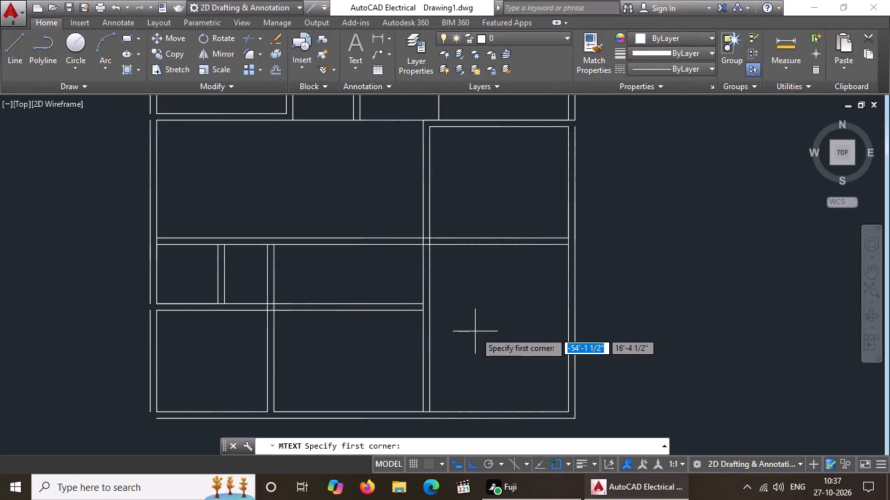
pyautogui.scroll(3, 475, 331)
pyautogui.scroll(-4, 446, 235)
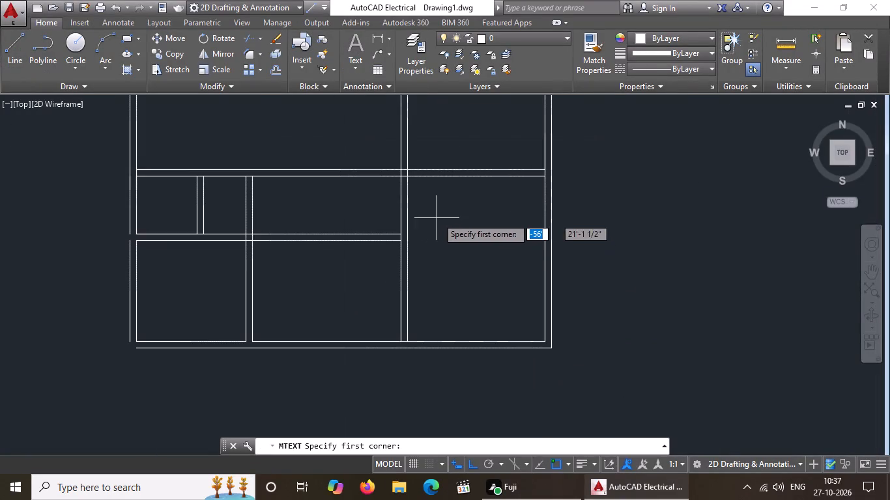
pyautogui.click(438, 215)
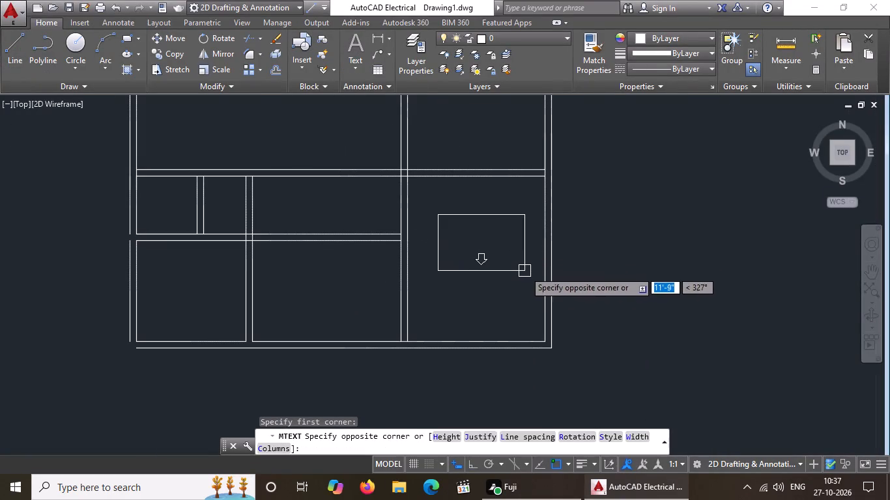
pyautogui.click(530, 267)
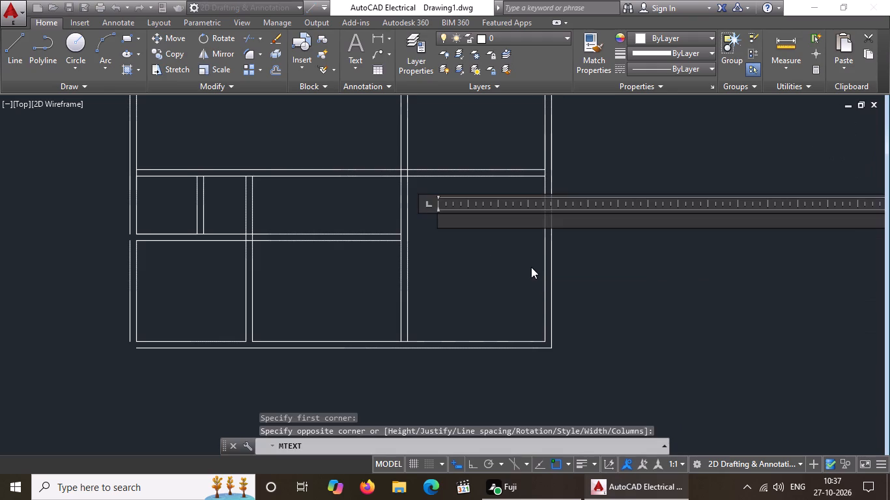
pyautogui.write('po')
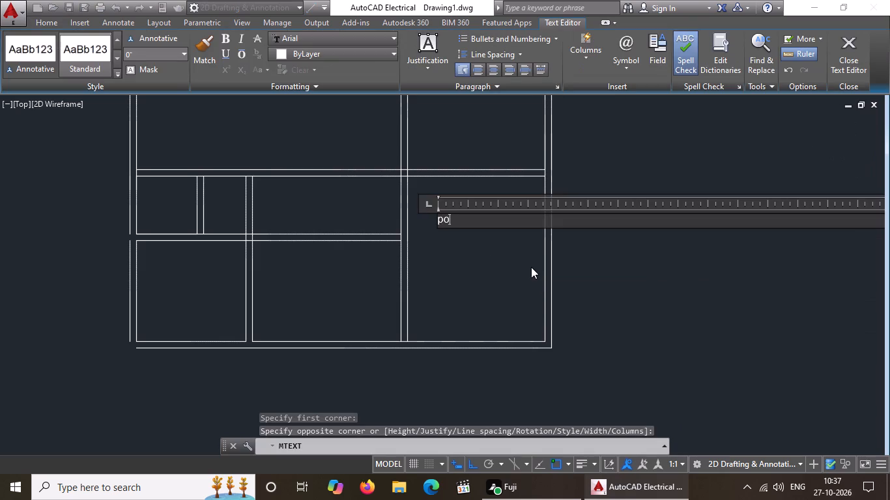
pyautogui.press('BackSpace')
pyautogui.press('BackSpace')
pyautogui.press('BackSpace')
pyautogui.write('POR')
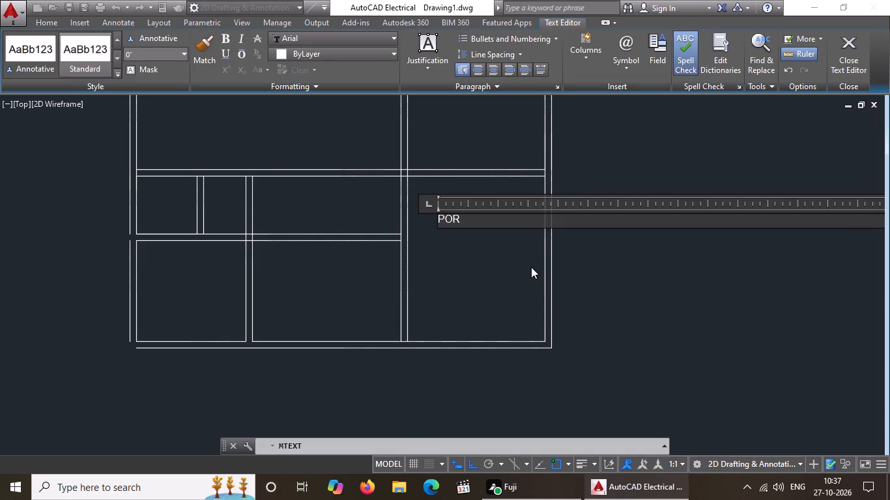
pyautogui.write('CH')
pyautogui.press('Return')
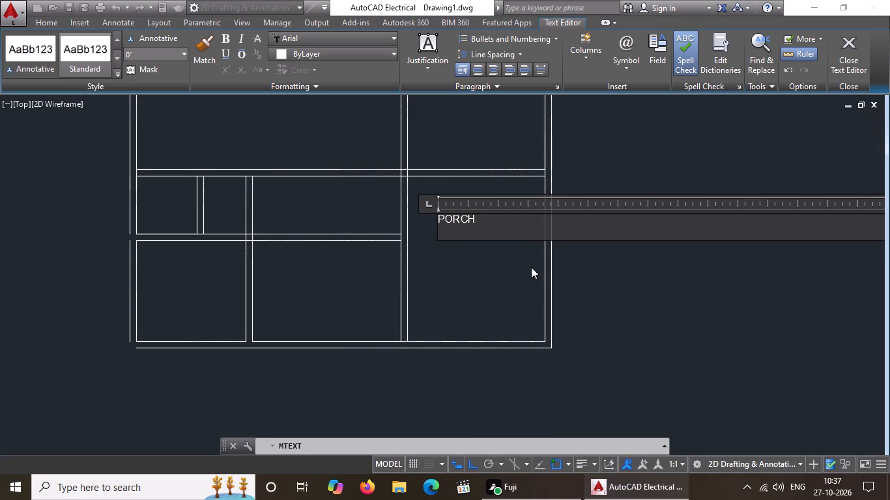
# Enter the room size 16'7"X14'10" as the second line of the PORCH label.
pyautogui.write('16\'7"')
pyautogui.press('space')
pyautogui.write('X')
pyautogui.press('BackSpace')
pyautogui.press('BackSpace')
pyautogui.press('x')
pyautogui.write("14'10")
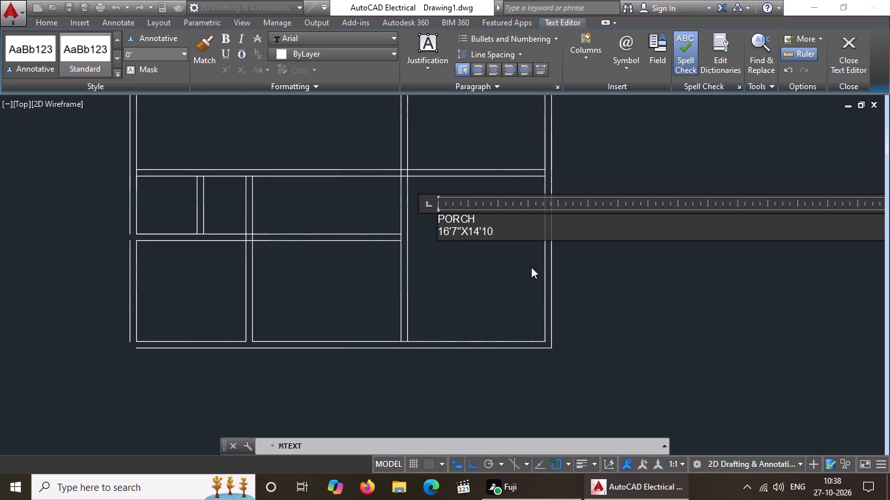
pyautogui.hotkey('shift', '"')
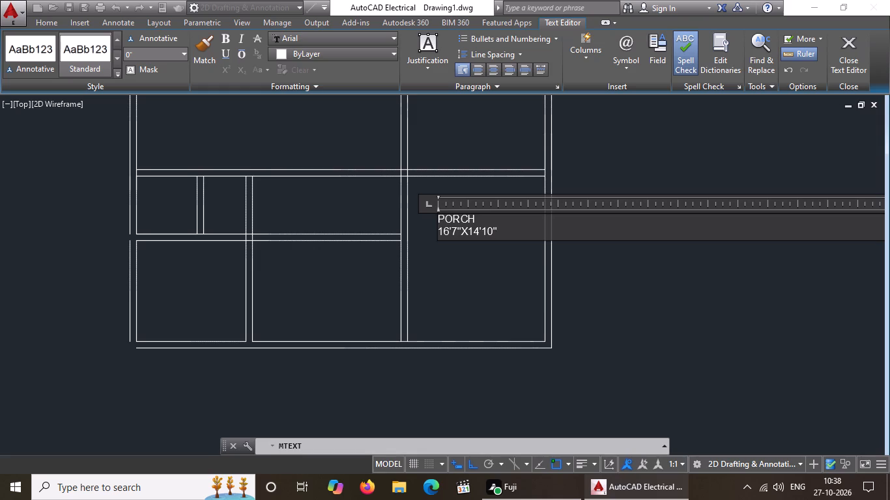
# Indent the word PORCH by three spaces above the room size and finish the label.
pyautogui.click(440, 214)
pyautogui.press('space')
pyautogui.press('space')
pyautogui.press('space')
pyautogui.click(469, 273)
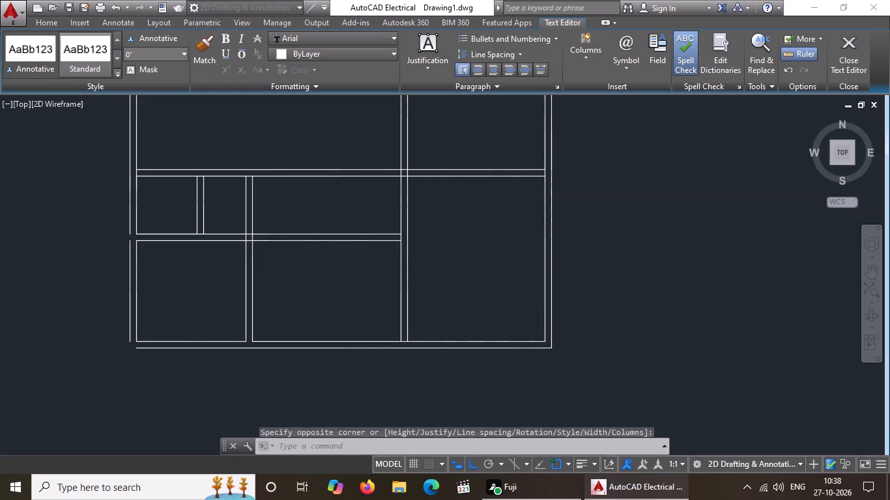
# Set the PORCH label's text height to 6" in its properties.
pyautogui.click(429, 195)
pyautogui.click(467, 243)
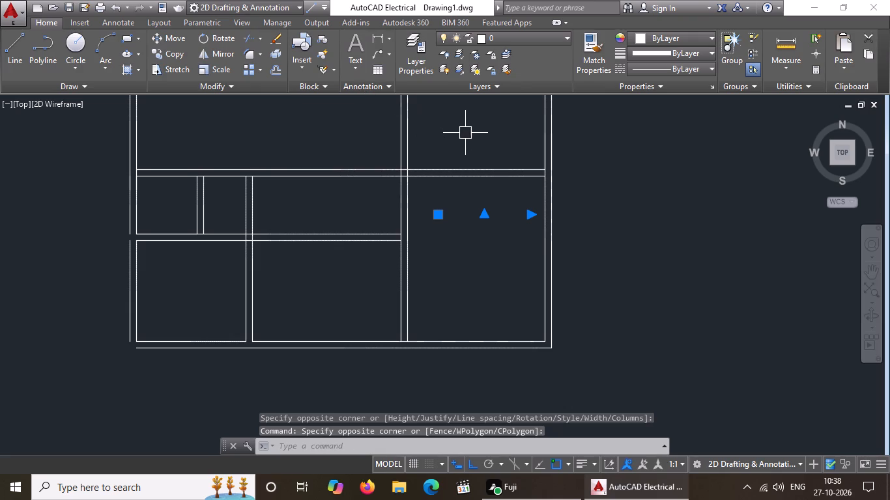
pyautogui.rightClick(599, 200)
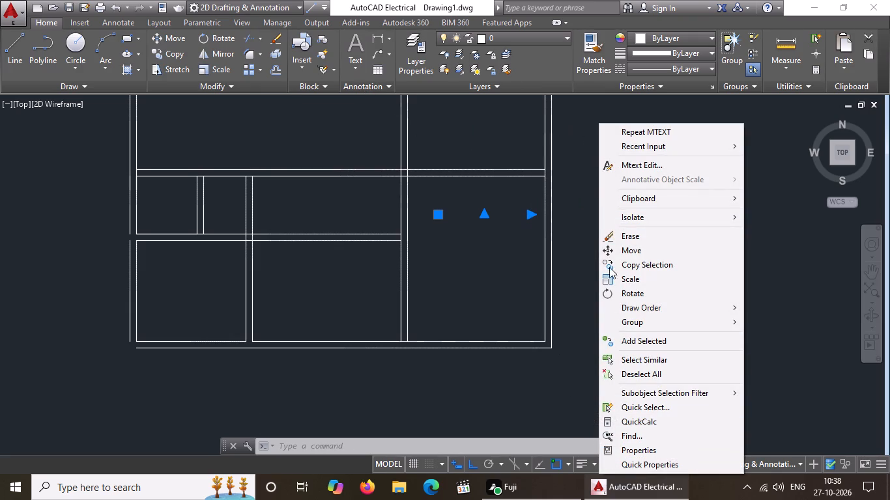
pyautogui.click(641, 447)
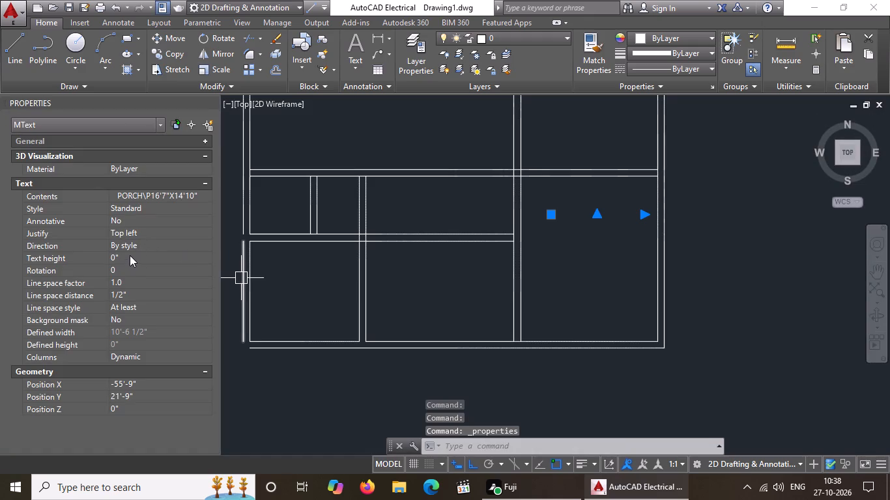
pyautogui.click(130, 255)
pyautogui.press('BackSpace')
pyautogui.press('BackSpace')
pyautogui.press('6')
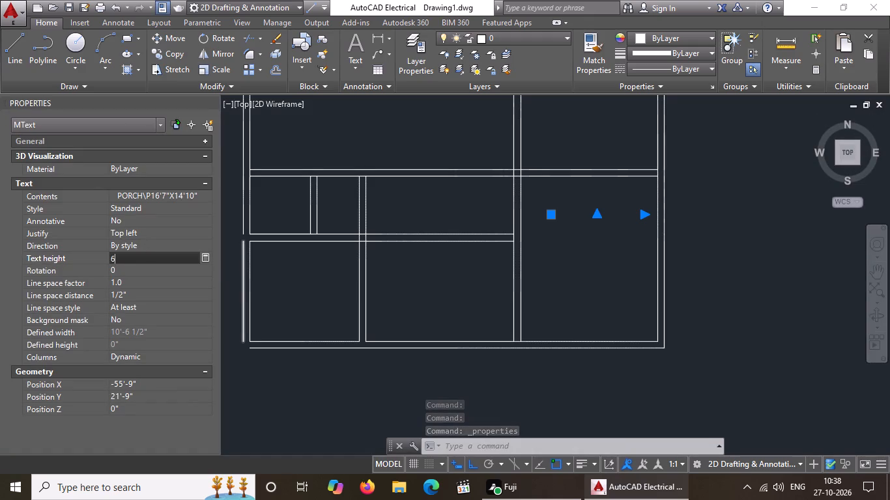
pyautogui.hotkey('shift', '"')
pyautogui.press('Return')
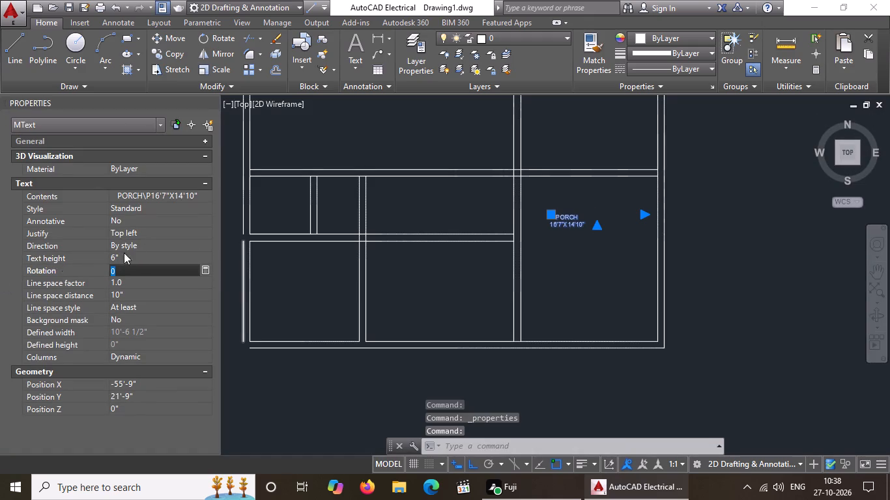
# Set the PORCH label's text height to 8" and close its properties.
pyautogui.click(138, 255)
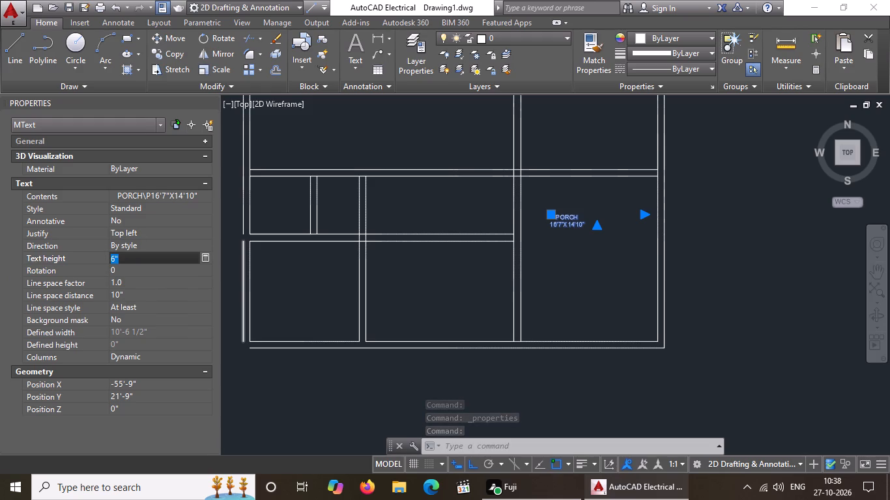
pyautogui.press('BackSpace')
pyautogui.press('BackSpace')
pyautogui.write('8"')
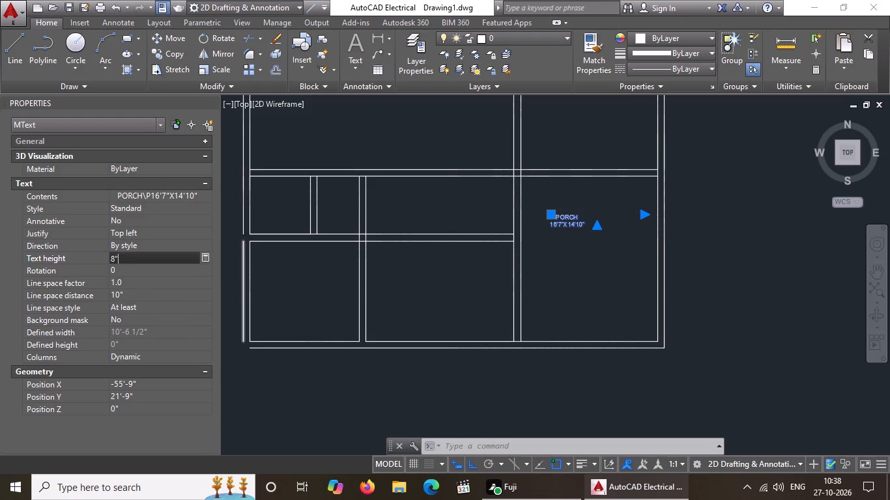
pyautogui.press('Return')
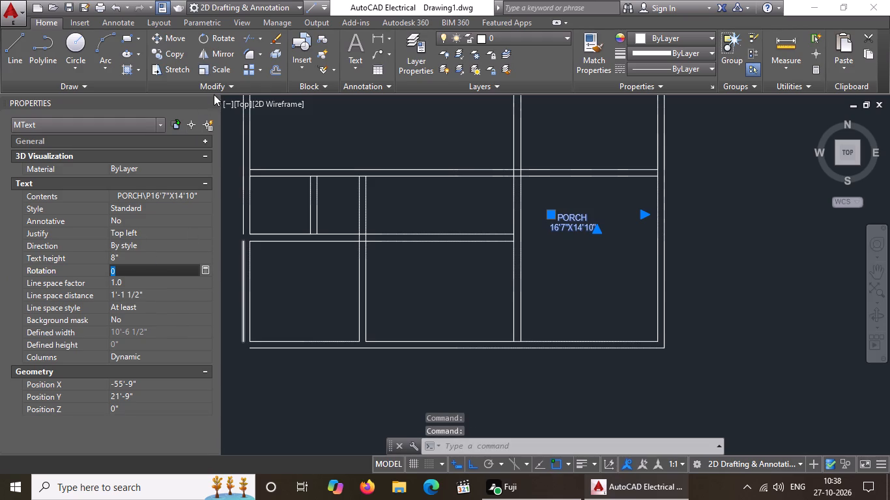
pyautogui.click(208, 96)
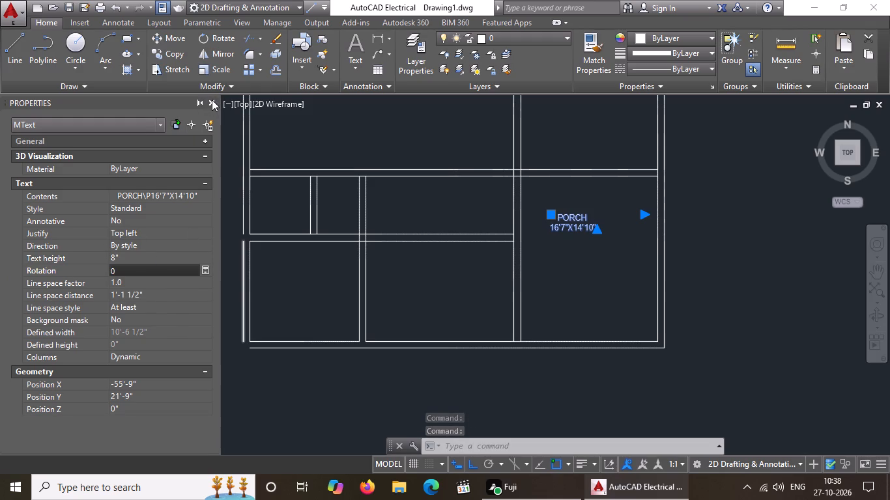
pyautogui.click(212, 100)
pyautogui.press('Escape')
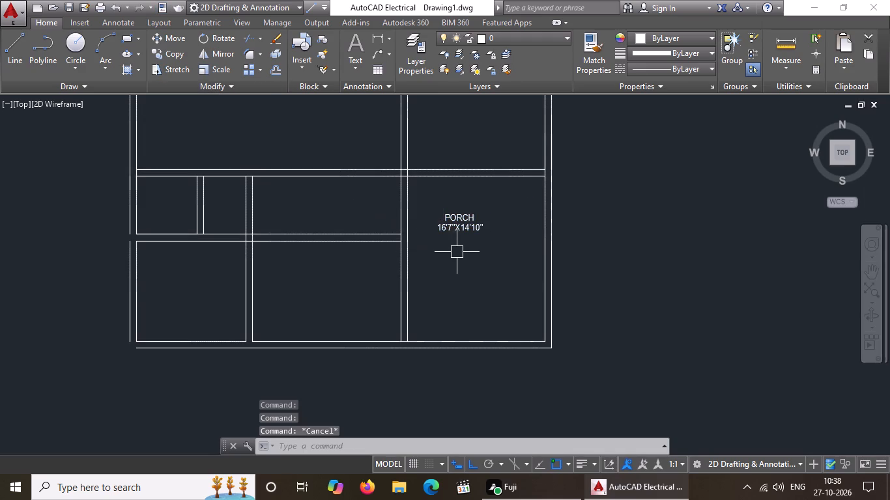
# Shift the PORCH label horizontally about 1'-9 1/2" to the right within its room.
pyautogui.scroll(2, 450, 230)
pyautogui.click(452, 221)
pyautogui.moveTo(422, 186); pyautogui.dragTo(434, 184)
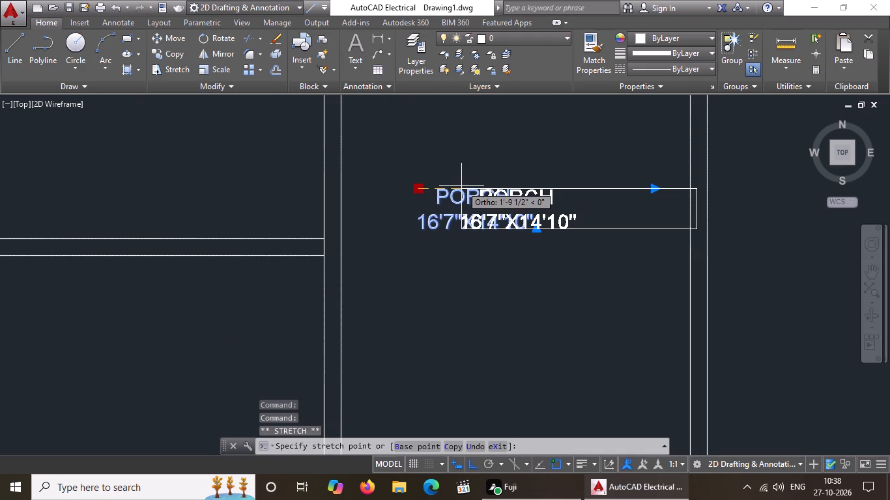
pyautogui.click(462, 186)
pyautogui.scroll(-1, 528, 208)
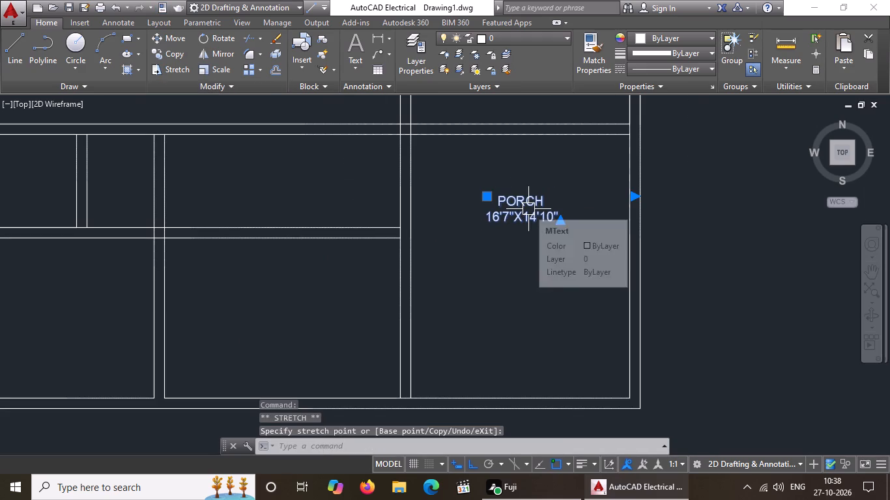
pyautogui.press('Escape')
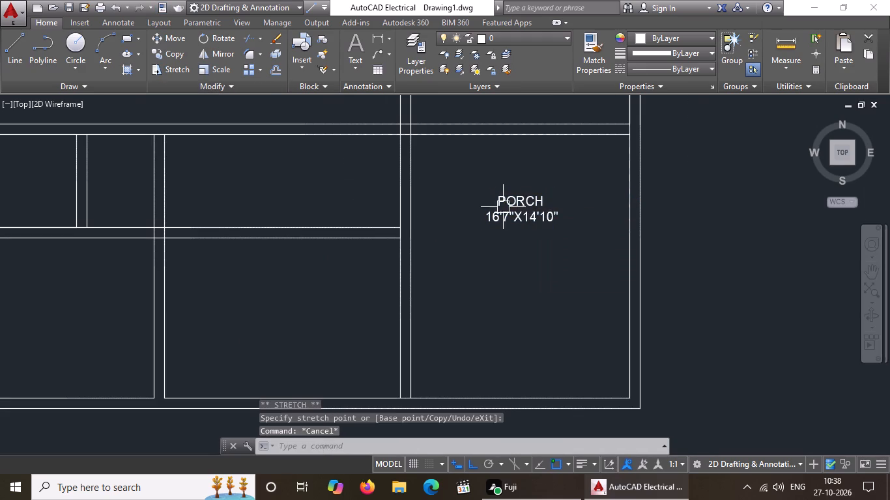
# With Ortho off, copy the PORCH label into the upper part of the lower middle room.
pyautogui.click(524, 209)
pyautogui.click(162, 52)
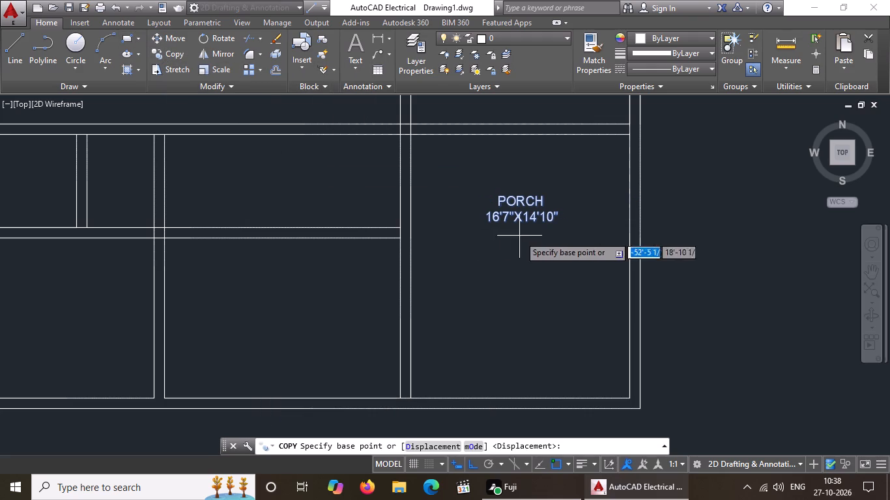
pyautogui.click(527, 206)
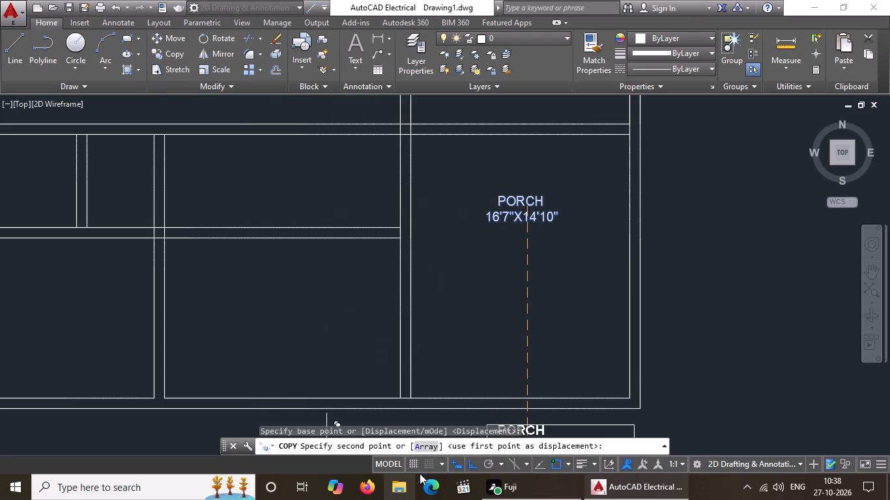
pyautogui.click(471, 460)
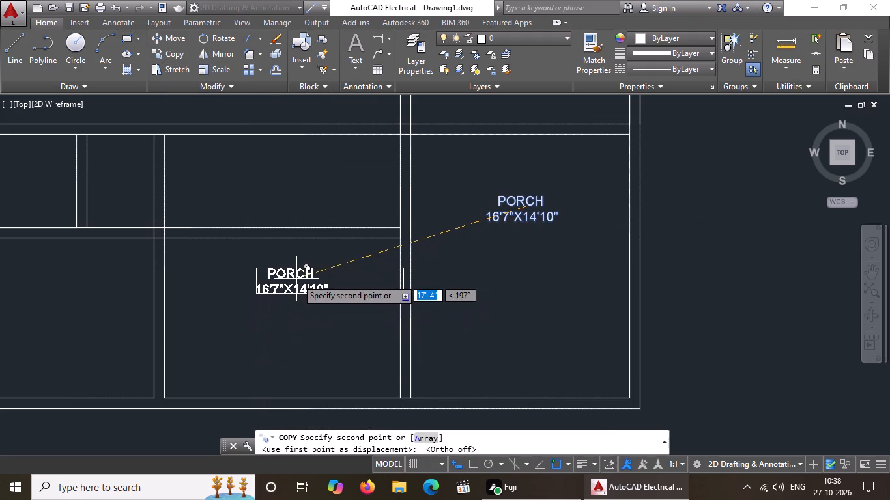
pyautogui.click(289, 286)
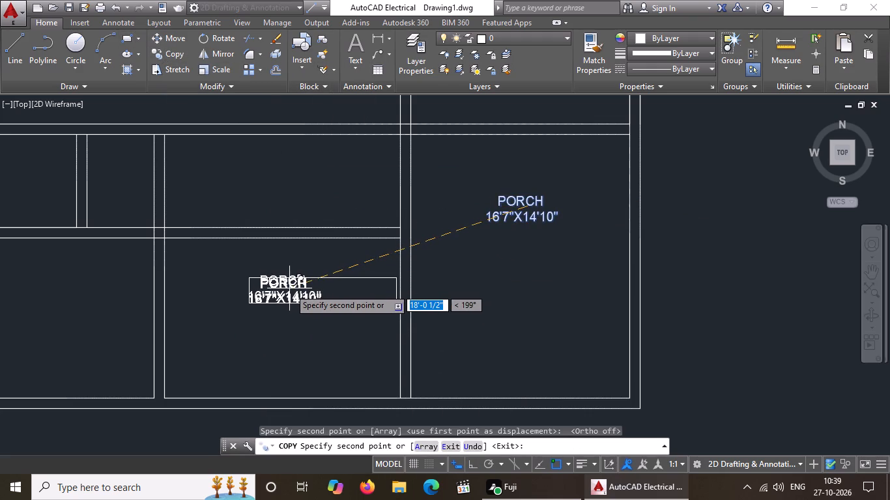
pyautogui.press('Escape')
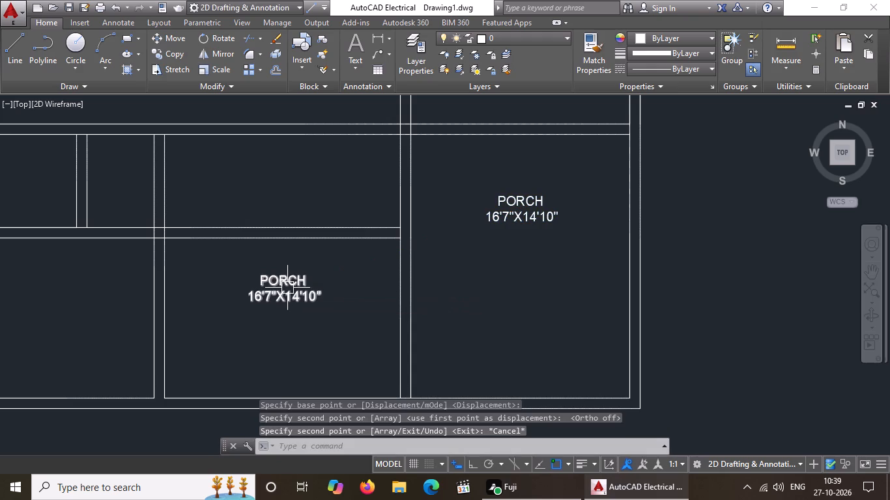
# Change the copied PORCH label to ENTRY with 14'3"X8'2" on the second line, indenting the name by one space.
pyautogui.doubleClick(286, 288)
pyautogui.click(329, 290)
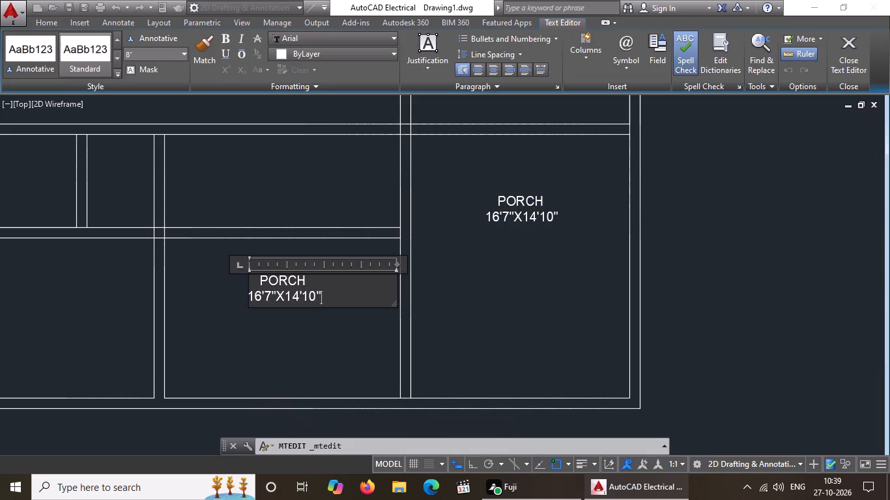
pyautogui.press('BackSpace')
pyautogui.press('BackSpace')
pyautogui.press('BackSpace')
pyautogui.press('BackSpace')
pyautogui.press('BackSpace')
pyautogui.press('BackSpace')
pyautogui.press('BackSpace')
pyautogui.press('BackSpace')
pyautogui.press('BackSpace')
pyautogui.press('BackSpace')
pyautogui.press('BackSpace')
pyautogui.press('BackSpace')
pyautogui.press('BackSpace')
pyautogui.press('BackSpace')
pyautogui.press('BackSpace')
pyautogui.press('BackSpace')
pyautogui.press('BackSpace')
pyautogui.press('BackSpace')
pyautogui.press('BackSpace')
pyautogui.press('BackSpace')
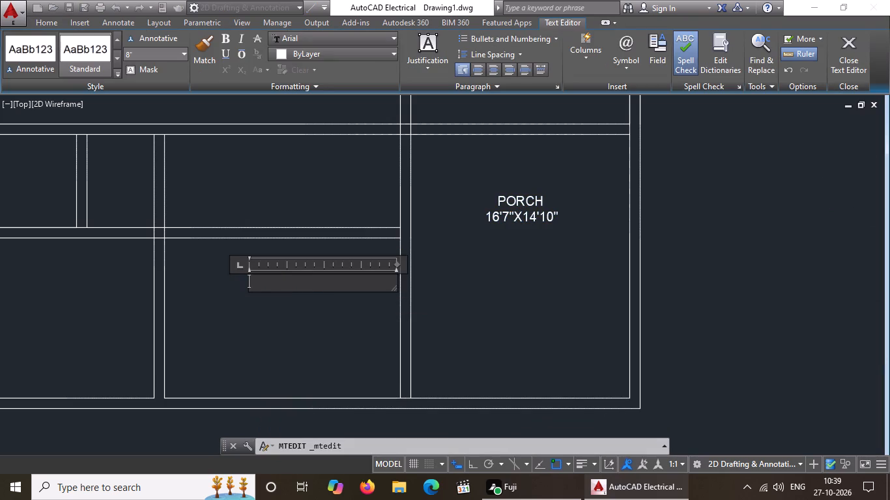
pyautogui.write('ENTRY')
pyautogui.press('Return')
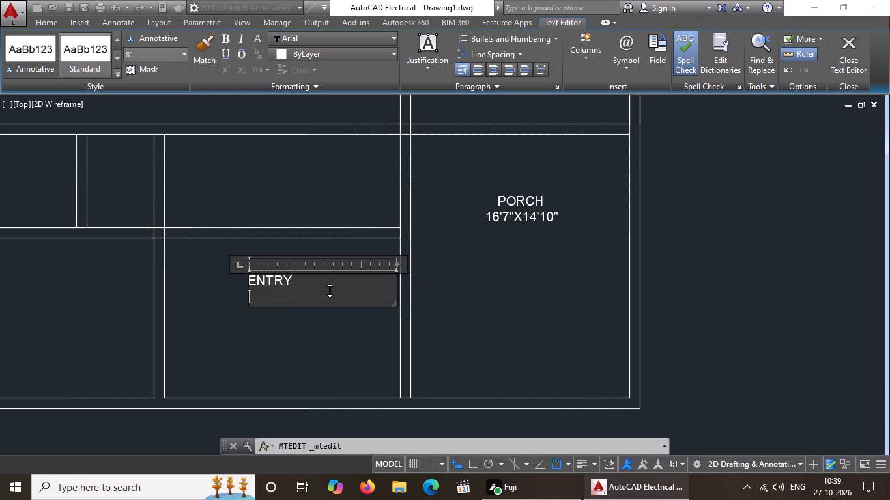
pyautogui.write('14\'3"')
pyautogui.press('x')
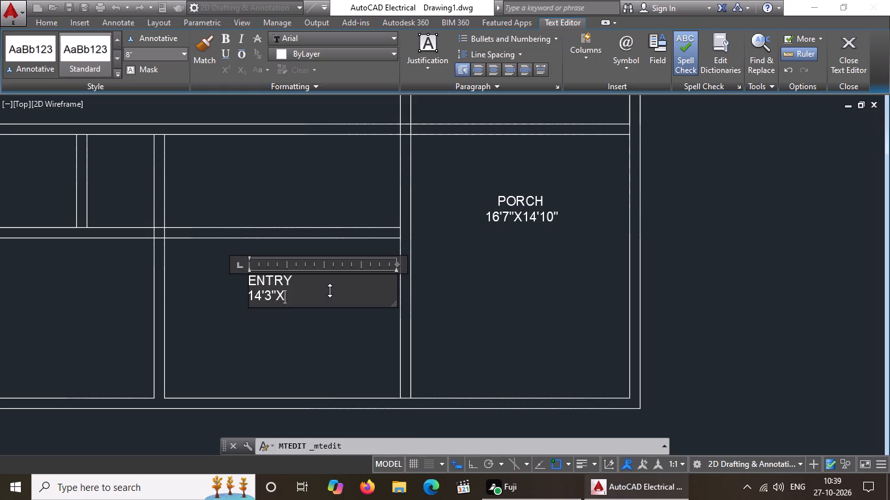
pyautogui.write('8\'2"')
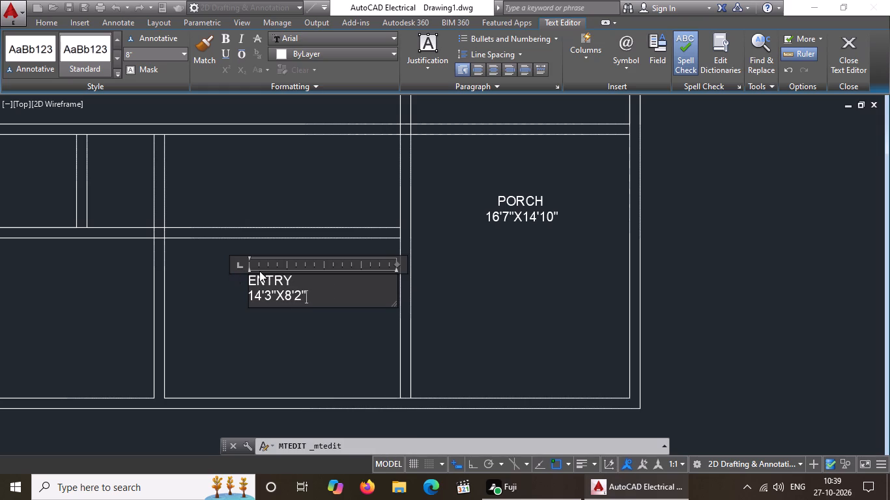
pyautogui.click(252, 279)
pyautogui.press('space')
pyautogui.click(192, 297)
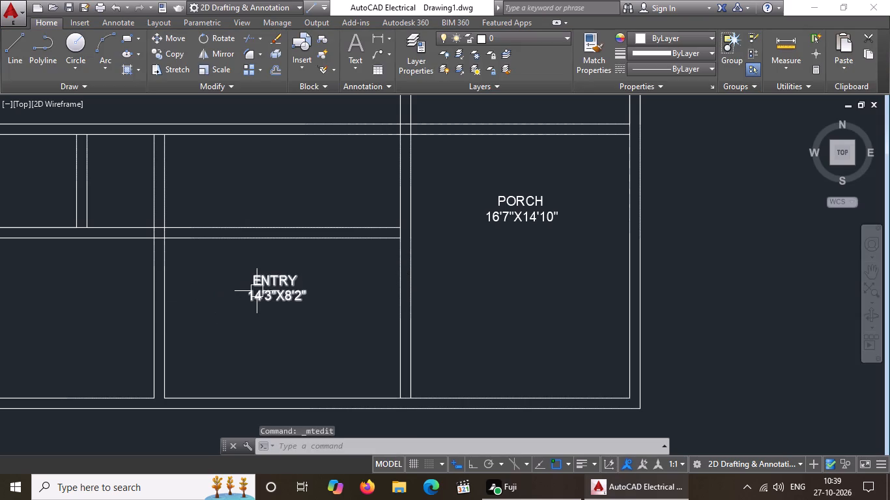
# Copy the ENTRY label straight up into the room directly above it.
pyautogui.click(277, 298)
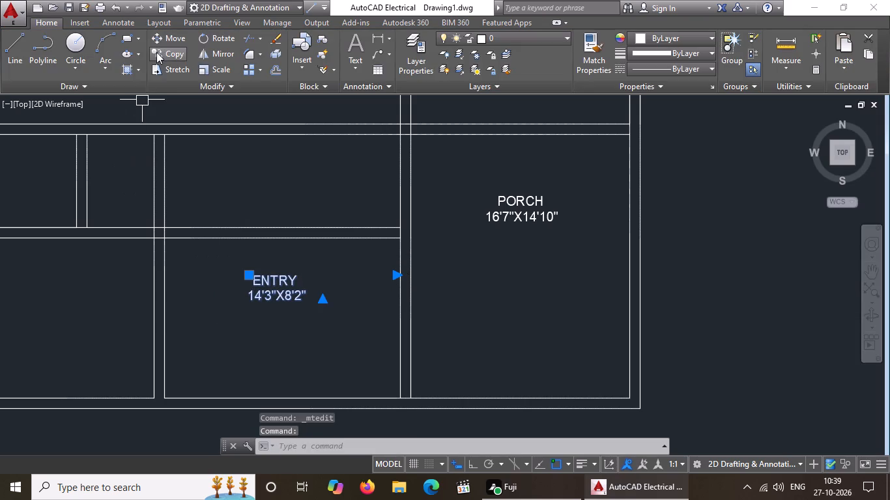
pyautogui.moveTo(156, 51); pyautogui.dragTo(165, 61)
pyautogui.click(276, 290)
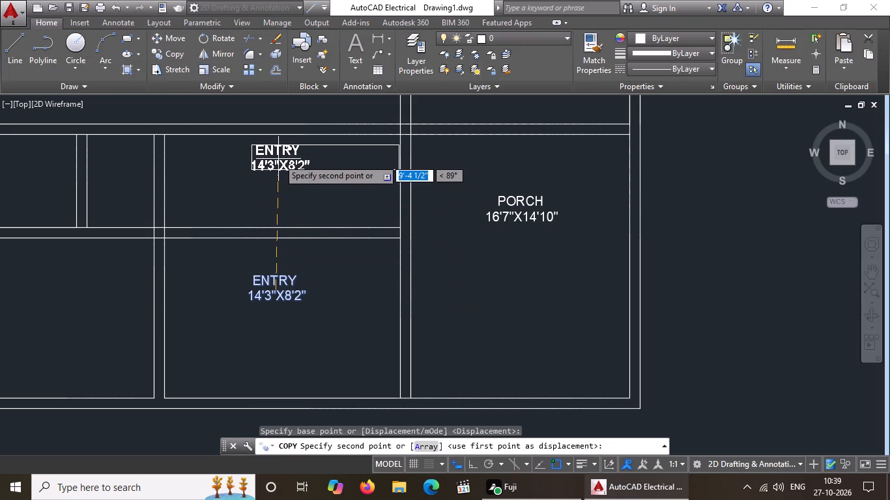
pyautogui.click(280, 165)
pyautogui.press('Escape')
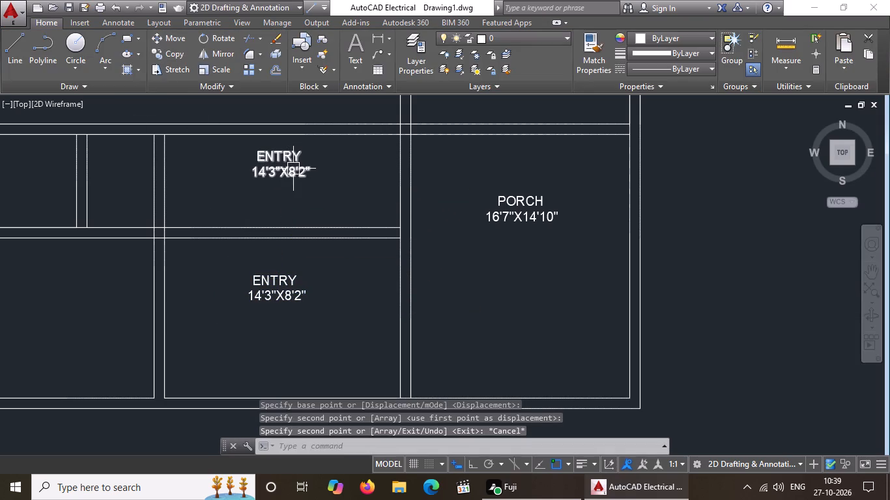
# Change the upper ENTRY copy to STUDY with 13'6"X7'3" on the second line, indenting the name by one space.
pyautogui.doubleClick(295, 168)
pyautogui.click(323, 171)
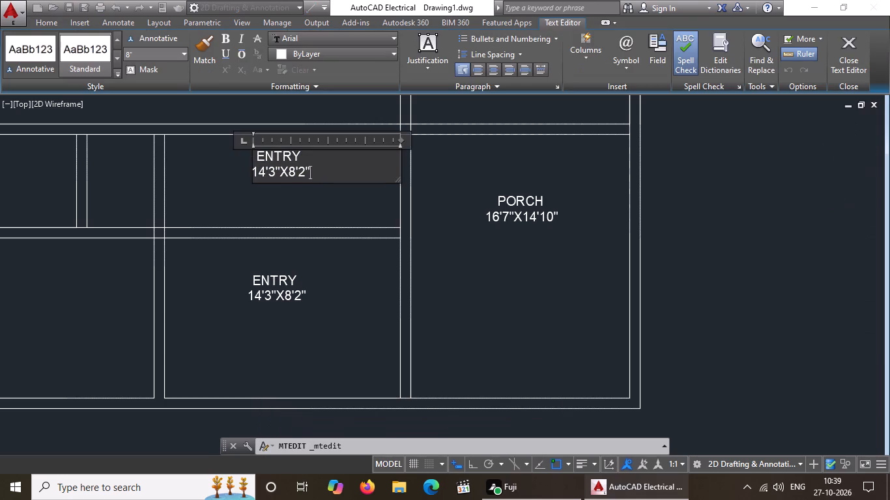
pyautogui.press('BackSpace')
pyautogui.press('BackSpace')
pyautogui.press('BackSpace')
pyautogui.press('BackSpace')
pyautogui.press('BackSpace')
pyautogui.press('BackSpace')
pyautogui.press('BackSpace')
pyautogui.press('BackSpace')
pyautogui.press('BackSpace')
pyautogui.press('BackSpace')
pyautogui.press('BackSpace')
pyautogui.press('BackSpace')
pyautogui.press('BackSpace')
pyautogui.press('BackSpace')
pyautogui.press('BackSpace')
pyautogui.press('BackSpace')
pyautogui.press('BackSpace')
pyautogui.press('BackSpace')
pyautogui.press('BackSpace')
pyautogui.press('BackSpace')
pyautogui.press('BackSpace')
pyautogui.press('BackSpace')
pyautogui.press('BackSpace')
pyautogui.press('BackSpace')
pyautogui.press('BackSpace')
pyautogui.press('BackSpace')
pyautogui.press('BackSpace')
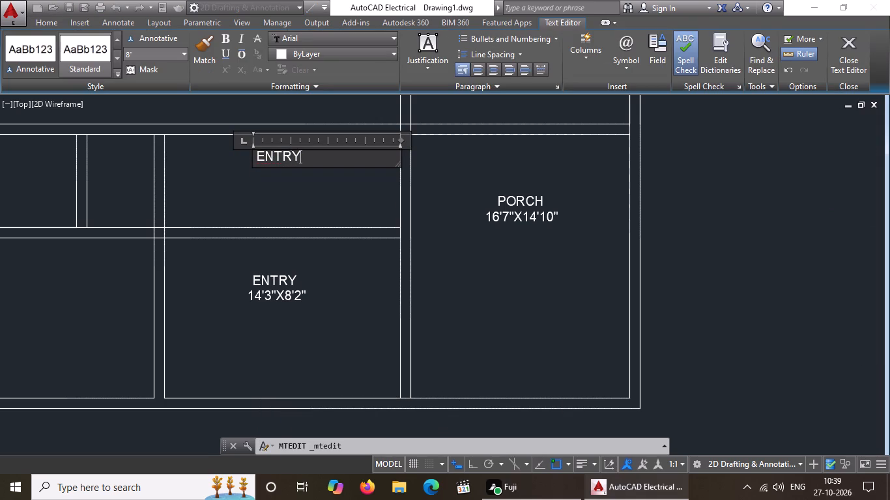
pyautogui.write('ST')
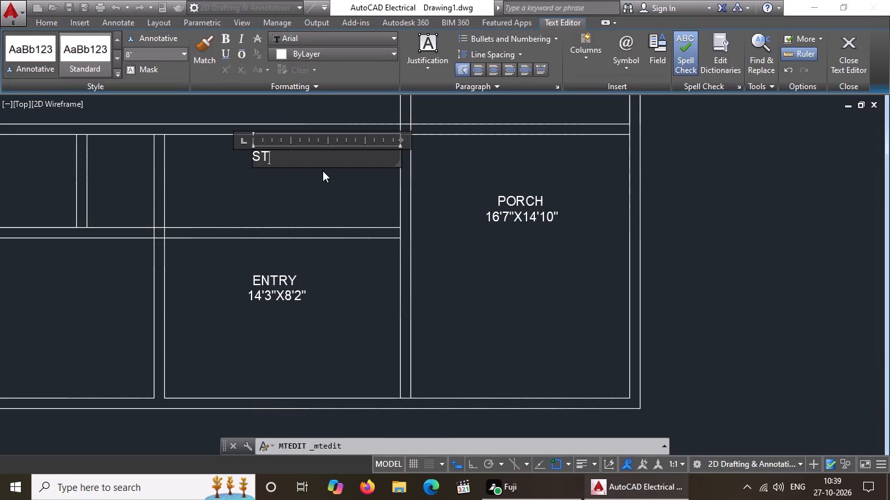
pyautogui.write('UDY')
pyautogui.press('Return')
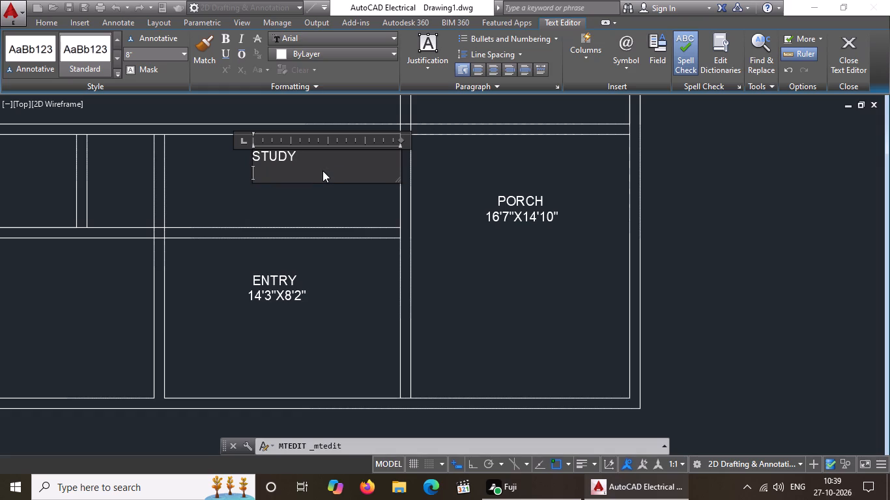
pyautogui.write("13'6")
pyautogui.hotkey('shift', '"')
pyautogui.press('x')
pyautogui.press('7')
pyautogui.write('\'3"')
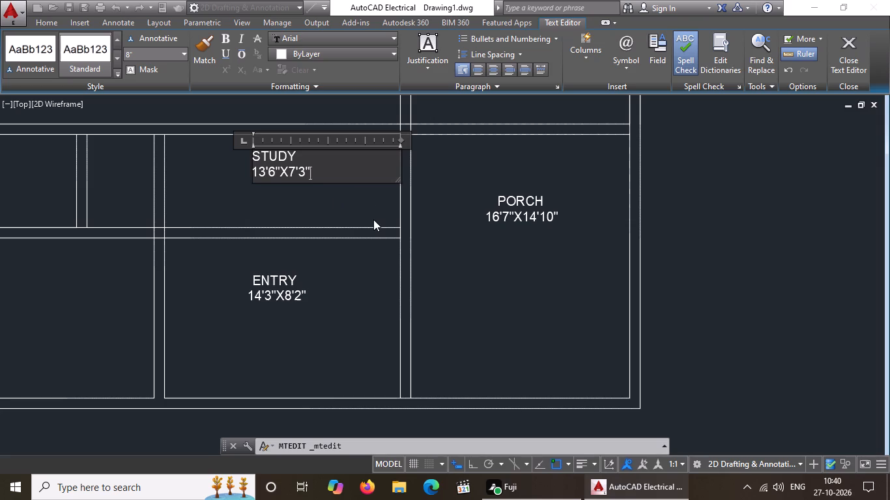
pyautogui.click(255, 152)
pyautogui.press('space')
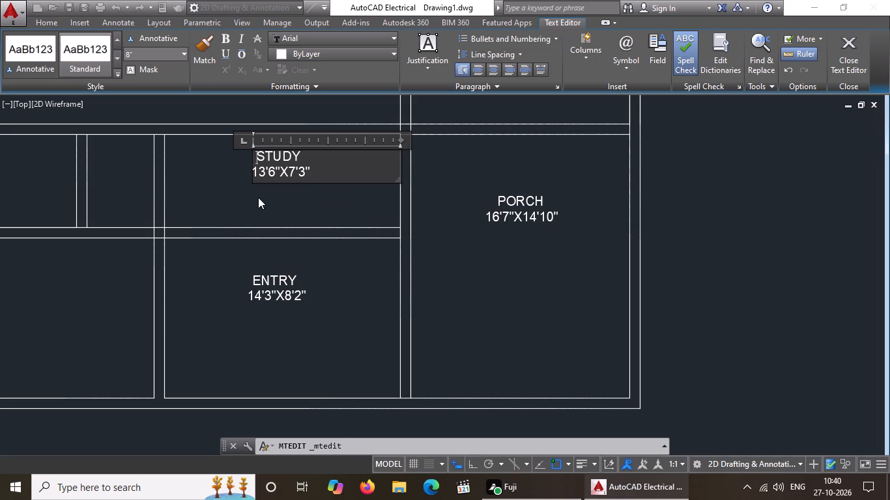
pyautogui.click(258, 197)
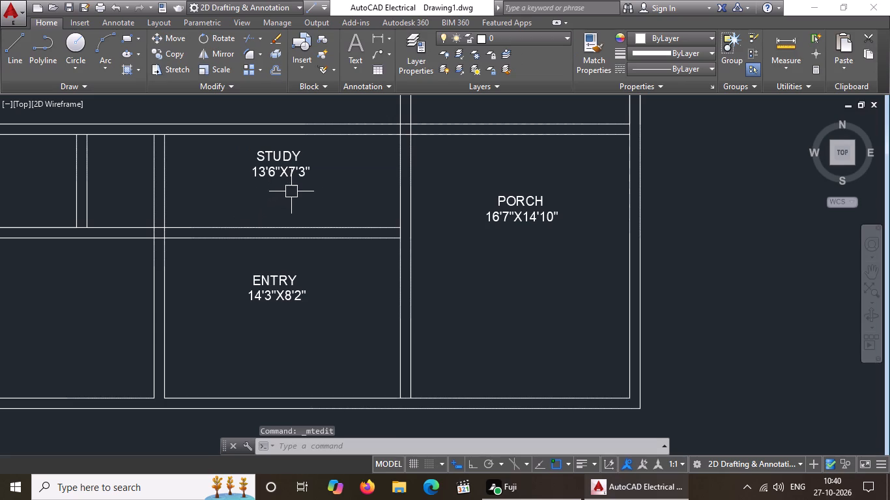
# Copy the PORCH label into the lower-left corner room, beside the ENTRY room.
pyautogui.scroll(-1, 324, 175)
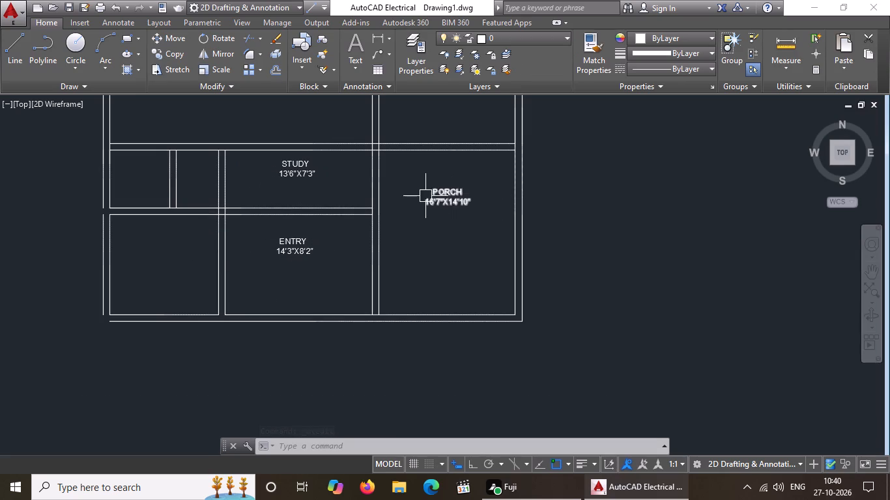
pyautogui.click(450, 191)
pyautogui.moveTo(173, 51); pyautogui.dragTo(192, 62)
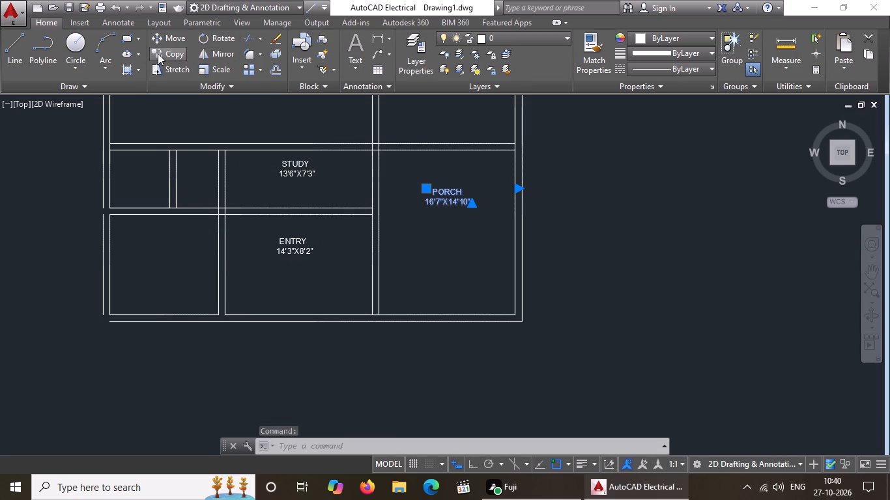
pyautogui.click(158, 53)
pyautogui.click(446, 194)
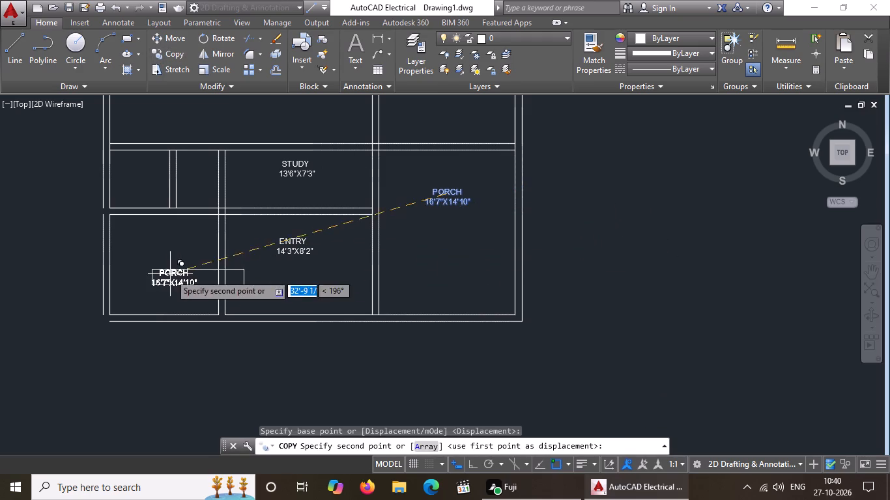
pyautogui.click(158, 243)
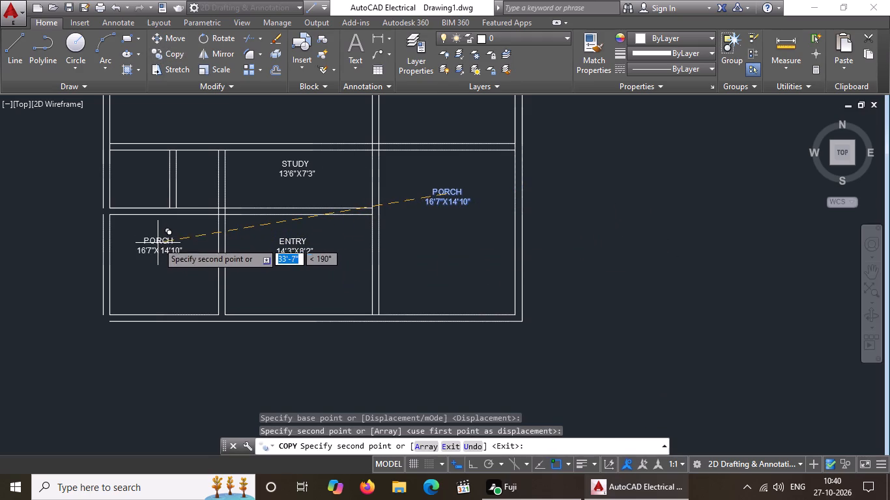
pyautogui.press('Escape')
# Change the PORCH copy in the lower-left room to KITCHEN with 12'6"X11'6" on the second line.
pyautogui.scroll(2, 159, 247)
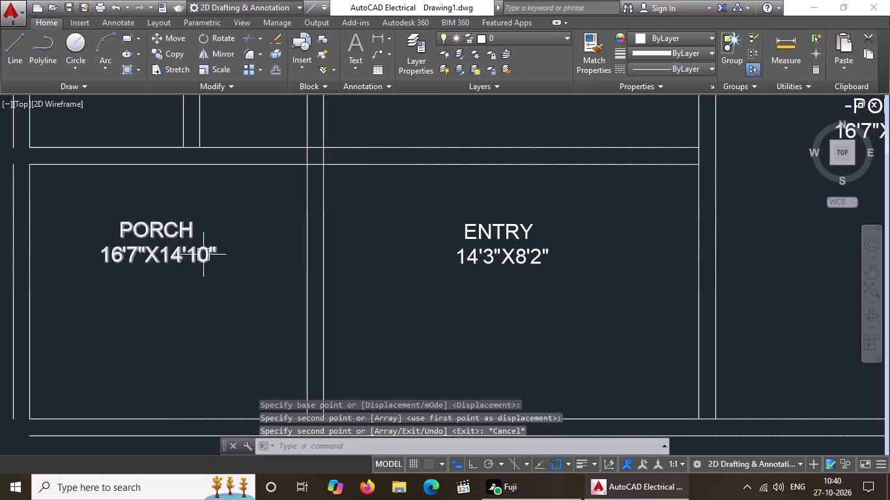
pyautogui.doubleClick(204, 253)
pyautogui.click(248, 253)
pyautogui.press('BackSpace')
pyautogui.press('BackSpace')
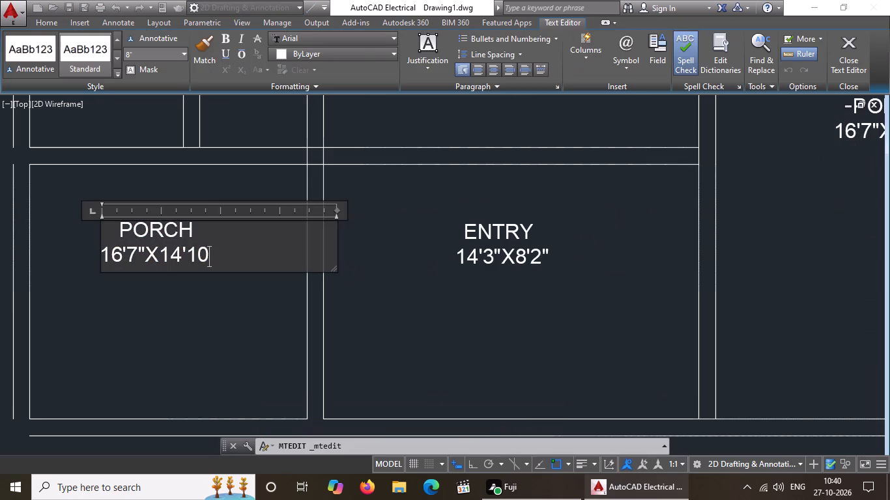
pyautogui.press('BackSpace')
pyautogui.press('BackSpace')
pyautogui.press('BackSpace')
pyautogui.press('BackSpace')
pyautogui.press('BackSpace')
pyautogui.press('BackSpace')
pyautogui.press('BackSpace')
pyautogui.press('BackSpace')
pyautogui.press('BackSpace')
pyautogui.press('BackSpace')
pyautogui.press('BackSpace')
pyautogui.press('BackSpace')
pyautogui.press('BackSpace')
pyautogui.press('BackSpace')
pyautogui.press('BackSpace')
pyautogui.press('BackSpace')
pyautogui.press('BackSpace')
pyautogui.press('BackSpace')
pyautogui.press('BackSpace')
pyautogui.press('BackSpace')
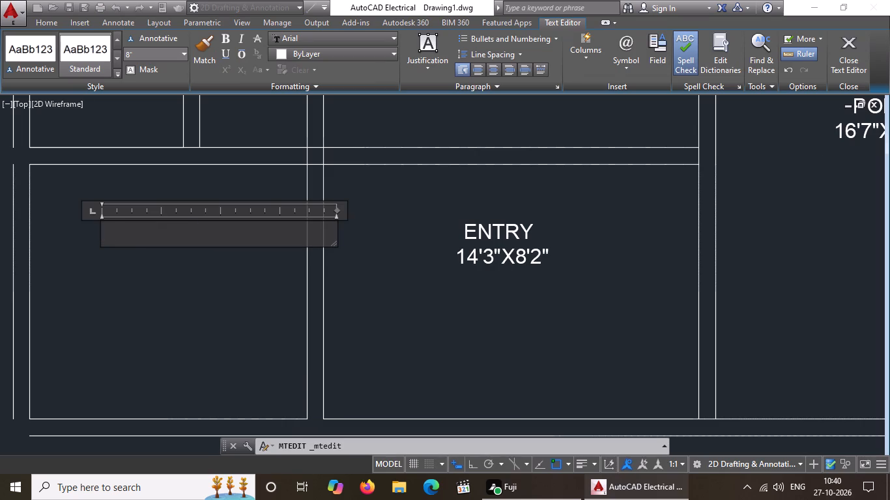
pyautogui.write('KITCHEN')
pyautogui.press('Return')
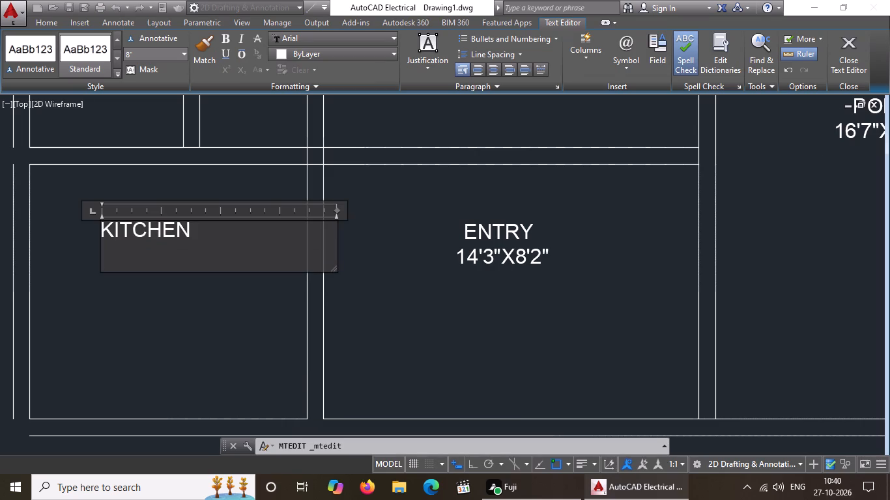
pyautogui.write('12\'6"')
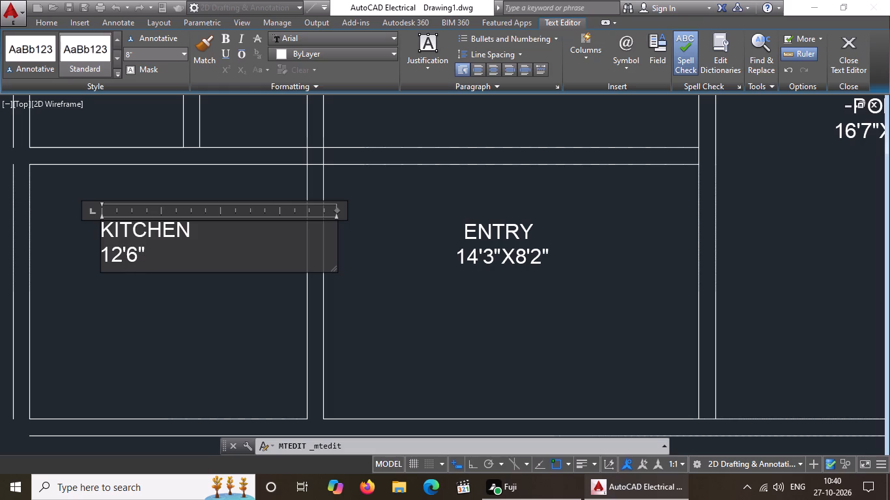
pyautogui.press('x')
pyautogui.write("11'6")
pyautogui.hotkey('shift', '"')
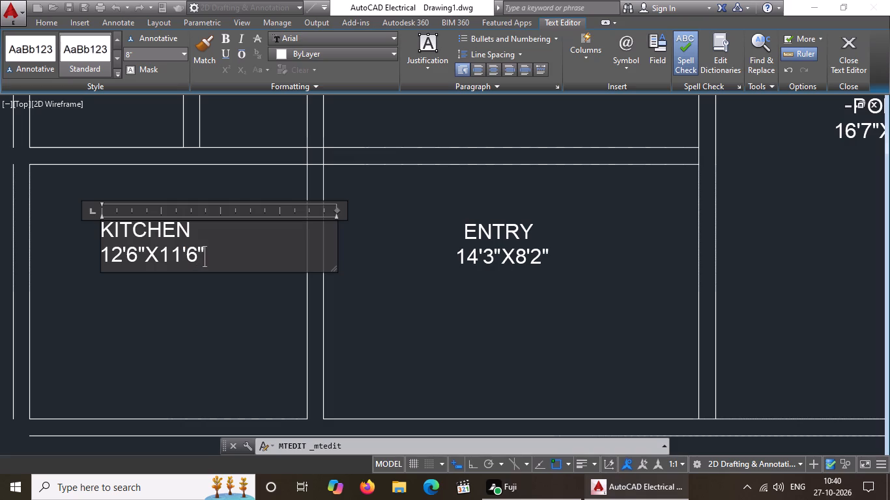
pyautogui.click(208, 329)
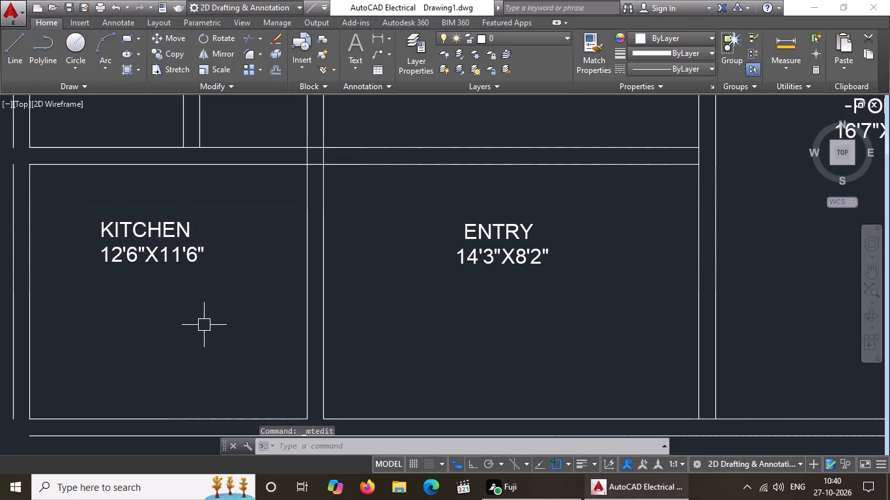
# Copy the PORCH label into the upper-left corner room of the plan.
pyautogui.scroll(-1, 204, 325)
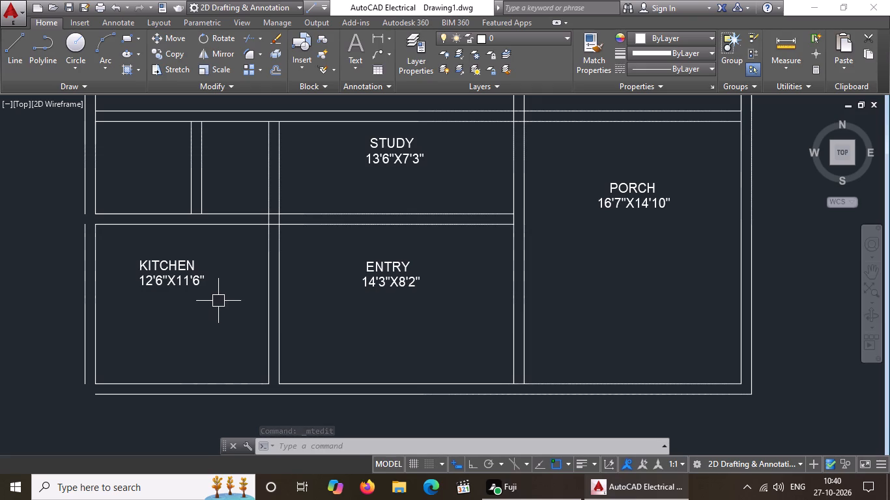
pyautogui.moveTo(218, 301); pyautogui.dragTo(192, 382, button='middle')
pyautogui.scroll(-2, 222, 329)
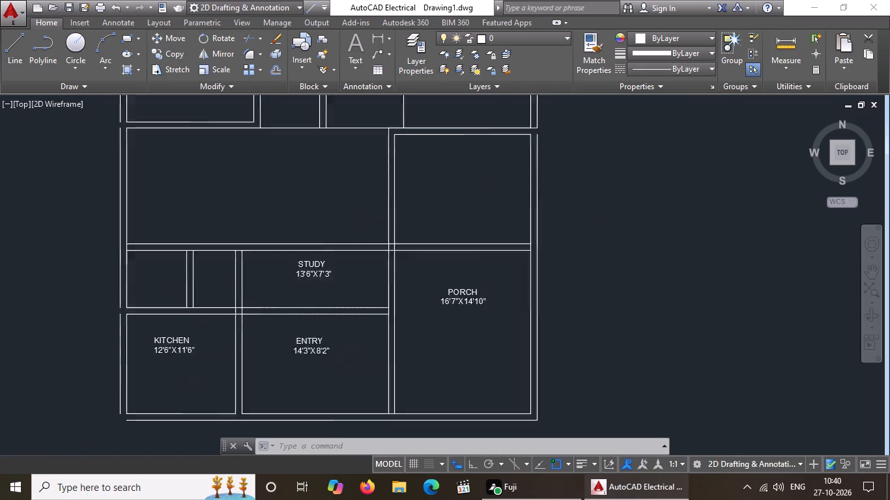
pyautogui.scroll(-1, 222, 329)
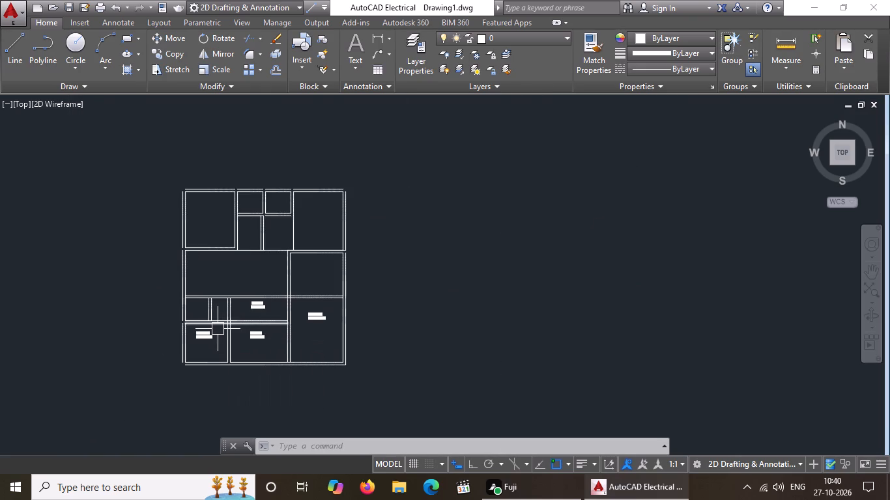
pyautogui.scroll(4, 218, 329)
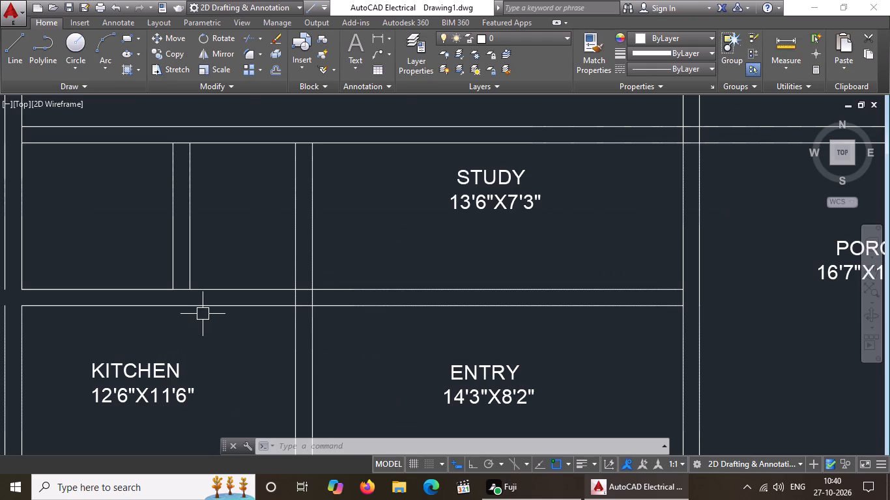
pyautogui.scroll(-4, 214, 293)
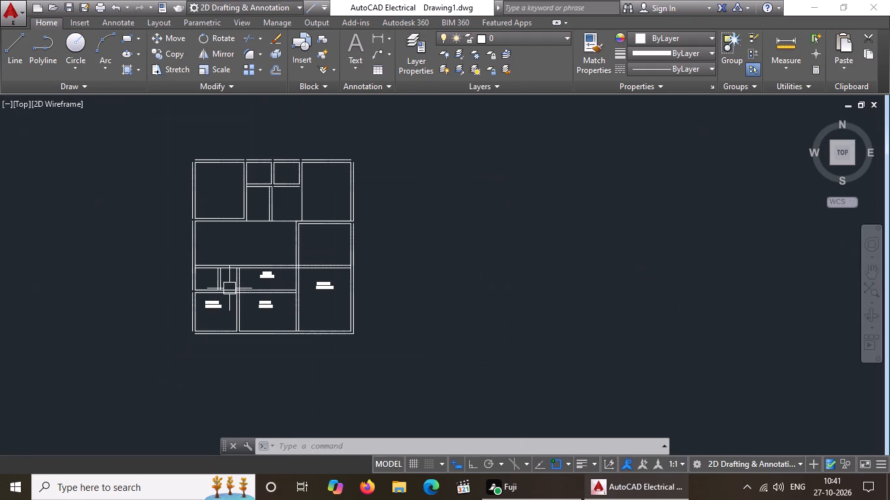
pyautogui.middleClick(230, 288)
pyautogui.scroll(2, 330, 290)
pyautogui.click(318, 286)
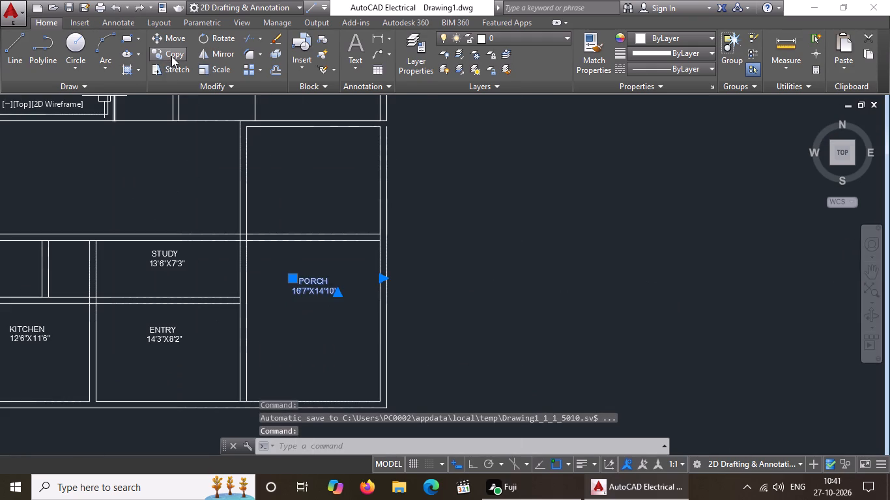
pyautogui.click(171, 56)
pyautogui.click(312, 283)
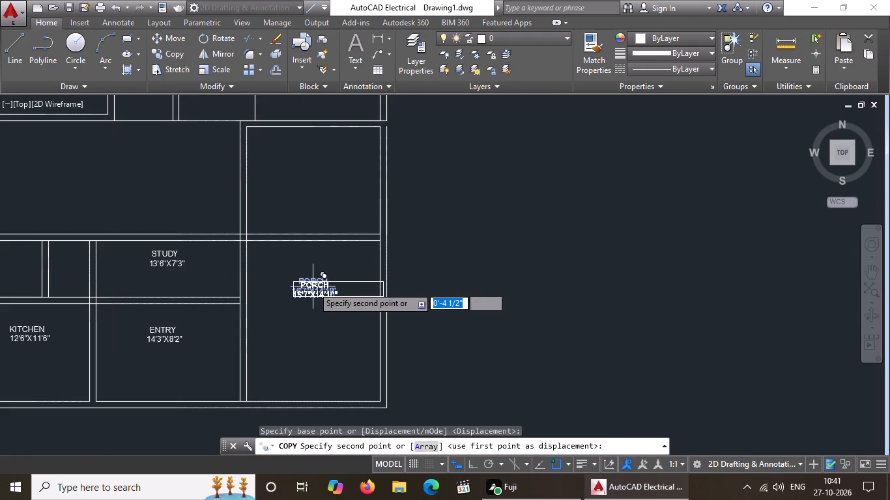
pyautogui.scroll(-3, 313, 286)
pyautogui.scroll(3, 248, 230)
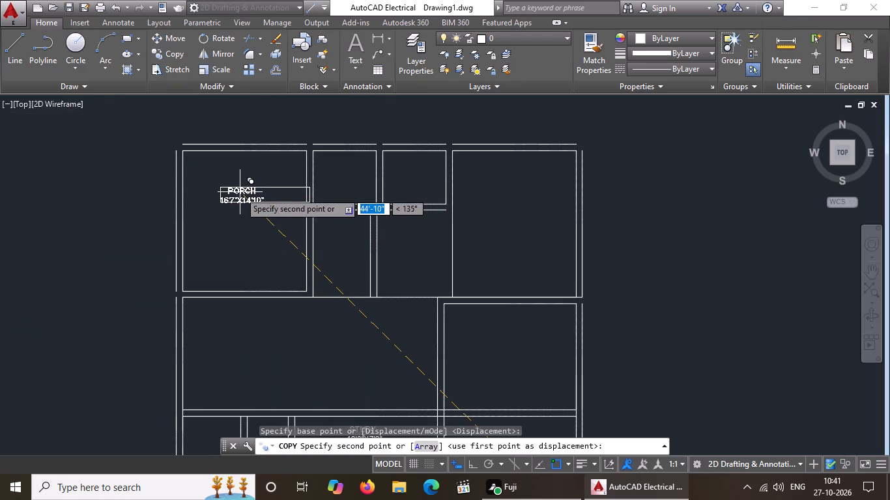
pyautogui.click(240, 192)
pyautogui.press('Escape')
# Change the PORCH copy in the upper-left room to BED ROOM with 14'8" X 16'8" on the second line, removing the name's indent.
pyautogui.scroll(3, 230, 182)
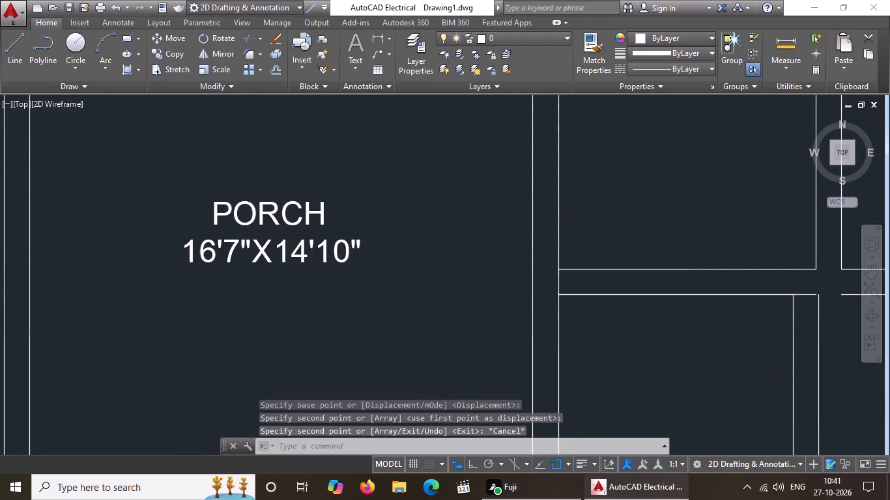
pyautogui.doubleClick(368, 245)
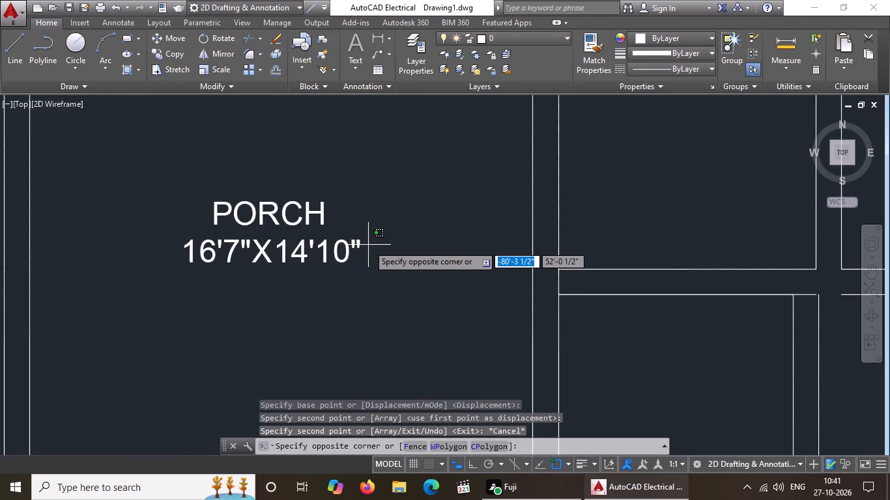
pyautogui.doubleClick(348, 255)
pyautogui.click(374, 244)
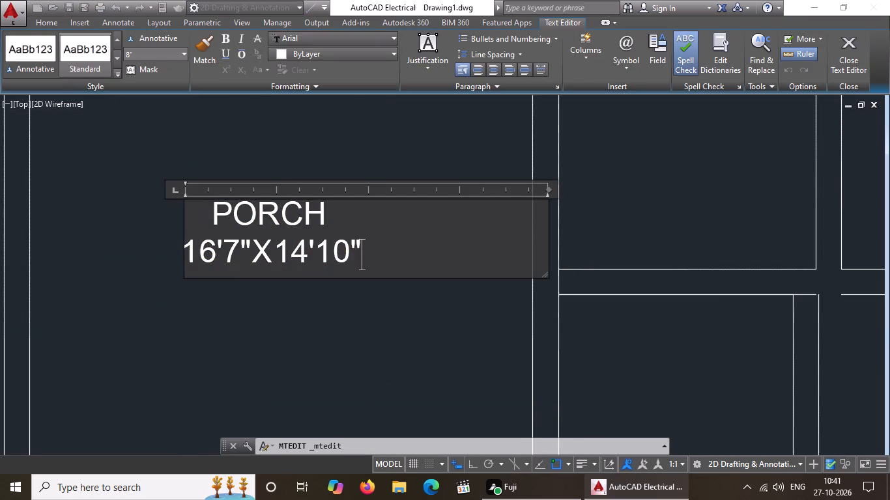
pyautogui.press('BackSpace')
pyautogui.press('BackSpace')
pyautogui.press('BackSpace')
pyautogui.press('BackSpace')
pyautogui.press('BackSpace')
pyautogui.press('BackSpace')
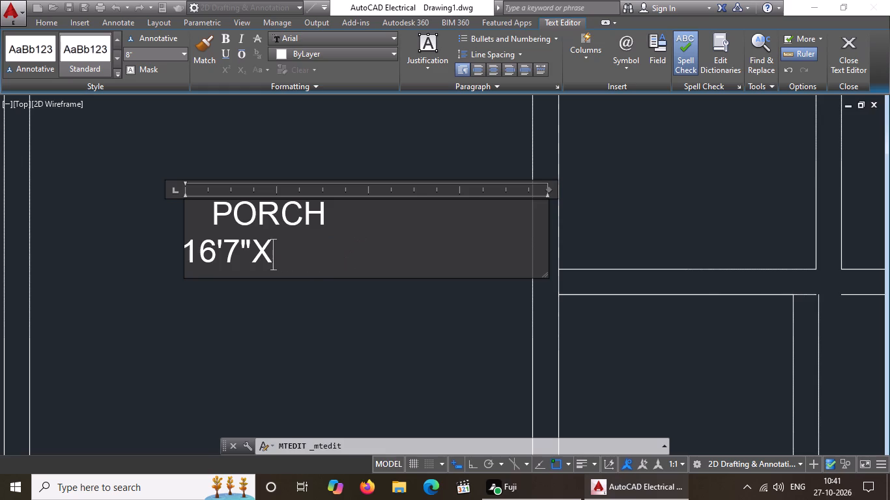
pyautogui.press('BackSpace')
pyautogui.press('BackSpace')
pyautogui.press('BackSpace')
pyautogui.press('BackSpace')
pyautogui.press('BackSpace')
pyautogui.press('BackSpace')
pyautogui.press('BackSpace')
pyautogui.press('BackSpace')
pyautogui.press('BackSpace')
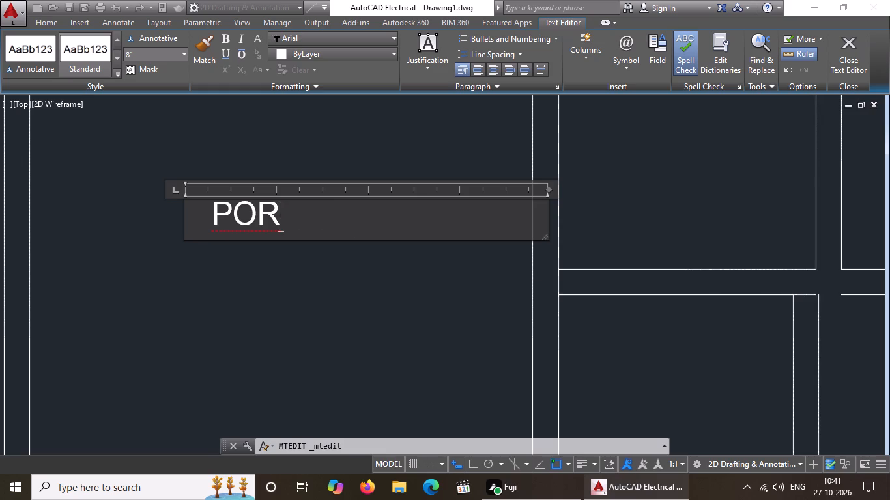
pyautogui.press('BackSpace')
pyautogui.press('BackSpace')
pyautogui.press('BackSpace')
pyautogui.press('BackSpace')
pyautogui.write('BEDROOM')
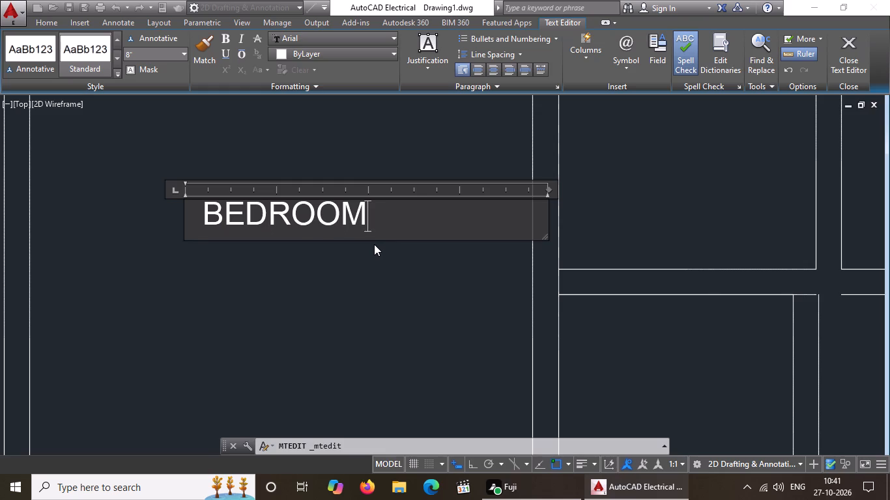
pyautogui.press('Left')
pyautogui.press('Left')
pyautogui.press('Left')
pyautogui.press('Left')
pyautogui.press('space')
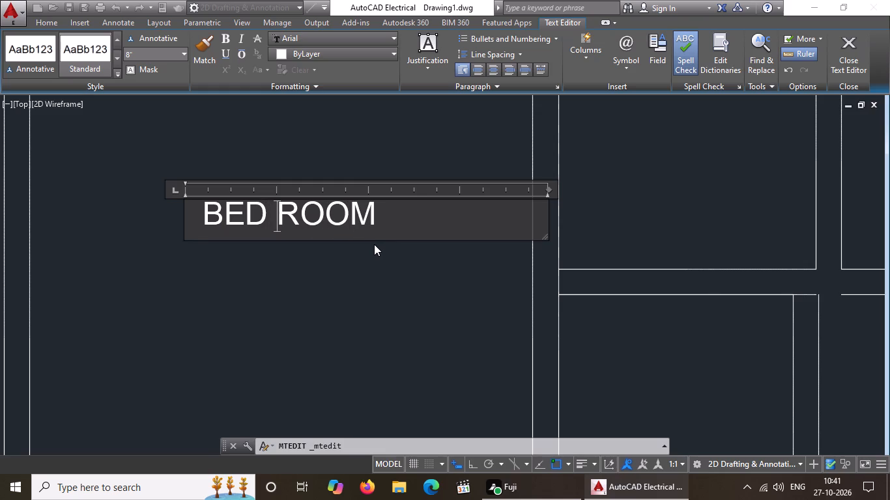
pyautogui.press('Right')
pyautogui.press('Right')
pyautogui.press('Right')
pyautogui.press('Right')
pyautogui.press('Return')
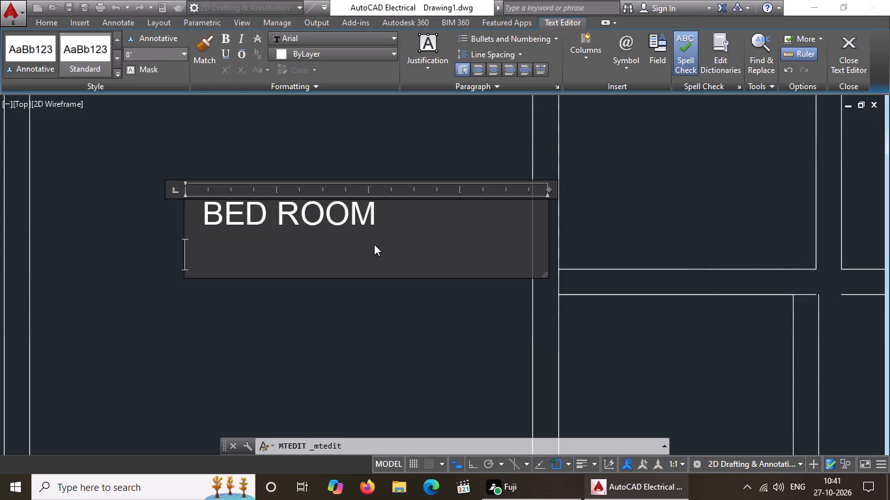
pyautogui.write("14'8")
pyautogui.hotkey('shift', '"')
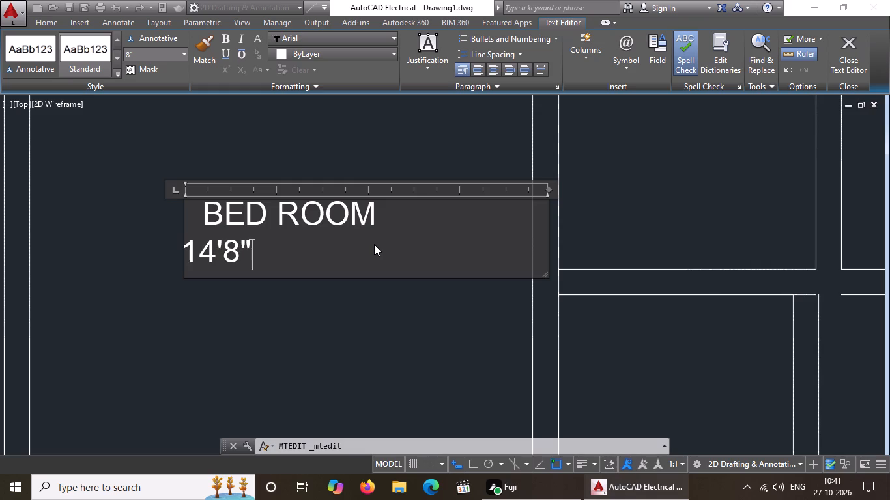
pyautogui.press('space')
pyautogui.write('X')
pyautogui.press('space')
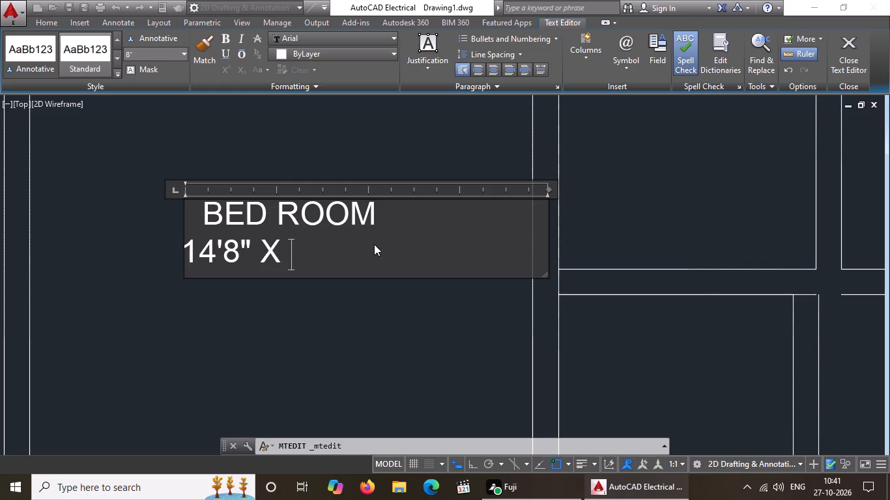
pyautogui.write("16'8")
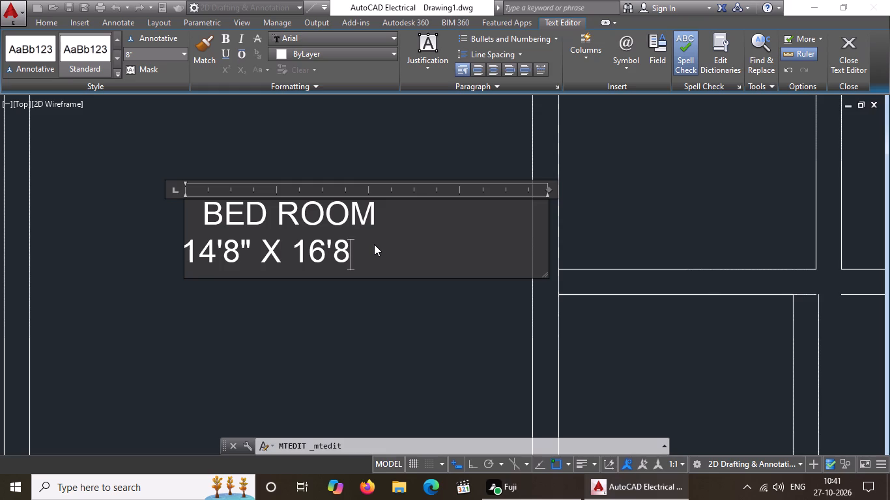
pyautogui.hotkey('shift', '"')
pyautogui.click(200, 206)
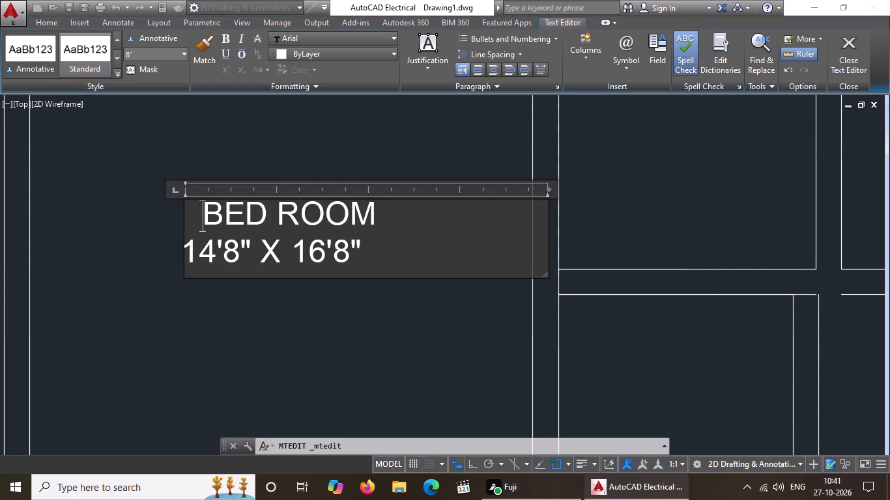
pyautogui.press('BackSpace')
pyautogui.press('BackSpace')
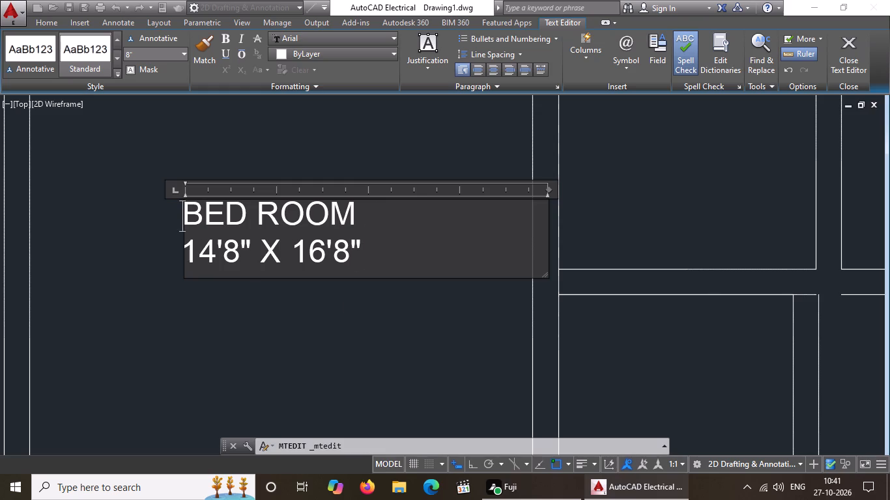
pyautogui.click(130, 314)
# Copy the BED ROOM label straight across, about 31'-5", into the upper-right corner room with Ortho on.
pyautogui.scroll(-3, 306, 301)
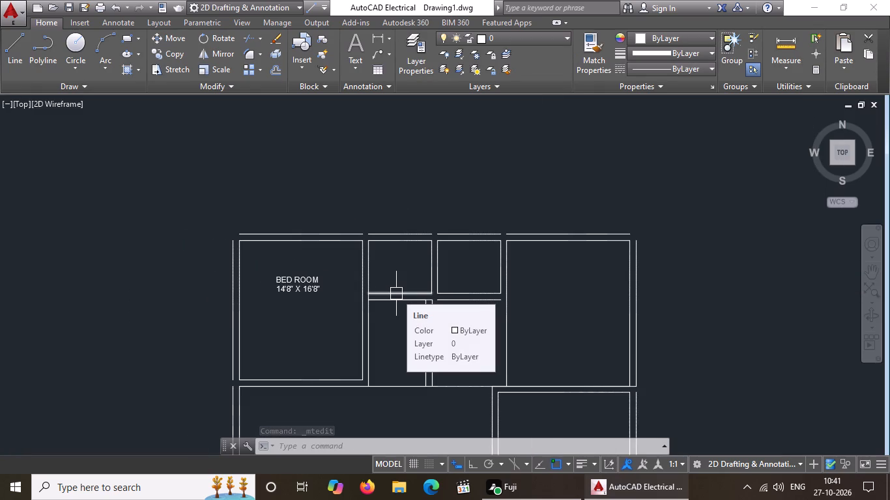
pyautogui.click(313, 289)
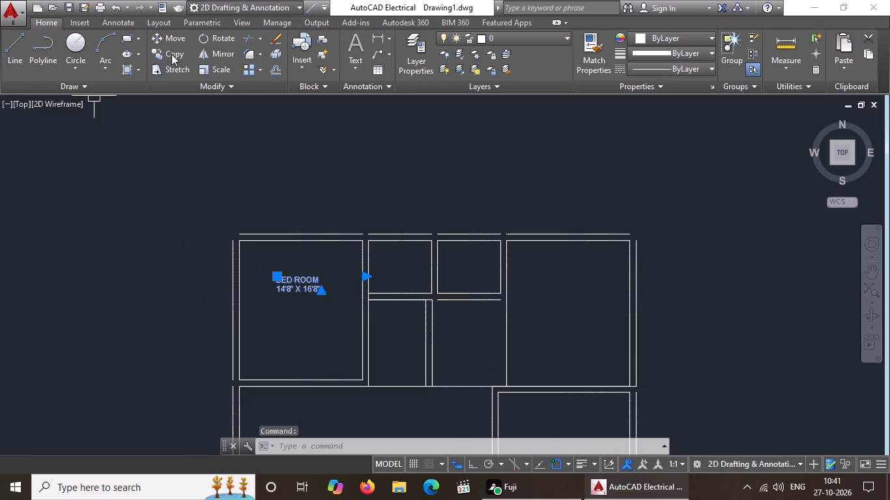
pyautogui.click(172, 53)
pyautogui.click(300, 284)
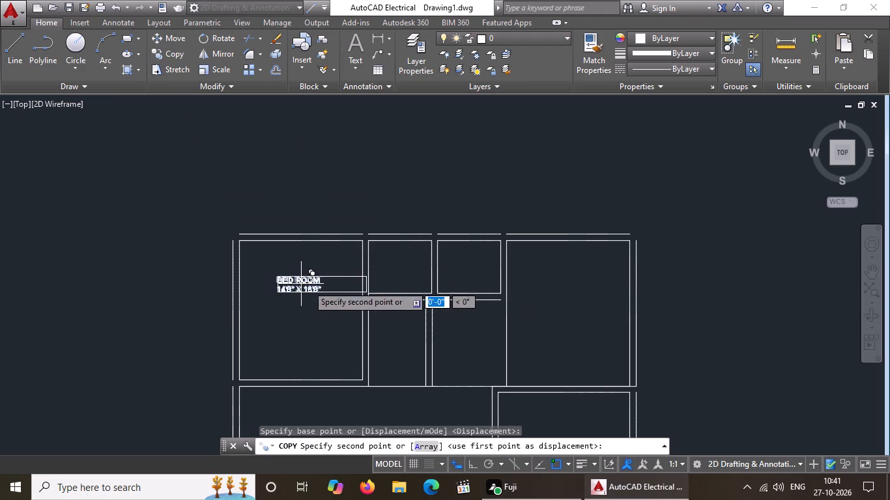
pyautogui.click(473, 464)
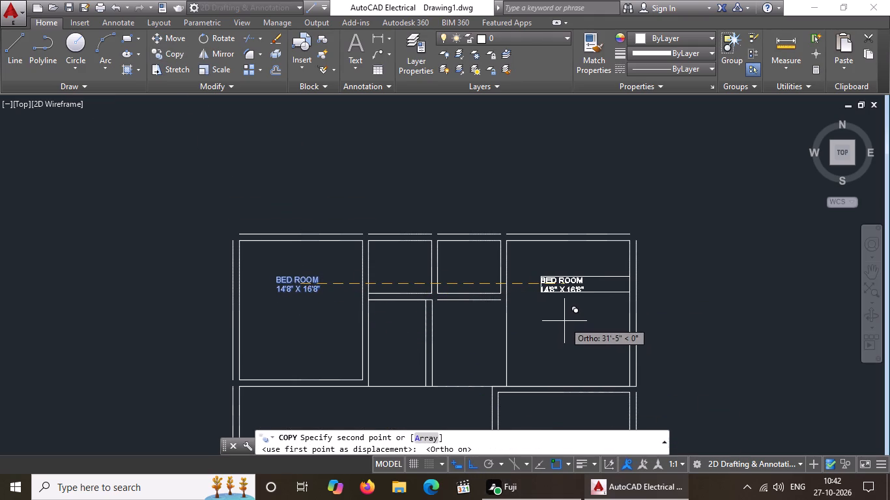
pyautogui.click(564, 321)
pyautogui.press('Escape')
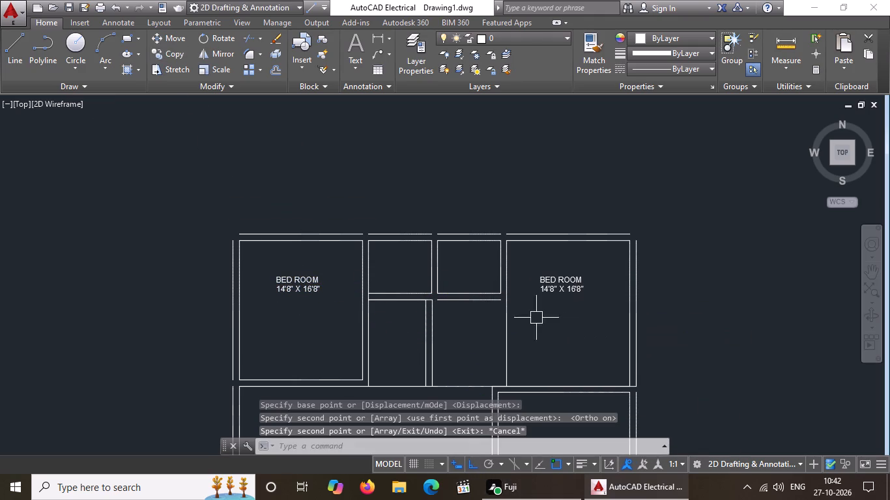
# Copy the upper-left BED ROOM label into the small top room directly beside it, with Ortho off.
pyautogui.scroll(2, 354, 290)
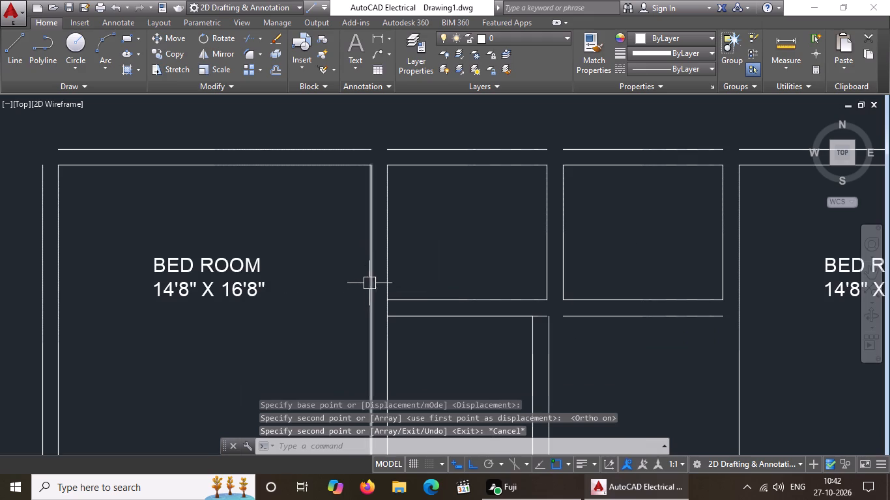
pyautogui.scroll(-3, 319, 248)
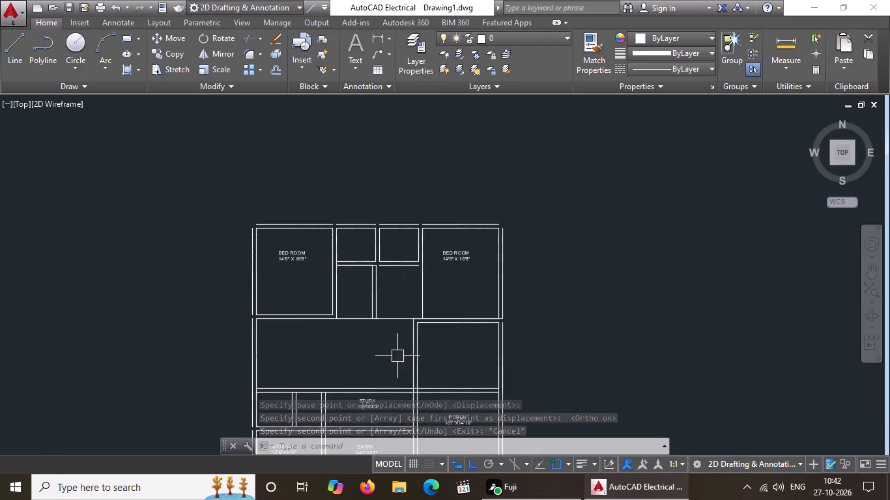
pyautogui.scroll(-3, 397, 355)
pyautogui.scroll(4, 351, 279)
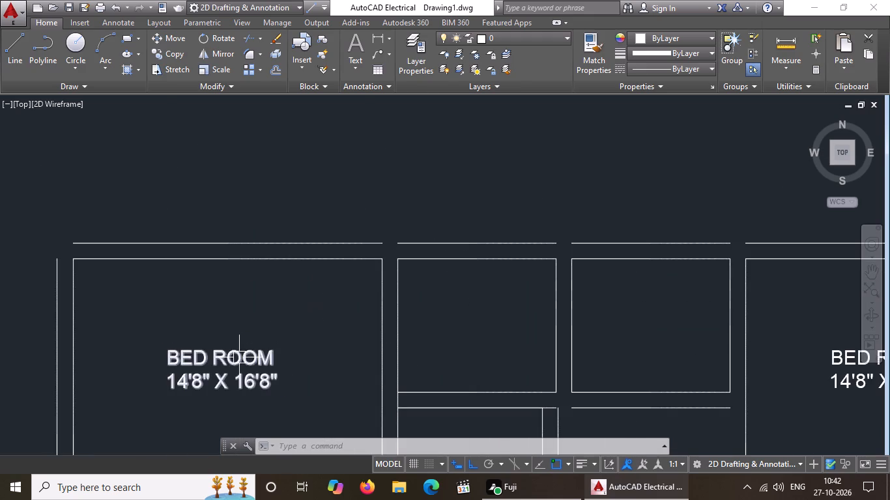
pyautogui.click(238, 358)
pyautogui.click(173, 54)
pyautogui.moveTo(234, 375); pyautogui.dragTo(267, 368)
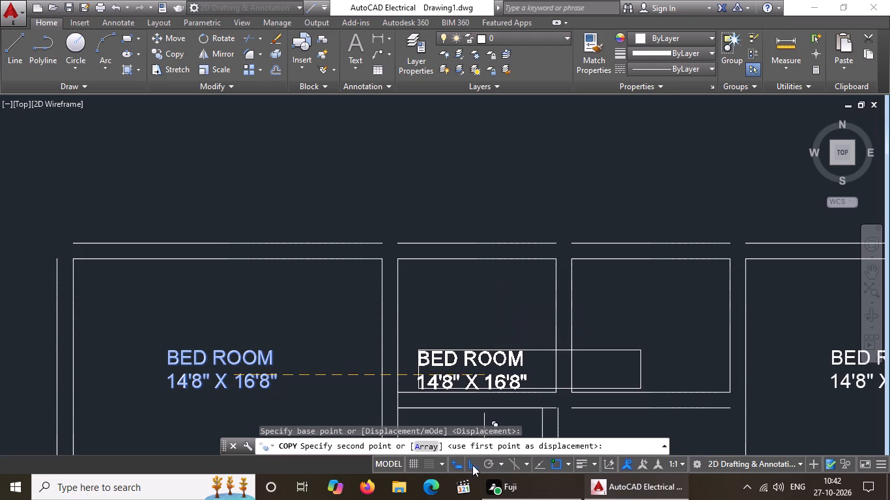
pyautogui.click(474, 464)
pyautogui.click(488, 316)
pyautogui.press('Escape')
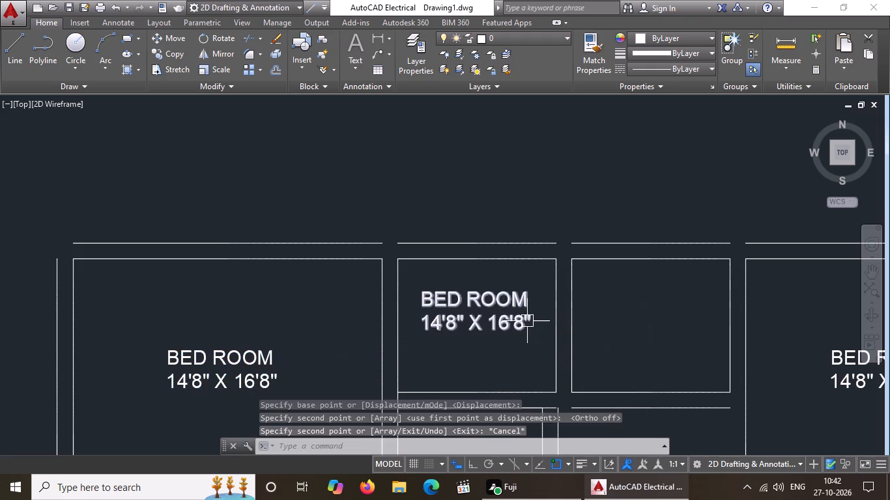
# Change the BED ROOM copy in the small top room to BATHROOM with 7'6"X6'4" on the second line, indenting the size by three spaces.
pyautogui.doubleClick(529, 321)
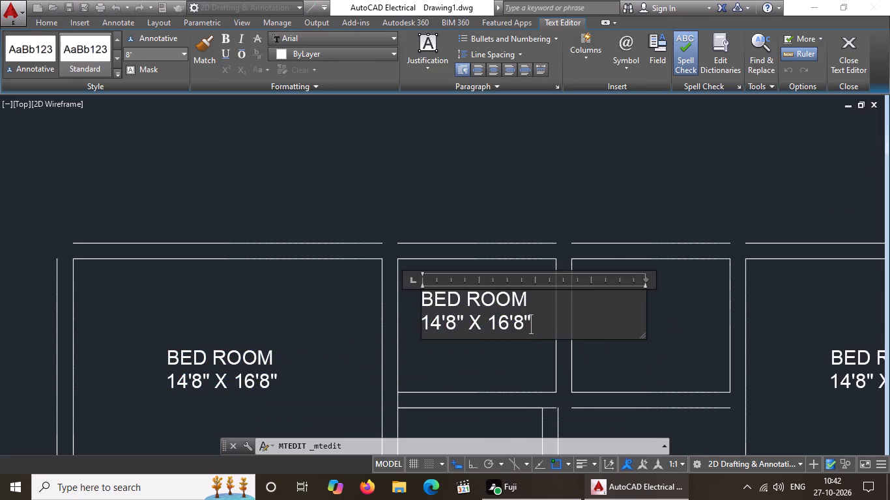
pyautogui.press('BackSpace')
pyautogui.press('BackSpace')
pyautogui.press('BackSpace')
pyautogui.press('BackSpace')
pyautogui.press('BackSpace')
pyautogui.press('BackSpace')
pyautogui.press('BackSpace')
pyautogui.press('BackSpace')
pyautogui.press('BackSpace')
pyautogui.press('BackSpace')
pyautogui.press('BackSpace')
pyautogui.press('BackSpace')
pyautogui.press('BackSpace')
pyautogui.press('BackSpace')
pyautogui.press('BackSpace')
pyautogui.press('BackSpace')
pyautogui.press('BackSpace')
pyautogui.press('BackSpace')
pyautogui.press('BackSpace')
pyautogui.press('BackSpace')
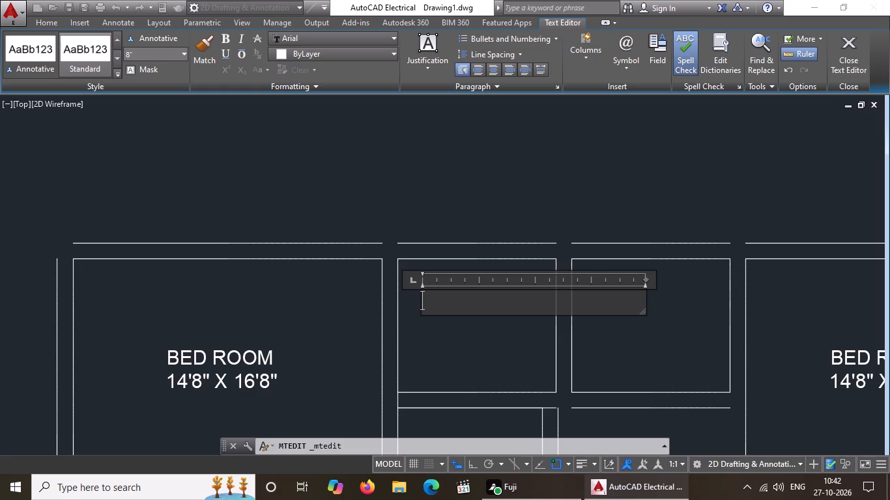
pyautogui.write('BATH')
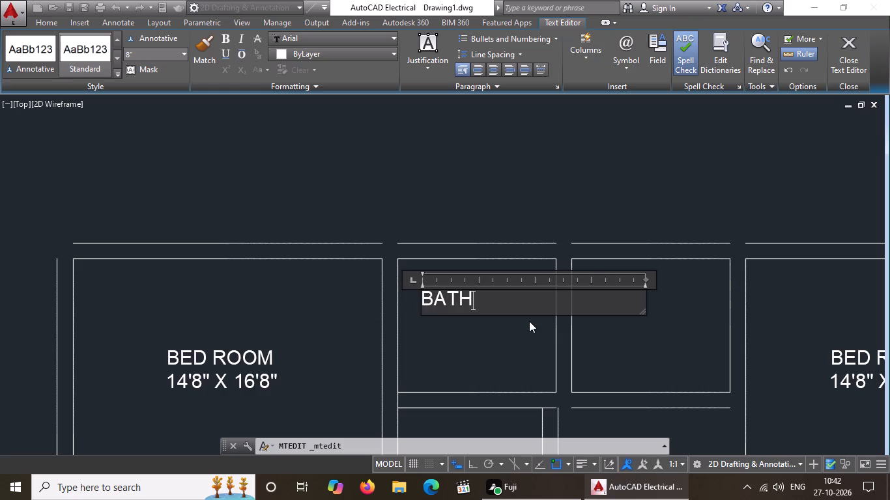
pyautogui.press('Return')
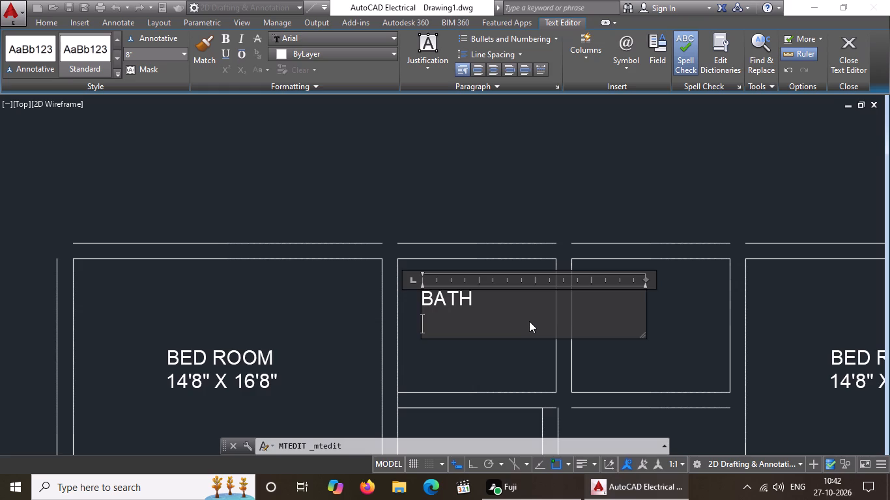
pyautogui.press('BackSpace')
pyautogui.write('RT')
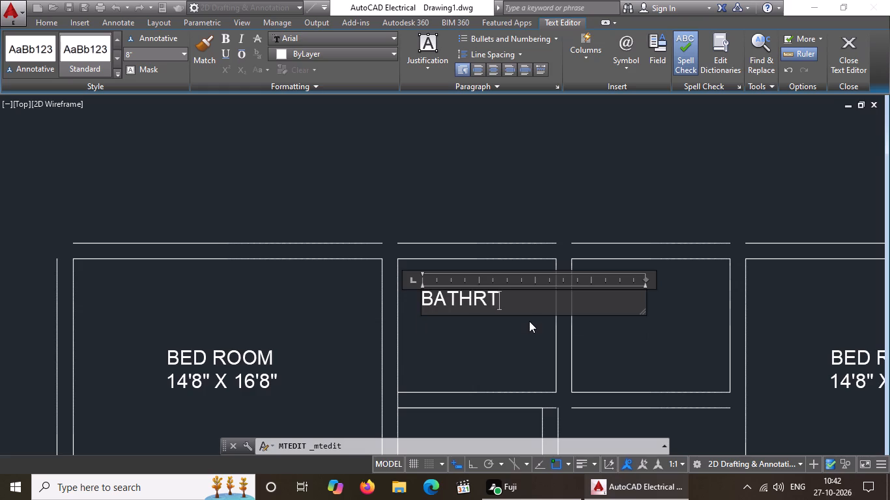
pyautogui.press('BackSpace')
pyautogui.write('OOM')
pyautogui.press('Return')
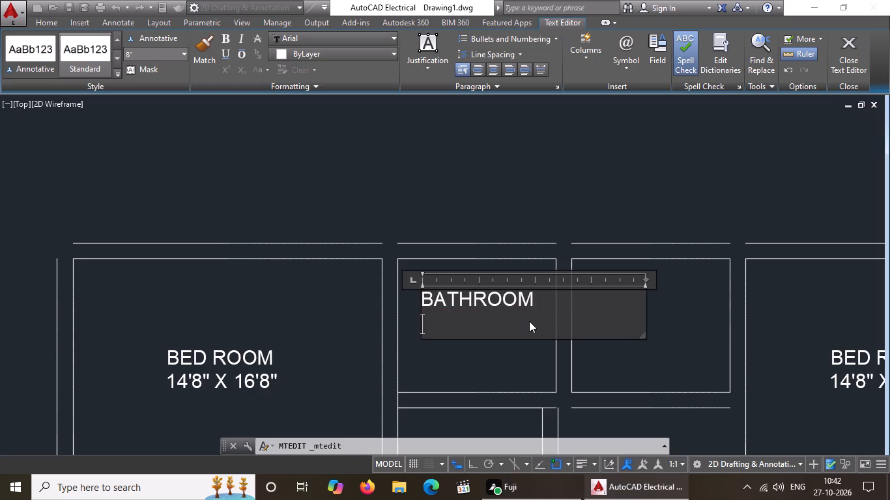
pyautogui.write('7\'6"')
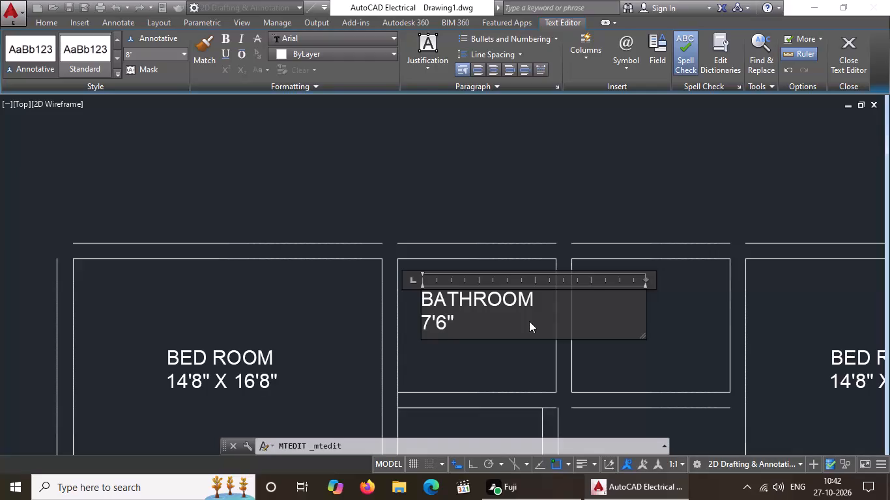
pyautogui.press('x')
pyautogui.write('6\'4"')
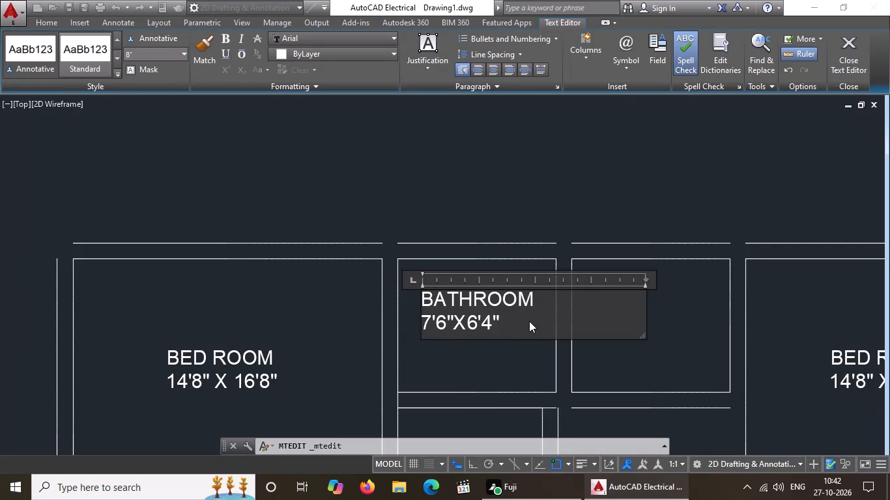
pyautogui.click(424, 318)
pyautogui.press('space')
pyautogui.press('space')
pyautogui.press('space')
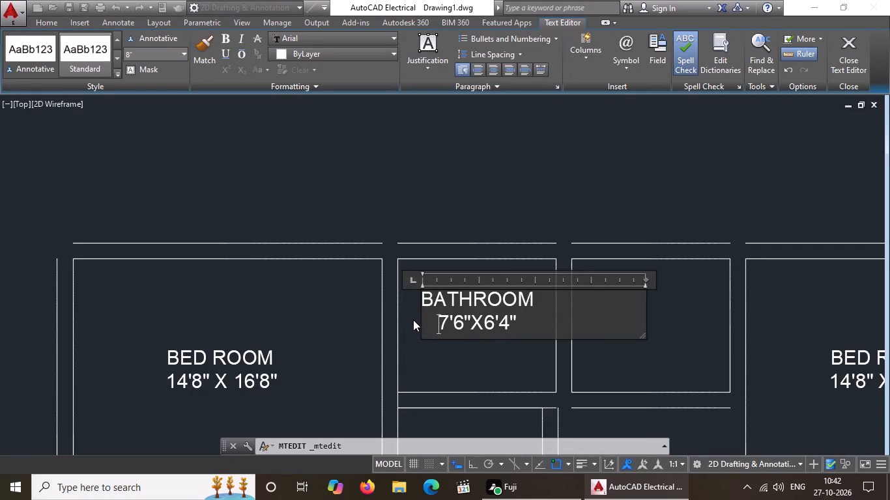
pyautogui.click(469, 366)
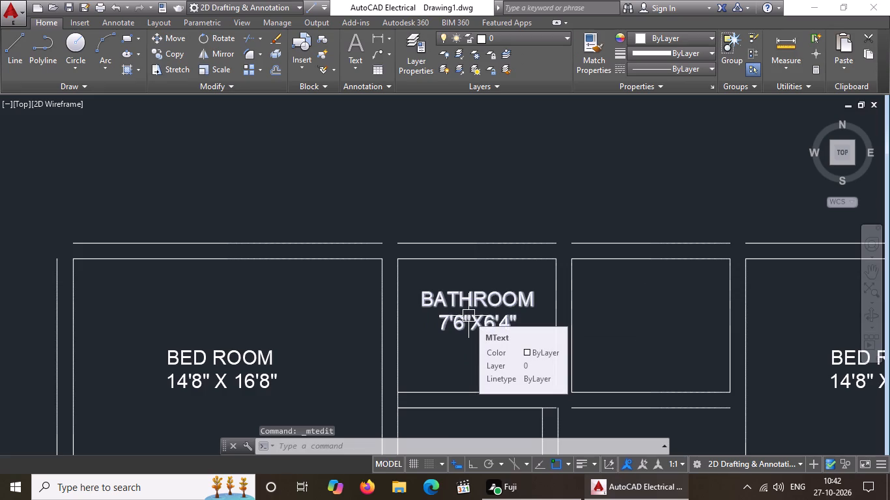
# Copy the BATHROOM label about 8'-4 1/2" across into the adjacent small top room, beside the upper-right bedroom.
pyautogui.click(470, 316)
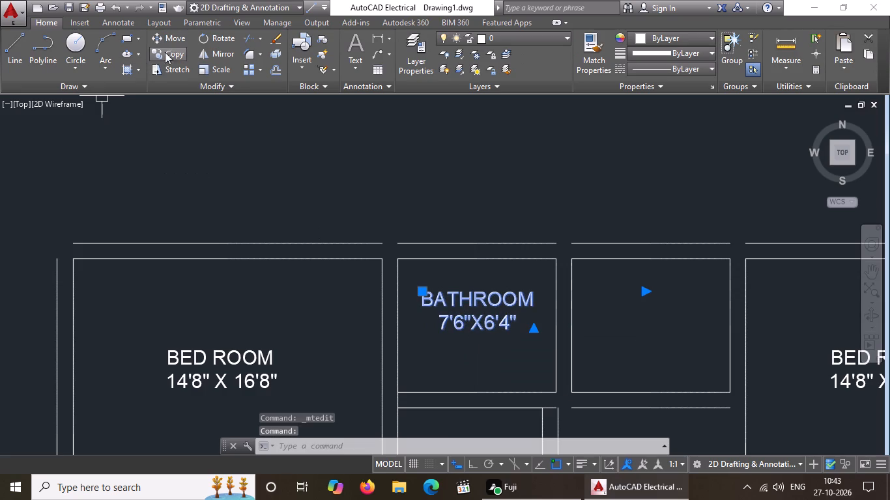
pyautogui.click(172, 49)
pyautogui.click(474, 311)
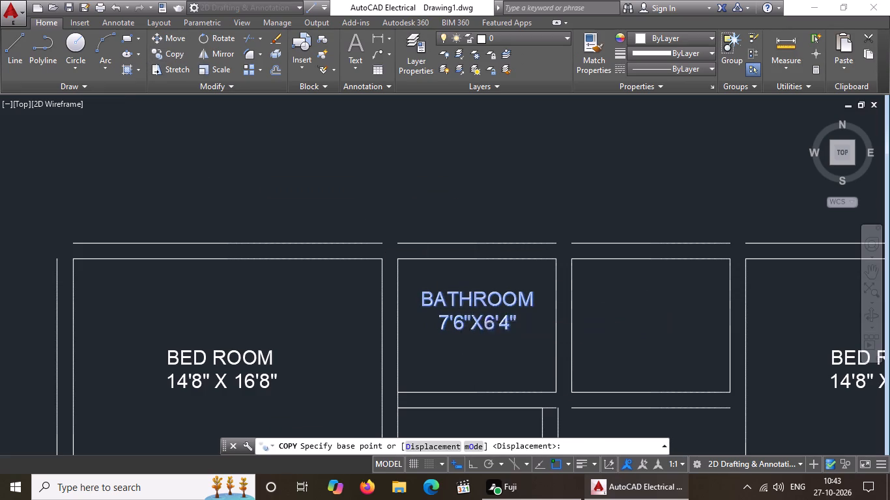
pyautogui.click(650, 307)
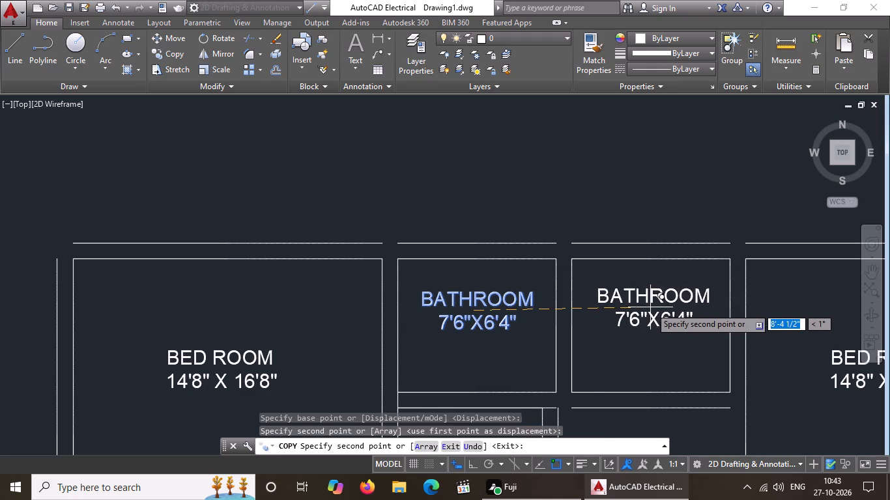
pyautogui.scroll(-4, 630, 270)
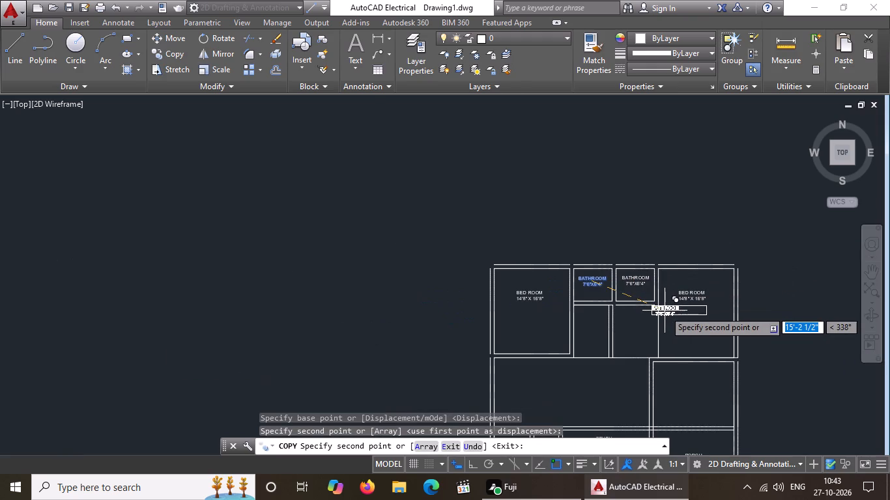
pyautogui.press('Escape')
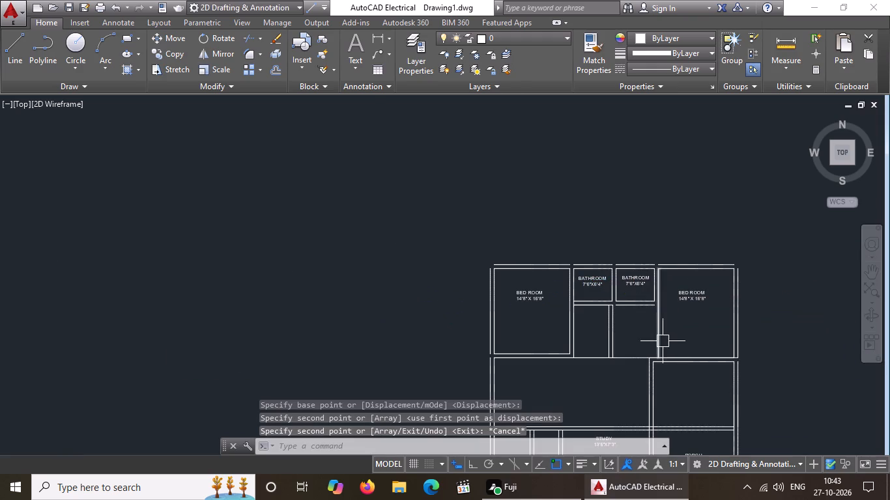
# Trim the horizontal wall line across the bottom of the open space below the right bathroom, including the short leftover piece.
pyautogui.scroll(2, 635, 354)
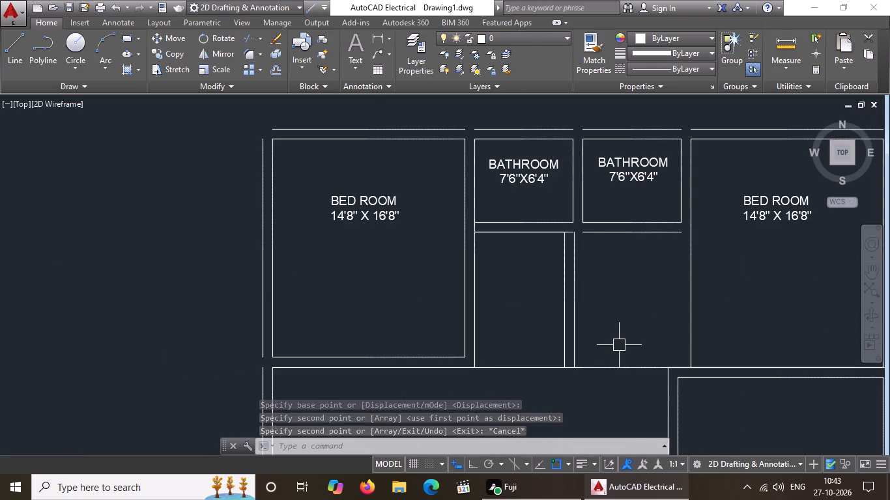
pyautogui.scroll(-1, 619, 345)
pyautogui.scroll(2, 659, 365)
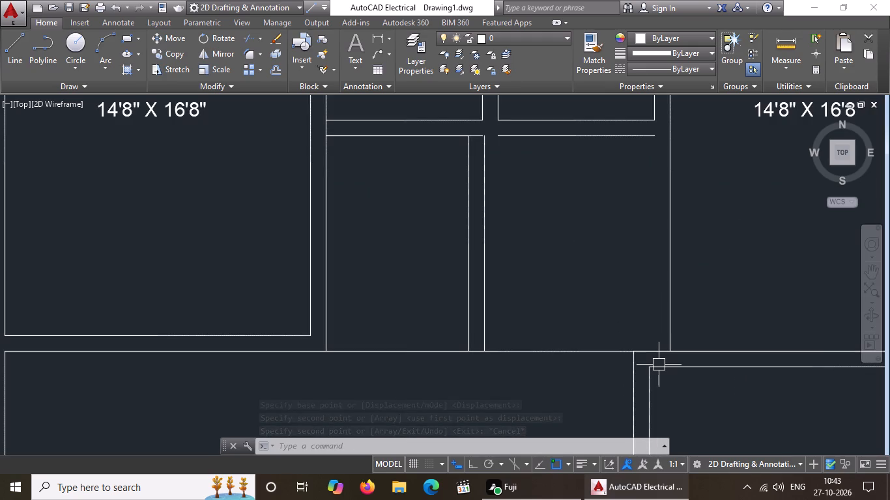
pyautogui.press('Escape')
pyautogui.write('TR')
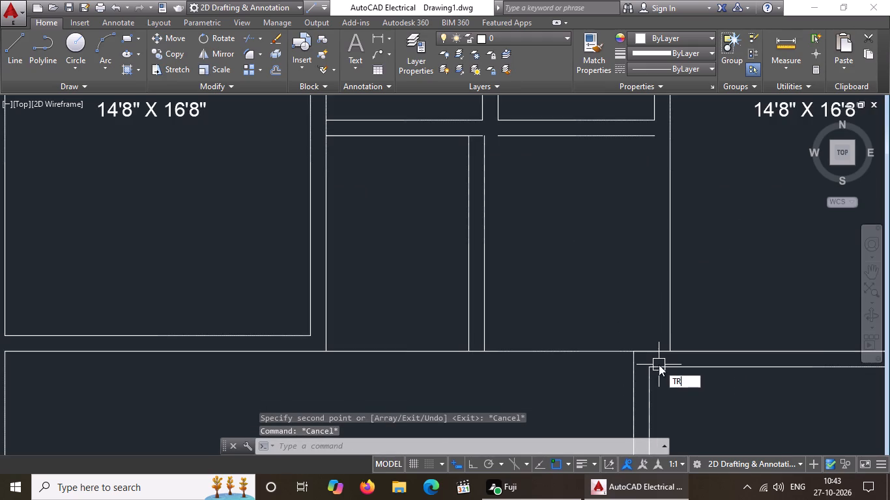
pyautogui.press('space')
pyautogui.press('space')
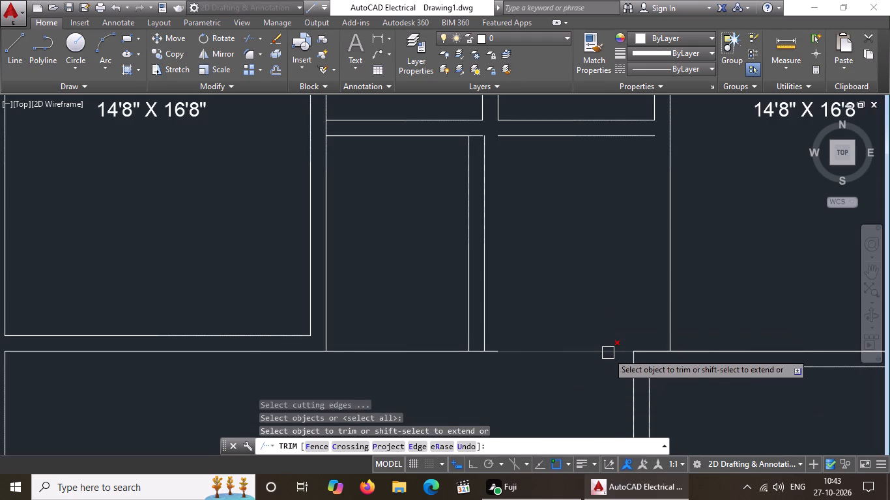
pyautogui.click(609, 353)
pyautogui.click(502, 354)
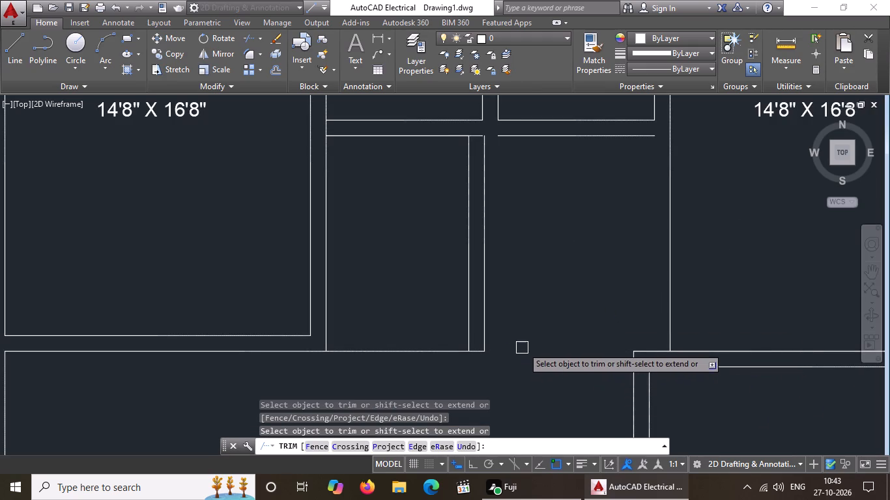
pyautogui.scroll(-3, 524, 346)
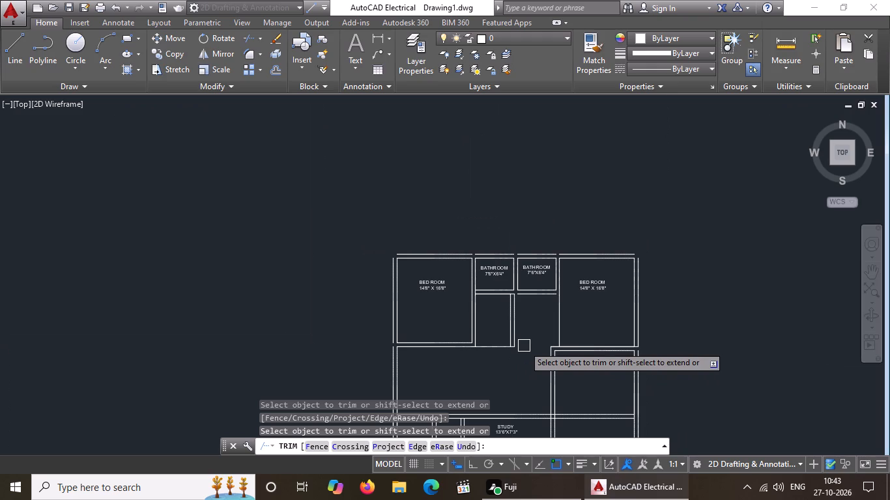
pyautogui.press('Escape')
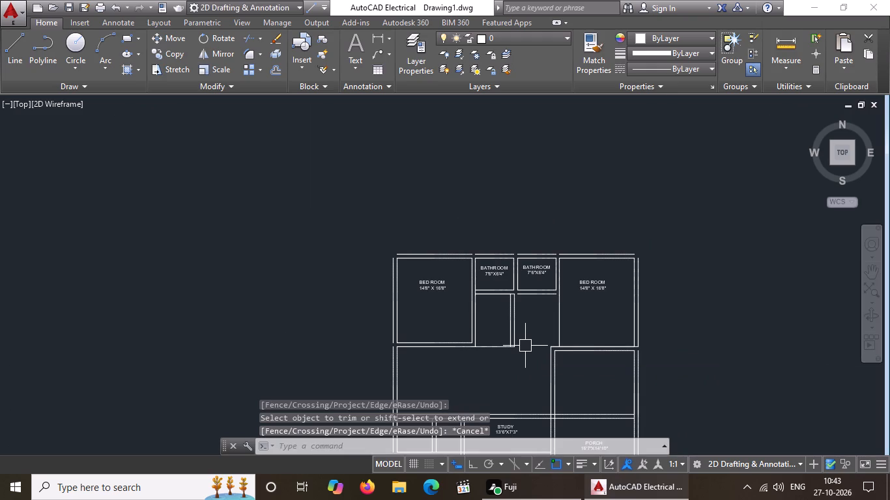
# Copy the left BATHROOM label about 9'-10" down into the narrow room directly below it.
pyautogui.scroll(2, 536, 333)
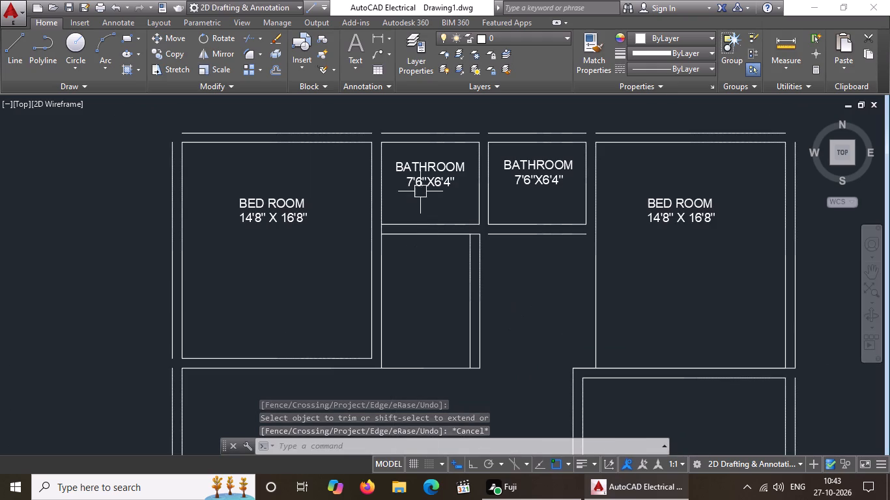
pyautogui.click(425, 174)
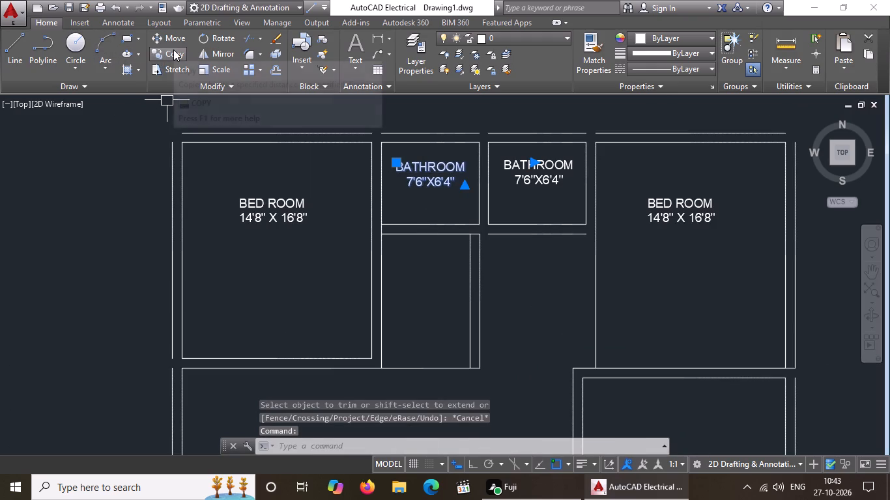
pyautogui.click(173, 49)
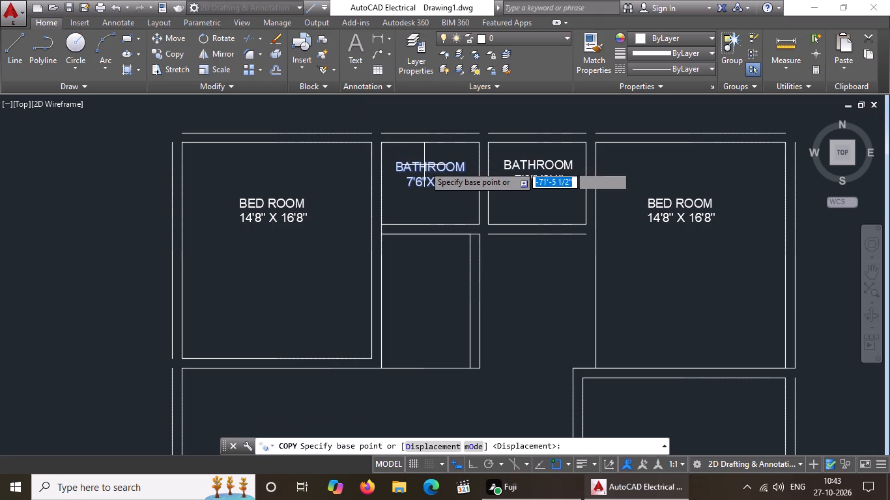
pyautogui.click(424, 165)
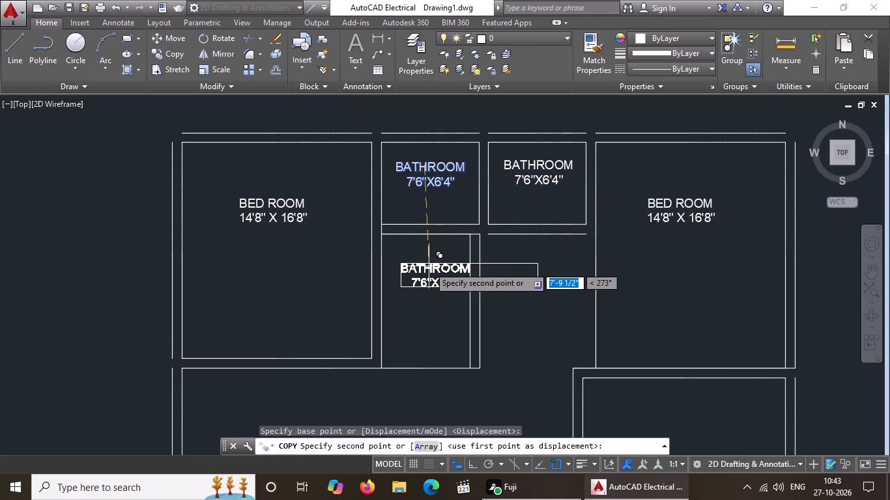
pyautogui.click(423, 293)
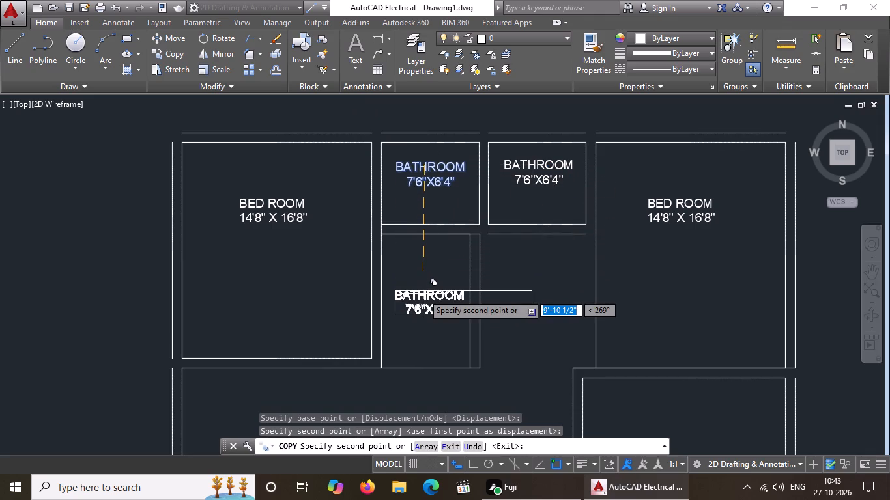
pyautogui.press('Escape')
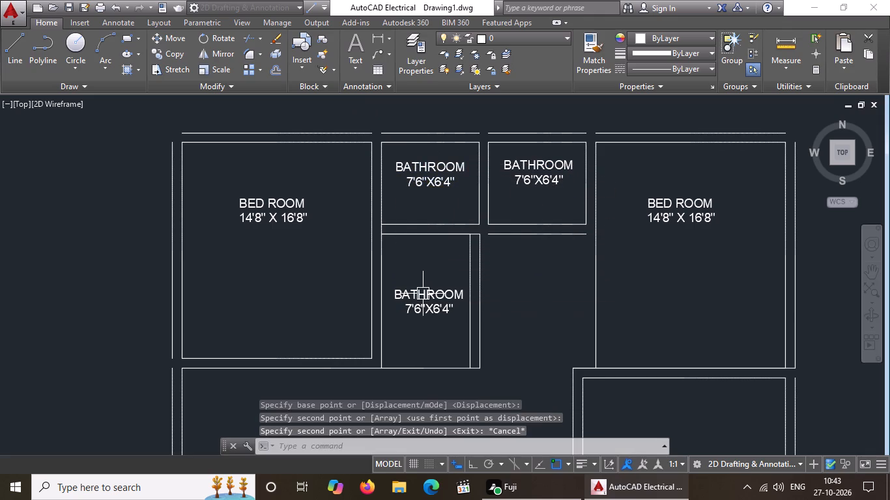
# Change the BATHROOM copy in the narrow room to DRESS with 6'10"X6'4" on the second line, indenting DRESS by one space.
pyautogui.doubleClick(448, 310)
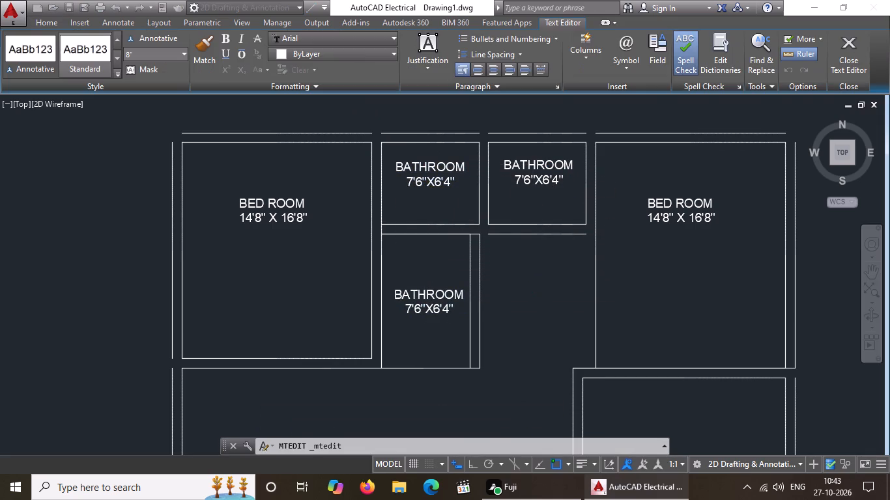
pyautogui.press('BackSpace')
pyautogui.press('BackSpace')
pyautogui.press('BackSpace')
pyautogui.press('BackSpace')
pyautogui.press('BackSpace')
pyautogui.press('BackSpace')
pyautogui.press('BackSpace')
pyautogui.press('BackSpace')
pyautogui.press('BackSpace')
pyautogui.press('BackSpace')
pyautogui.press('BackSpace')
pyautogui.press('BackSpace')
pyautogui.press('BackSpace')
pyautogui.press('BackSpace')
pyautogui.press('BackSpace')
pyautogui.press('BackSpace')
pyautogui.press('BackSpace')
pyautogui.press('BackSpace')
pyautogui.press('BackSpace')
pyautogui.press('BackSpace')
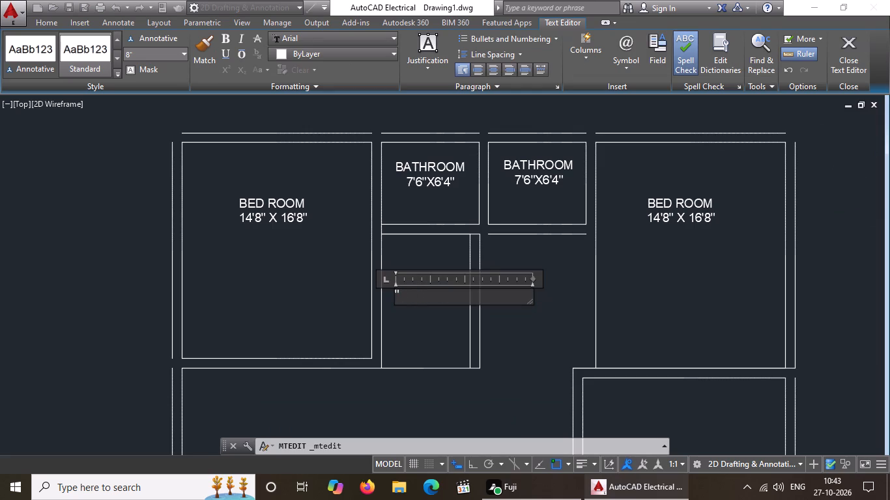
pyautogui.press('Right')
pyautogui.press('BackSpace')
pyautogui.press('BackSpace')
pyautogui.write('DRESS')
pyautogui.press('Return')
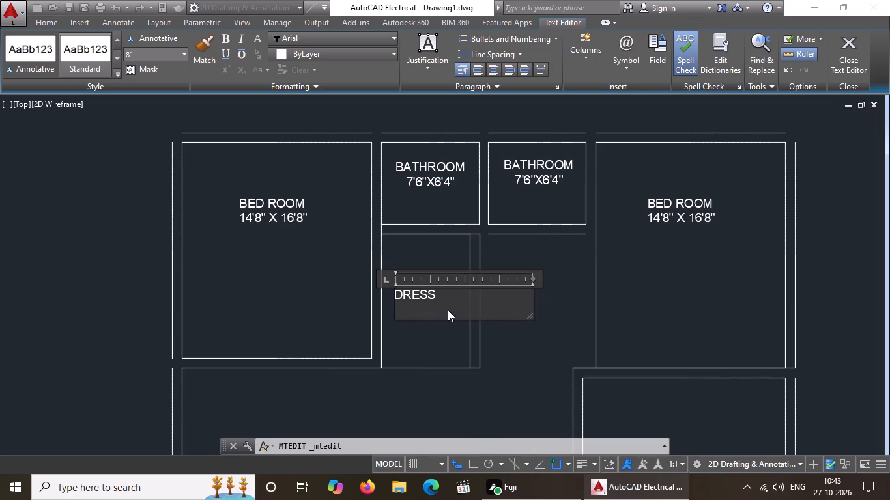
pyautogui.write("6'19")
pyautogui.press('BackSpace')
pyautogui.write('0"')
pyautogui.press('x')
pyautogui.write("6'")
pyautogui.press('4')
pyautogui.hotkey('shift', '"')
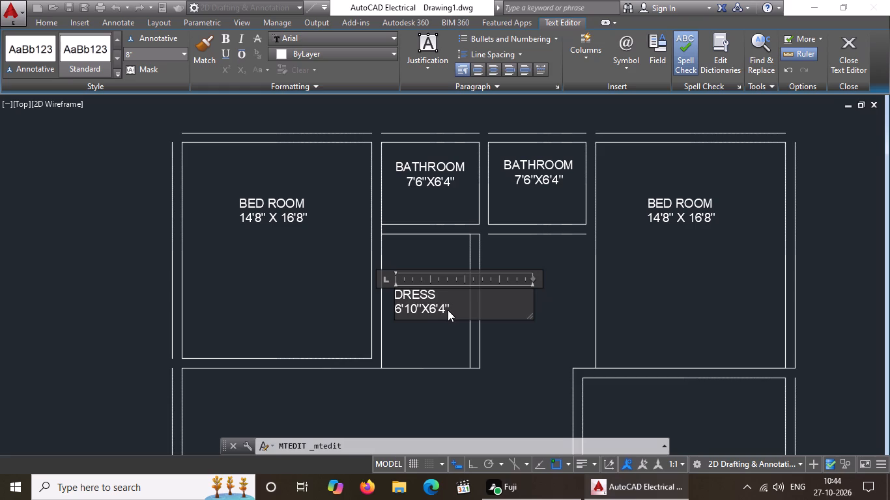
pyautogui.click(398, 292)
pyautogui.press('space')
pyautogui.click(517, 251)
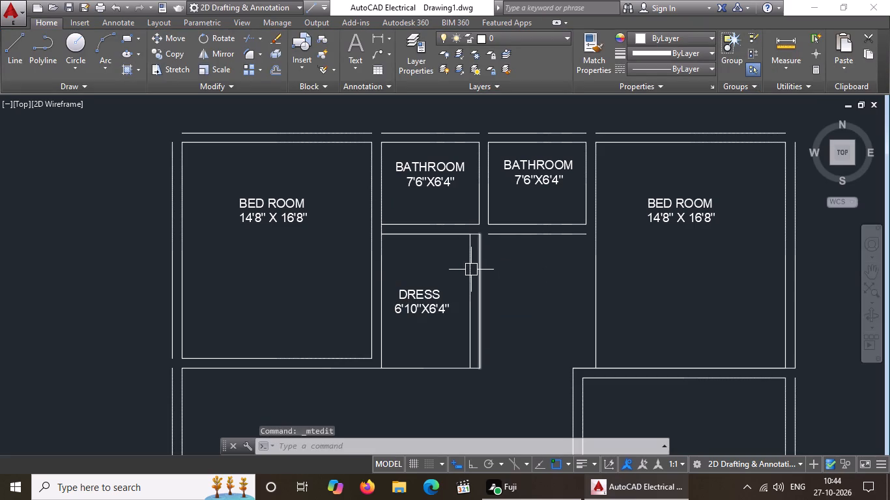
# Copy the upper-right BED ROOM label about 17'-9" down into the room directly below it.
pyautogui.scroll(-3, 471, 270)
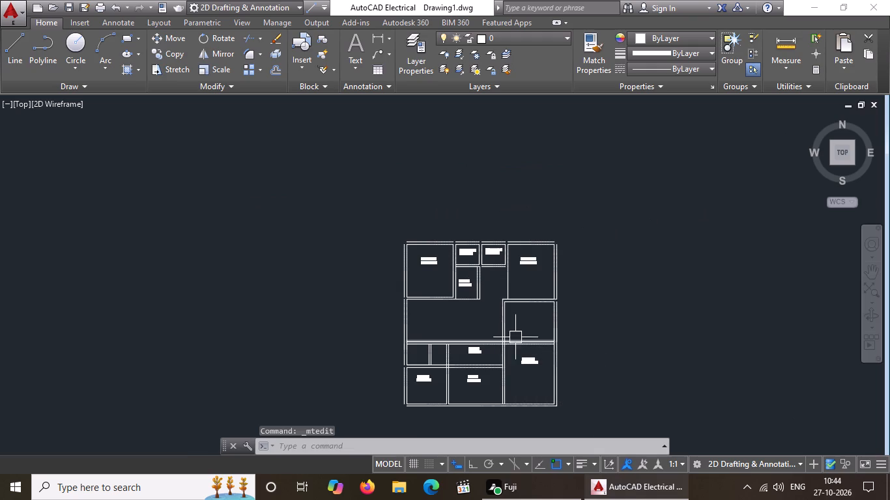
pyautogui.scroll(2, 534, 300)
pyautogui.click(525, 195)
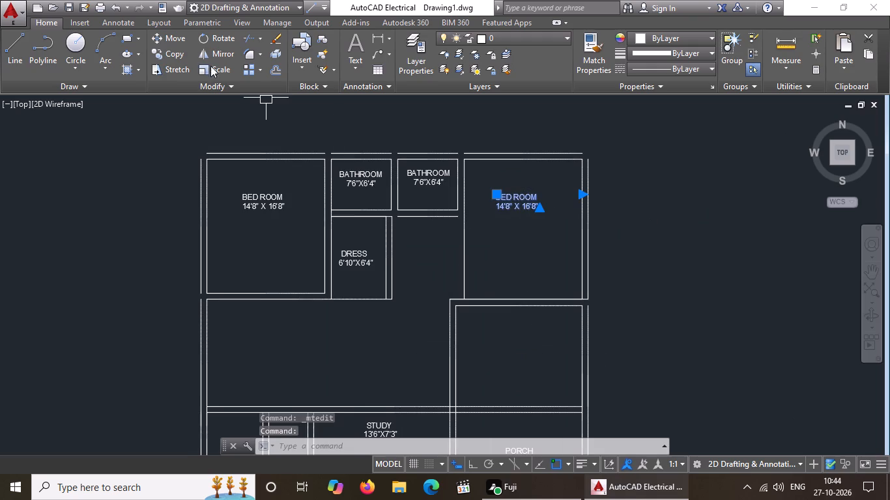
pyautogui.click(175, 53)
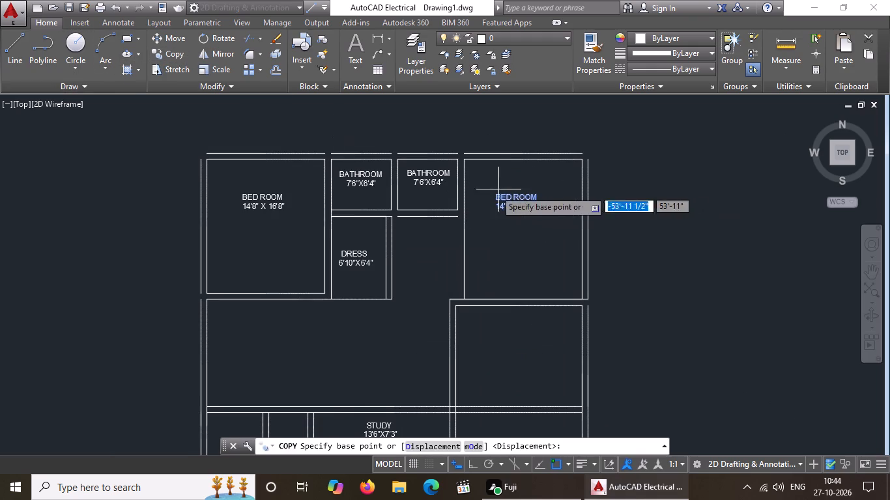
pyautogui.click(526, 204)
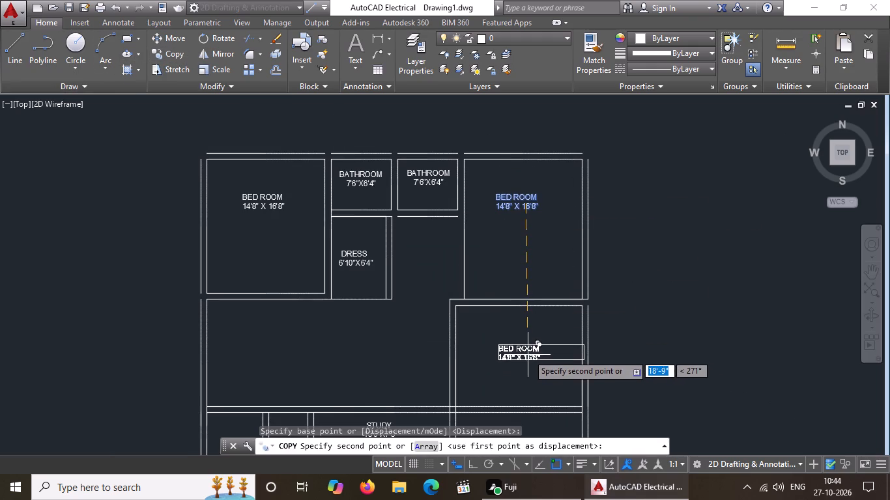
pyautogui.click(528, 347)
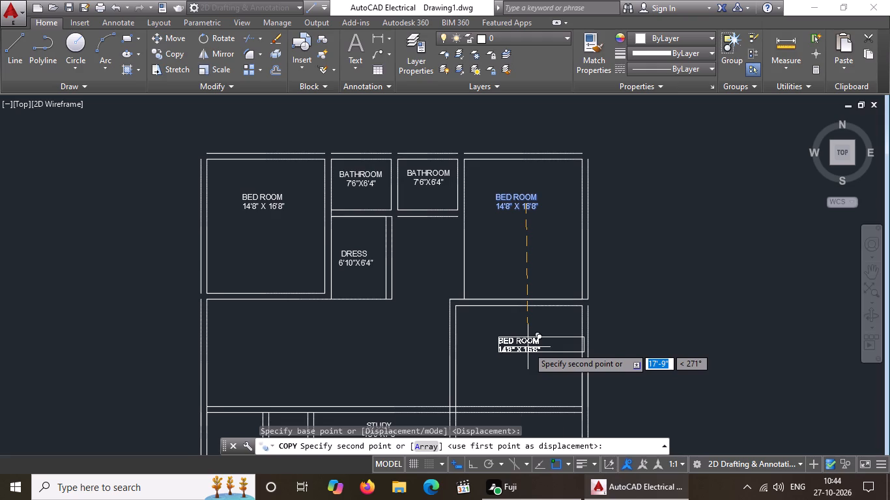
pyautogui.press('Escape')
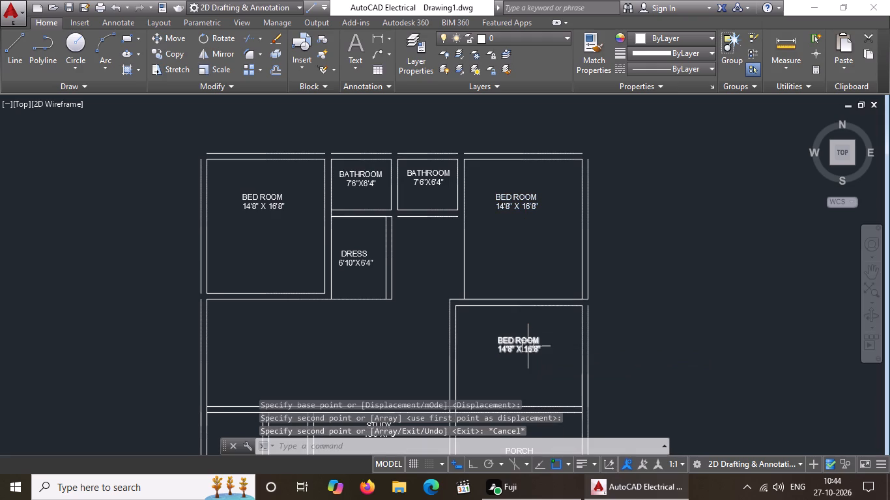
# Change the size line of the copied BED ROOM label above the porch to 15'8" X 12'7".
pyautogui.doubleClick(528, 346)
pyautogui.click(546, 353)
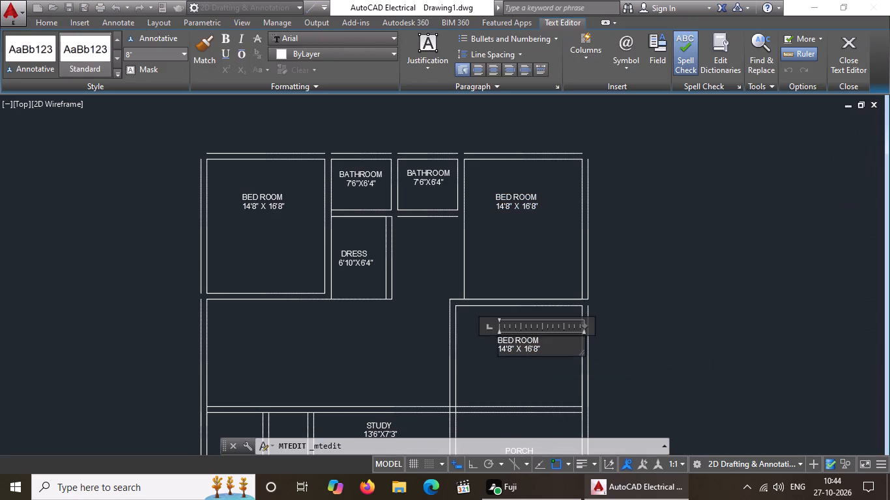
pyautogui.press('BackSpace')
pyautogui.press('BackSpace')
pyautogui.press('BackSpace')
pyautogui.press('BackSpace')
pyautogui.press('BackSpace')
pyautogui.press('BackSpace')
pyautogui.press('BackSpace')
pyautogui.press('BackSpace')
pyautogui.press('BackSpace')
pyautogui.press('BackSpace')
pyautogui.press('BackSpace')
pyautogui.press('BackSpace')
pyautogui.write("5'")
pyautogui.press('8')
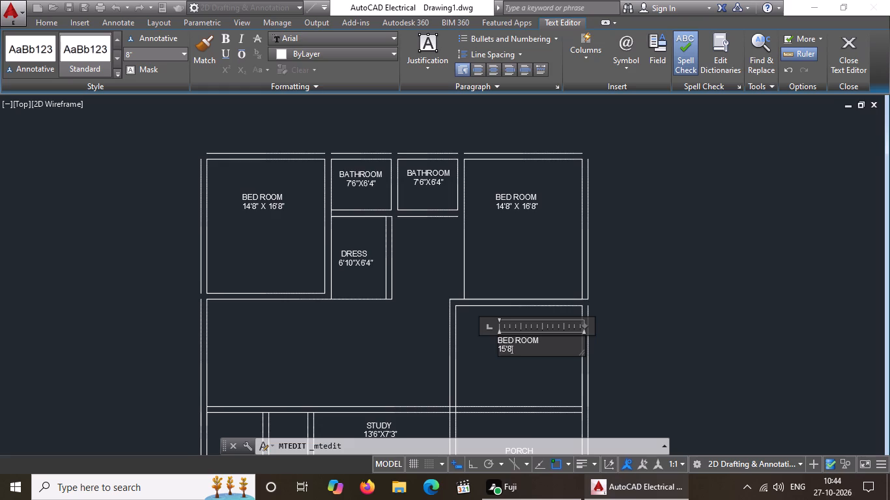
pyautogui.hotkey('shift', '"')
pyautogui.press('x')
pyautogui.press('BackSpace')
pyautogui.press('space')
pyautogui.write('X')
pyautogui.press('space')
pyautogui.write('12')
pyautogui.write("'7")
pyautogui.hotkey('shift', '"')
pyautogui.scroll(1, 546, 353)
pyautogui.click(535, 385)
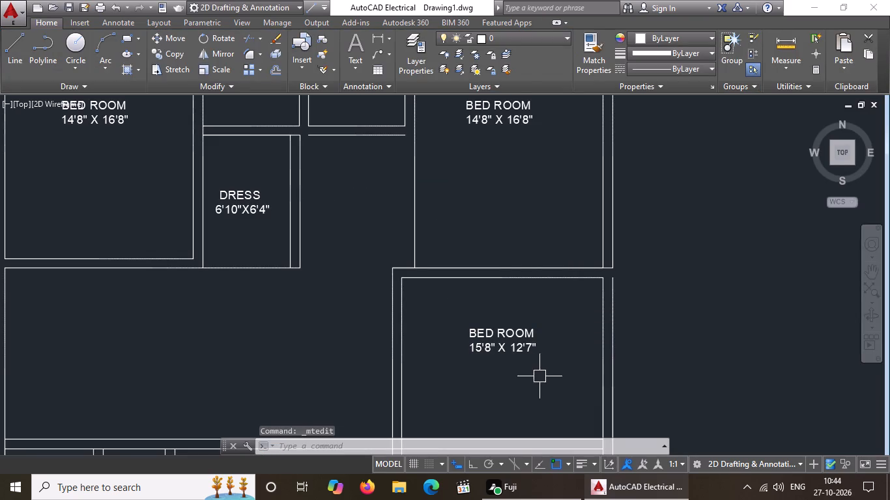
# Copy the 15'8" X 12'7" BED ROOM label about 15'-9" across into the large open space above the study.
pyautogui.scroll(-4, 539, 375)
pyautogui.scroll(2, 304, 255)
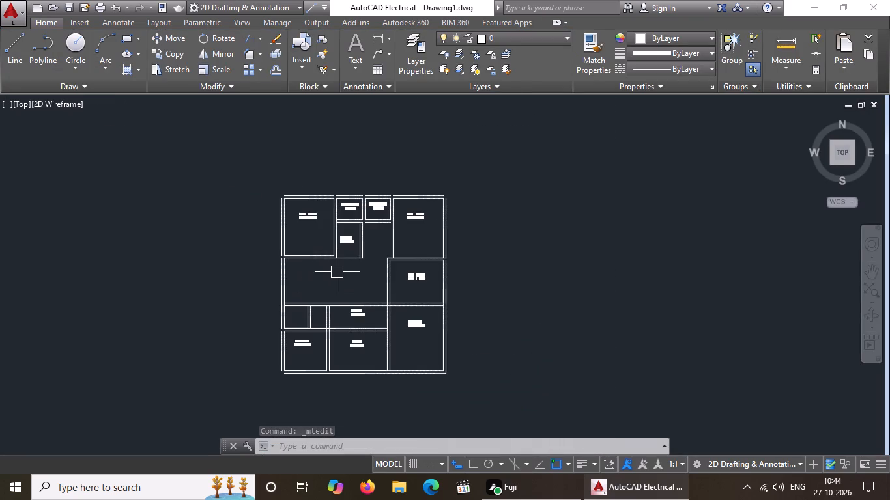
pyautogui.scroll(2, 324, 312)
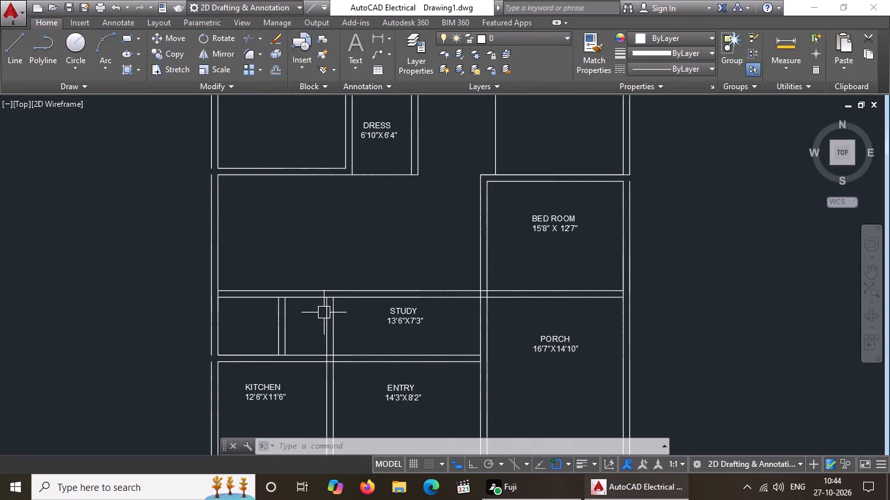
pyautogui.click(559, 222)
pyautogui.click(162, 53)
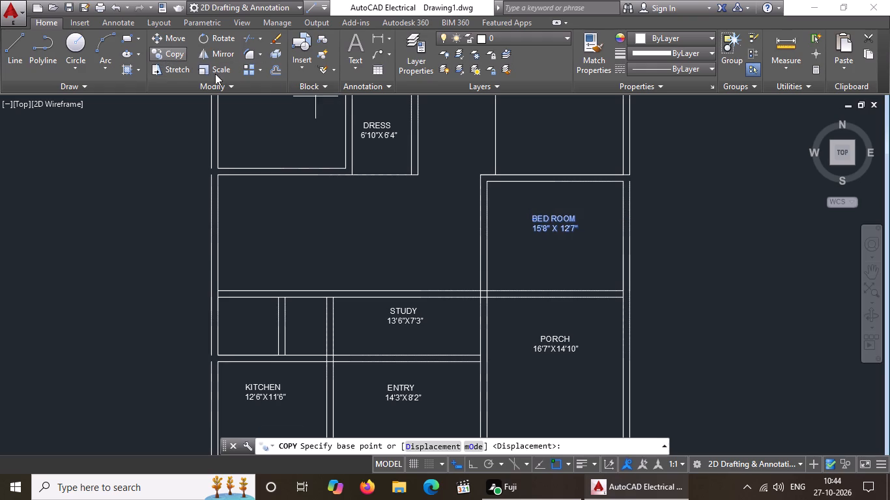
pyautogui.click(556, 221)
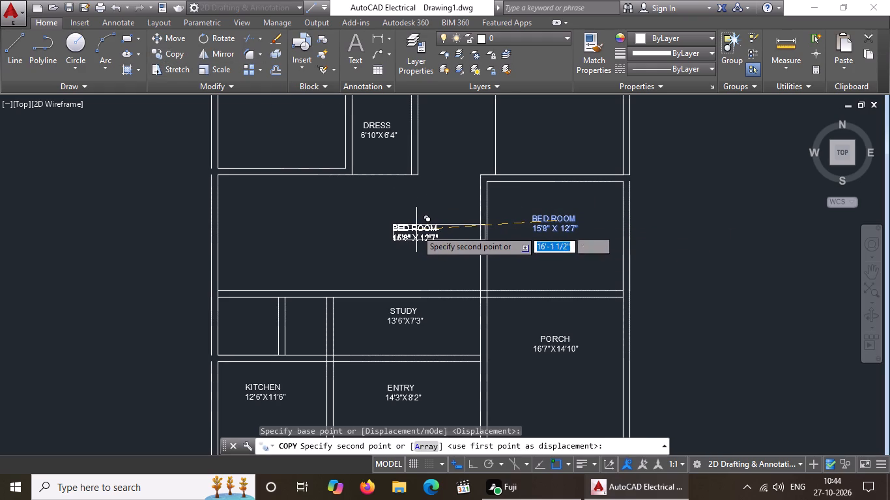
pyautogui.click(420, 226)
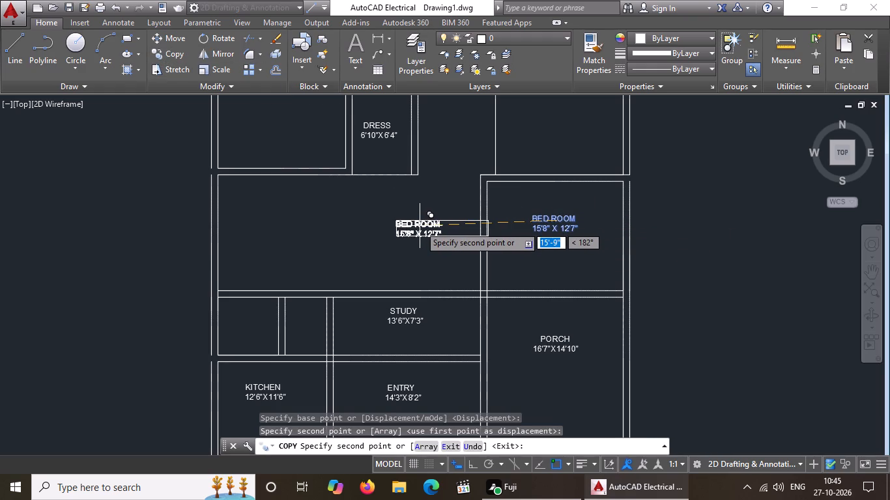
pyautogui.press('Escape')
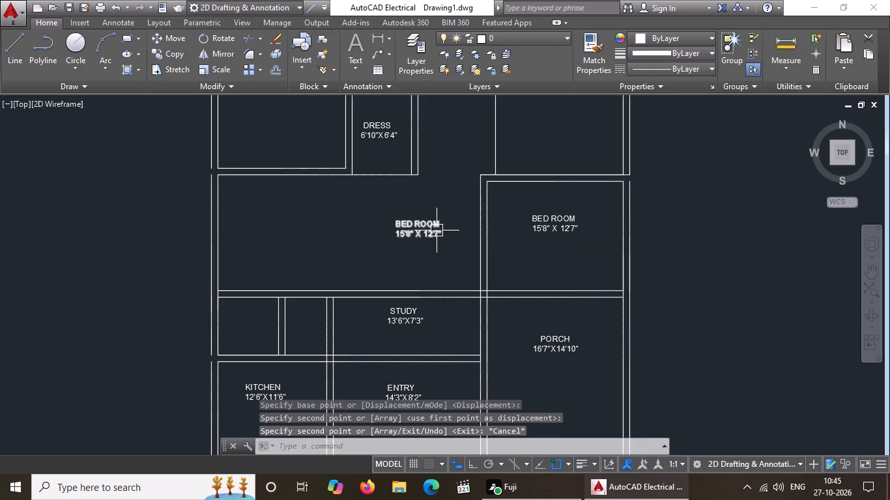
# Change the BED ROOM copy above the study to LIVING with 16'6" X 15'8" on the second line, indenting LIVING by four spaces.
pyautogui.doubleClick(438, 230)
pyautogui.click(453, 234)
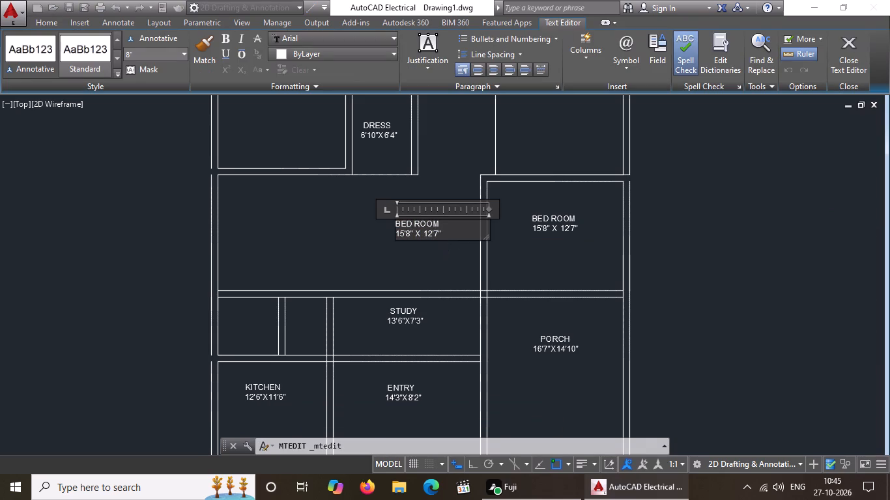
pyautogui.press('BackSpace')
pyautogui.press('BackSpace')
pyautogui.press('BackSpace')
pyautogui.press('BackSpace')
pyautogui.press('BackSpace')
pyautogui.press('BackSpace')
pyautogui.press('BackSpace')
pyautogui.press('BackSpace')
pyautogui.press('BackSpace')
pyautogui.press('BackSpace')
pyautogui.press('BackSpace')
pyautogui.press('BackSpace')
pyautogui.press('BackSpace')
pyautogui.press('BackSpace')
pyautogui.press('BackSpace')
pyautogui.press('BackSpace')
pyautogui.press('BackSpace')
pyautogui.press('BackSpace')
pyautogui.press('BackSpace')
pyautogui.press('BackSpace')
pyautogui.write('LIVING')
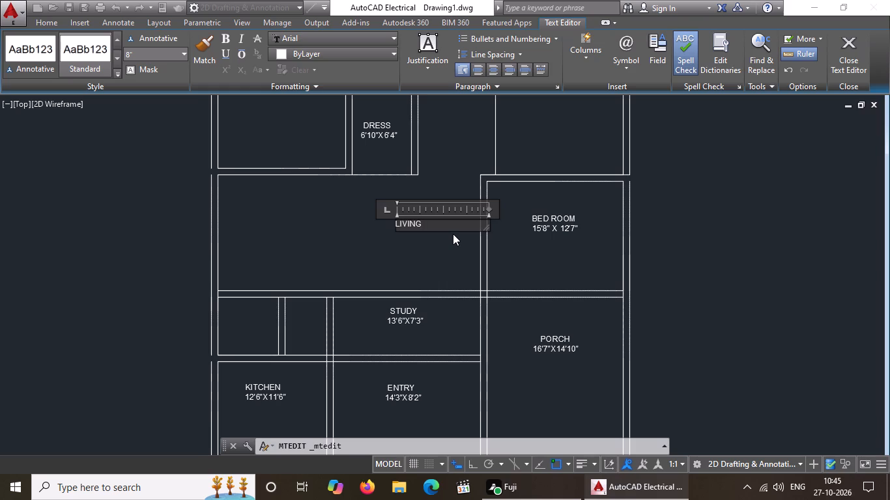
pyautogui.press('Return')
pyautogui.press('1')
pyautogui.write("6'6")
pyautogui.hotkey('shift', '"')
pyautogui.press('space')
pyautogui.write('X')
pyautogui.press('space')
pyautogui.write('15\'8"')
pyautogui.click(397, 222)
pyautogui.press('space')
pyautogui.press('space')
pyautogui.press('space')
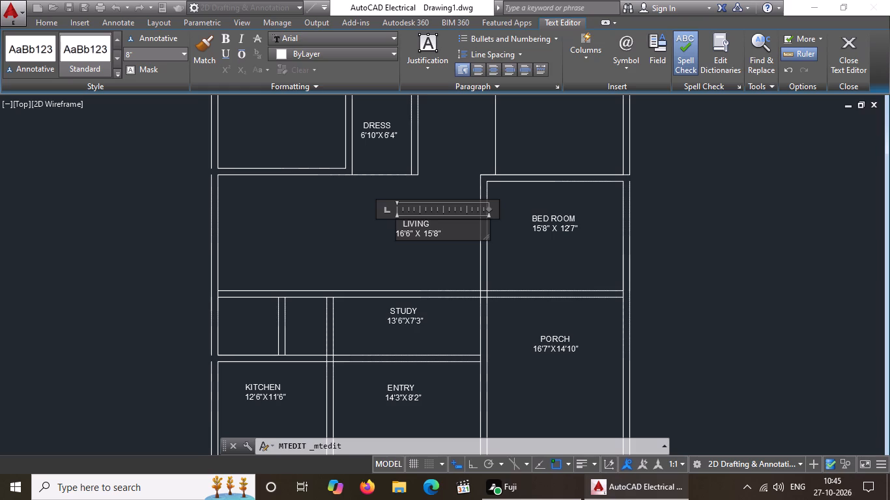
pyautogui.press('space')
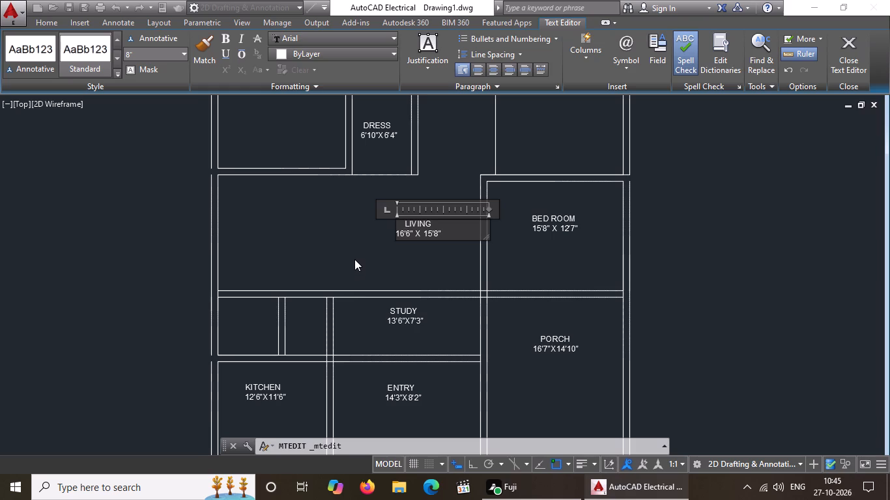
pyautogui.click(354, 258)
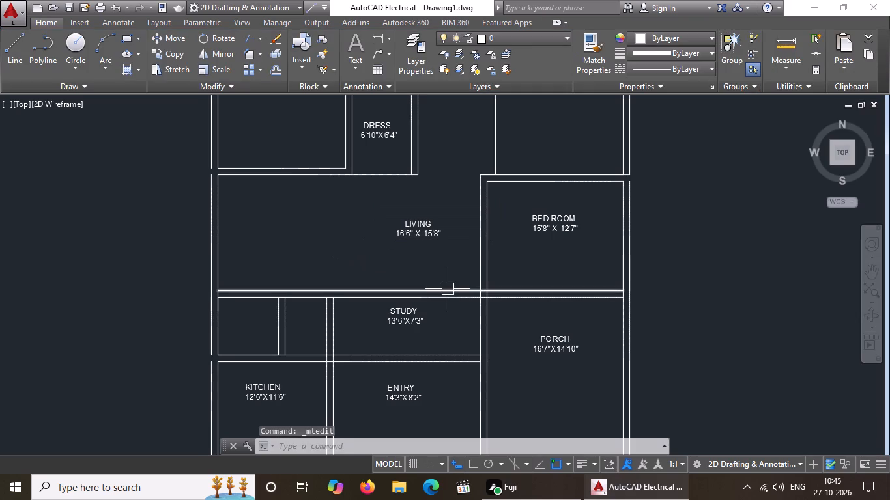
# Extend the four vertical wall lines between the small room above the kitchen and the study up to the living room's lower wall line.
pyautogui.scroll(-1, 459, 288)
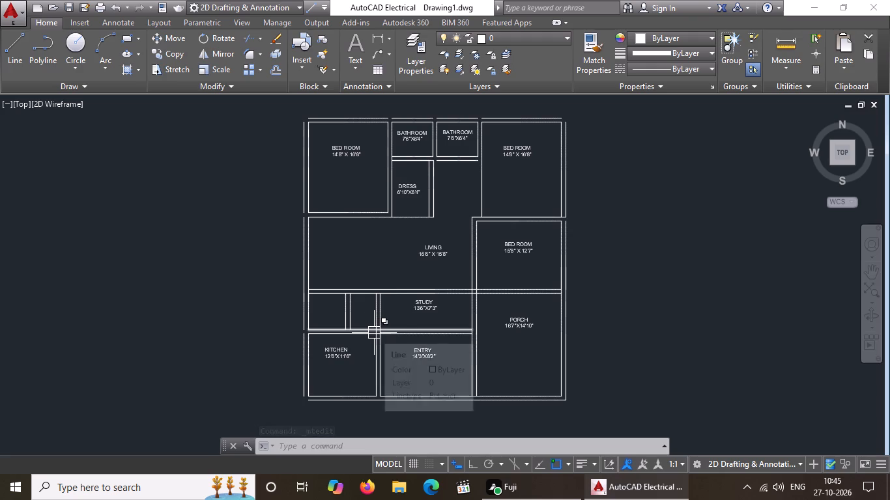
pyautogui.scroll(3, 354, 307)
pyautogui.press('Escape')
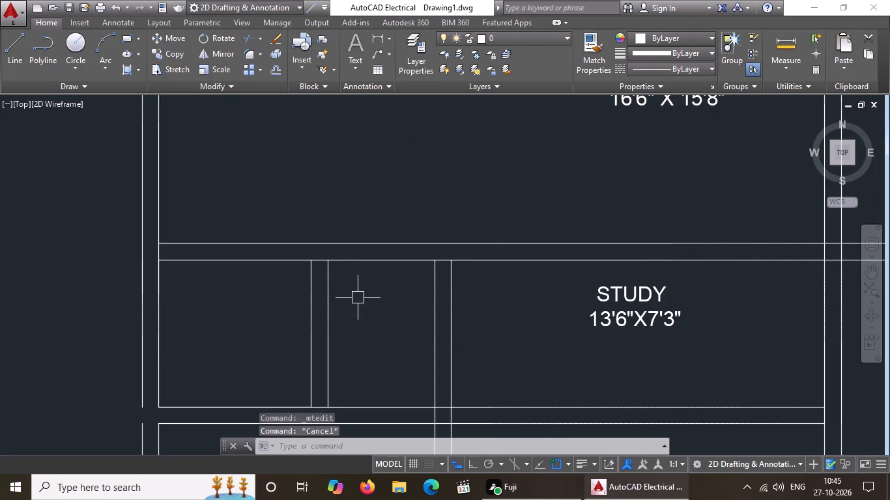
pyautogui.write('EX')
pyautogui.press('Return')
pyautogui.press('Return')
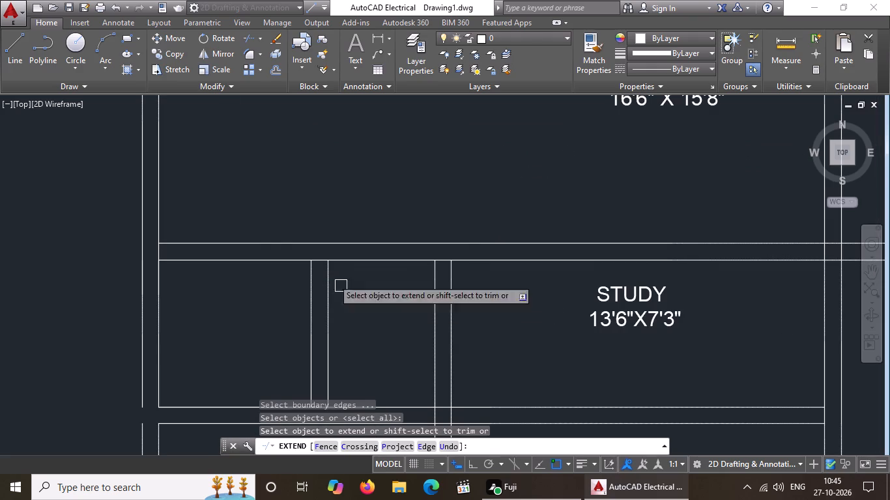
pyautogui.click(314, 281)
pyautogui.click(328, 277)
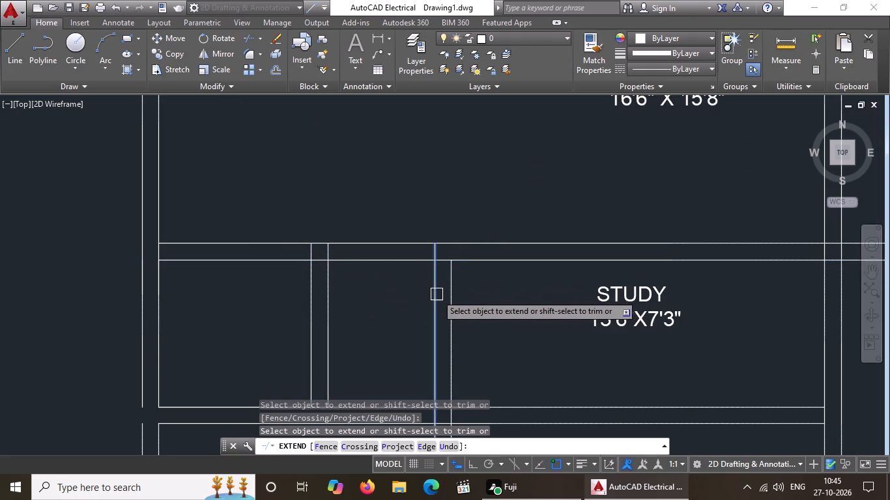
pyautogui.click(437, 294)
pyautogui.click(452, 284)
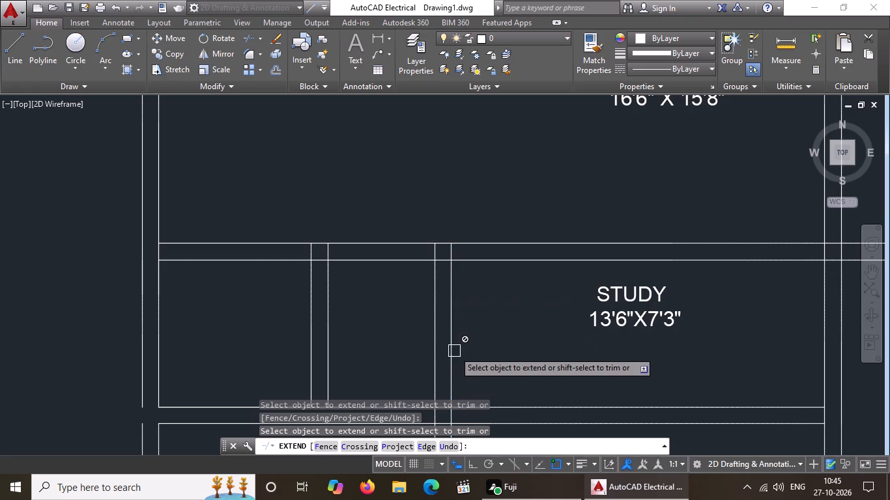
pyautogui.scroll(-2, 454, 351)
pyautogui.press('Escape')
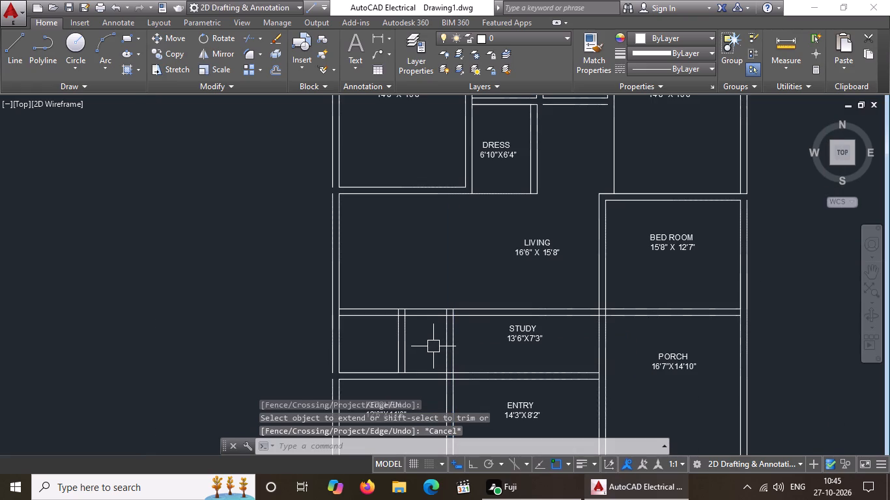
# Trim the four horizontal wall lines crossing the narrow passage between the small room and the study, opening it to living and kitchen.
pyautogui.write('TR')
pyautogui.press('Return')
pyautogui.press('Return')
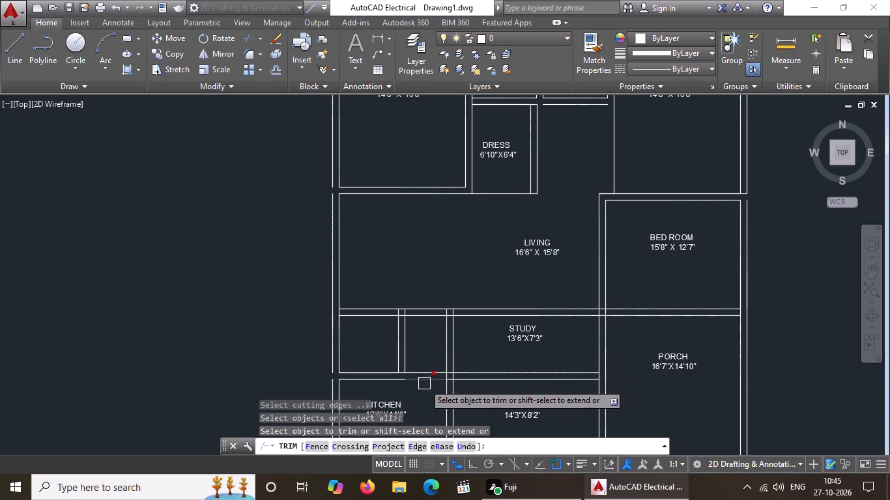
pyautogui.click(424, 383)
pyautogui.click(426, 373)
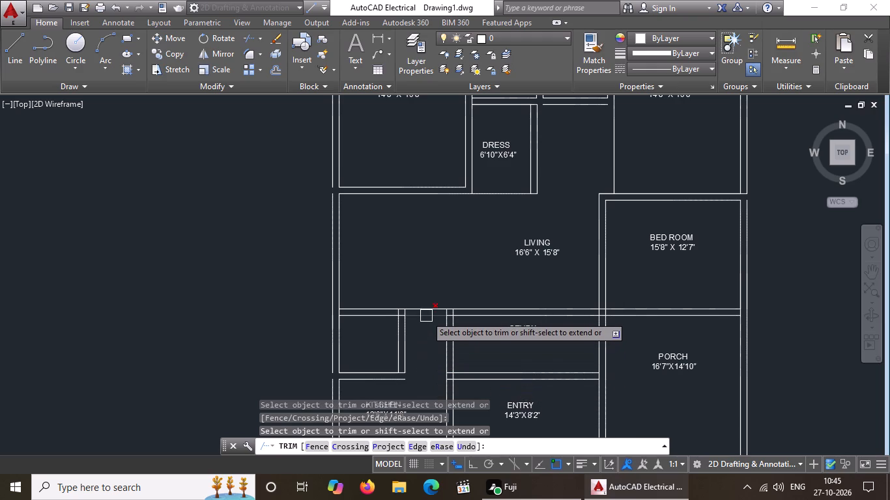
pyautogui.click(426, 316)
pyautogui.click(427, 309)
pyautogui.scroll(-1, 427, 309)
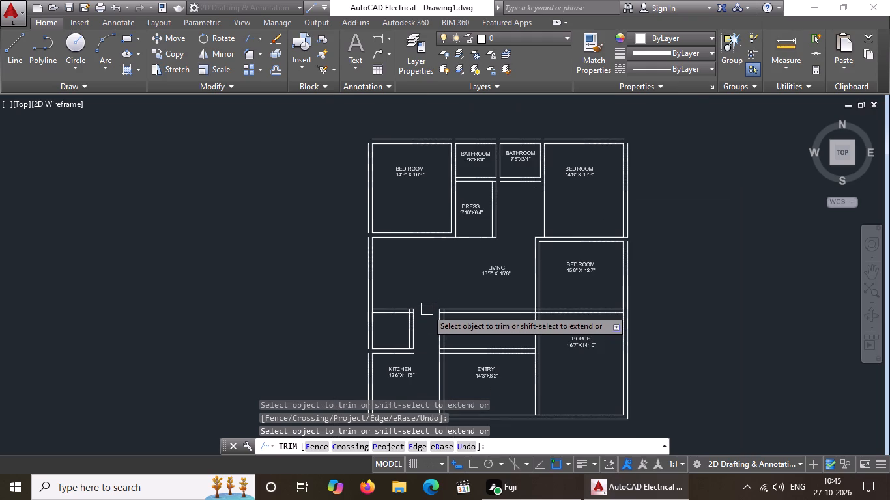
pyautogui.press('Escape')
# Copy the KITCHEN label up into the small room directly above the kitchen.
pyautogui.scroll(2, 394, 374)
pyautogui.click(394, 373)
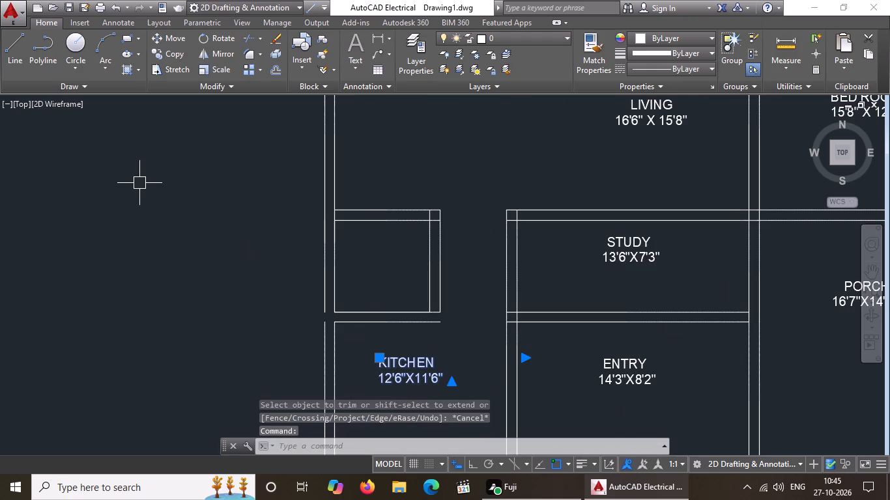
pyautogui.click(169, 56)
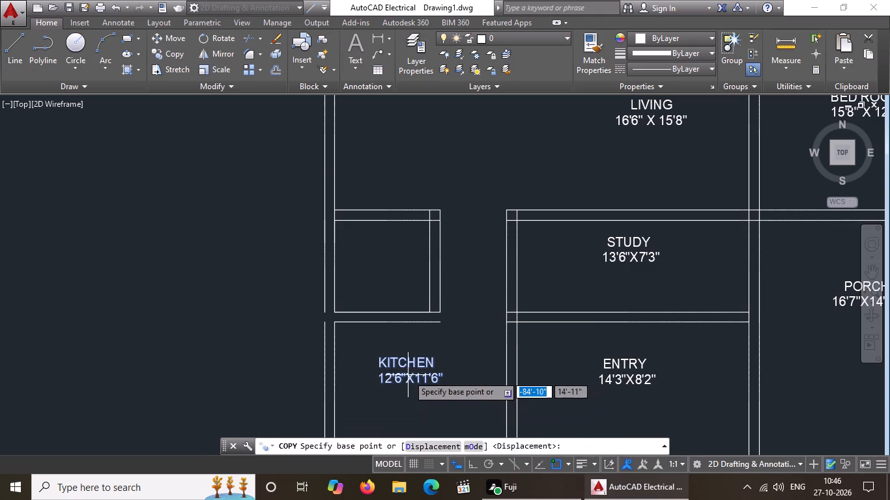
pyautogui.click(408, 374)
pyautogui.click(382, 263)
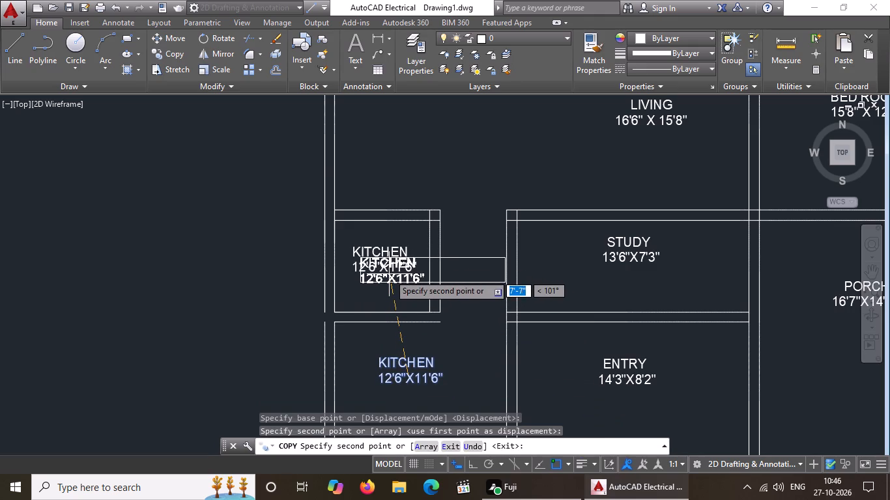
pyautogui.press('Escape')
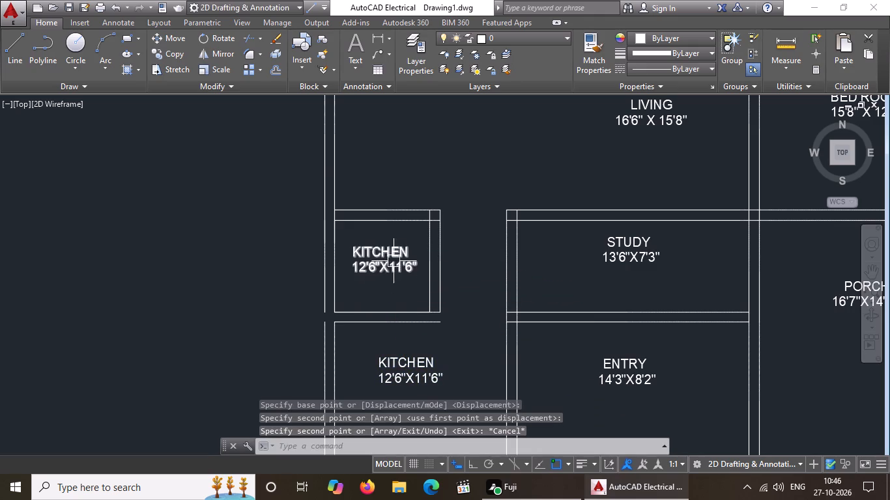
# Change the copied KITCHEN label in the small room to UTILITY with 6'11"X4'4" on the second line.
pyautogui.doubleClick(407, 265)
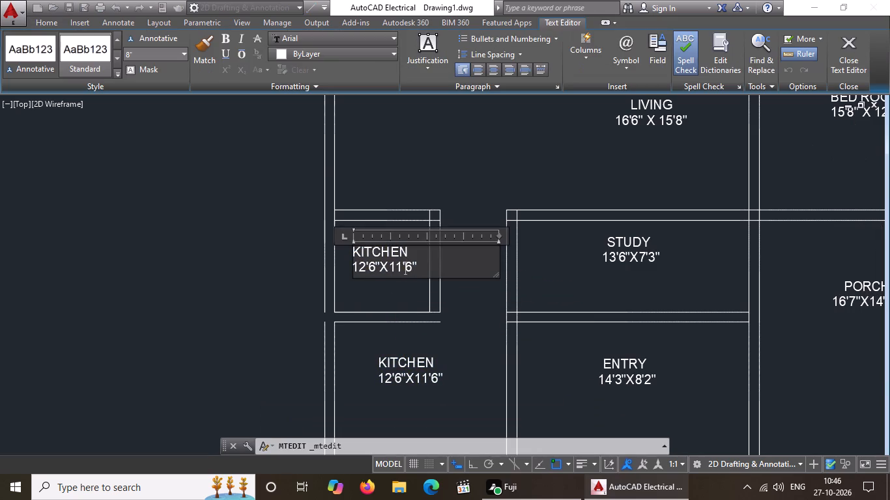
pyautogui.click(418, 264)
pyautogui.press('BackSpace')
pyautogui.press('BackSpace')
pyautogui.press('BackSpace')
pyautogui.press('BackSpace')
pyautogui.press('BackSpace')
pyautogui.press('BackSpace')
pyautogui.press('BackSpace')
pyautogui.press('BackSpace')
pyautogui.press('BackSpace')
pyautogui.press('BackSpace')
pyautogui.press('BackSpace')
pyautogui.press('BackSpace')
pyautogui.press('BackSpace')
pyautogui.press('BackSpace')
pyautogui.press('BackSpace')
pyautogui.press('BackSpace')
pyautogui.press('BackSpace')
pyautogui.press('BackSpace')
pyautogui.press('BackSpace')
pyautogui.press('BackSpace')
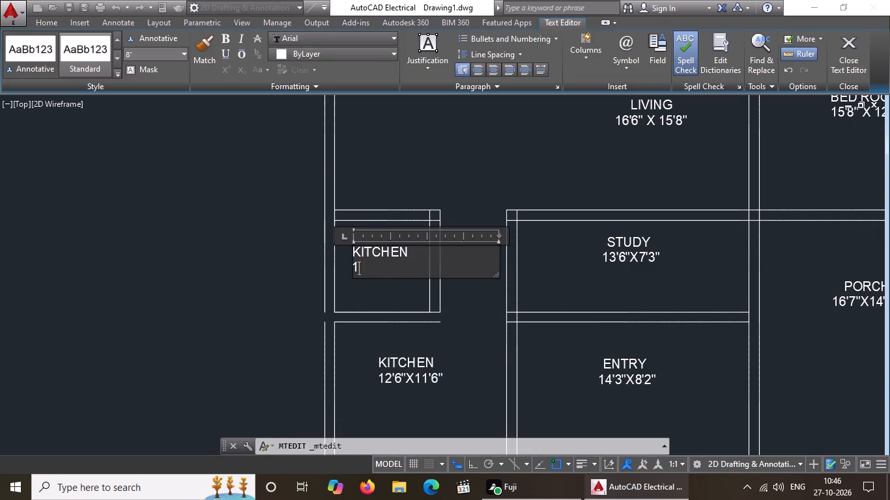
pyautogui.write('UTILITY')
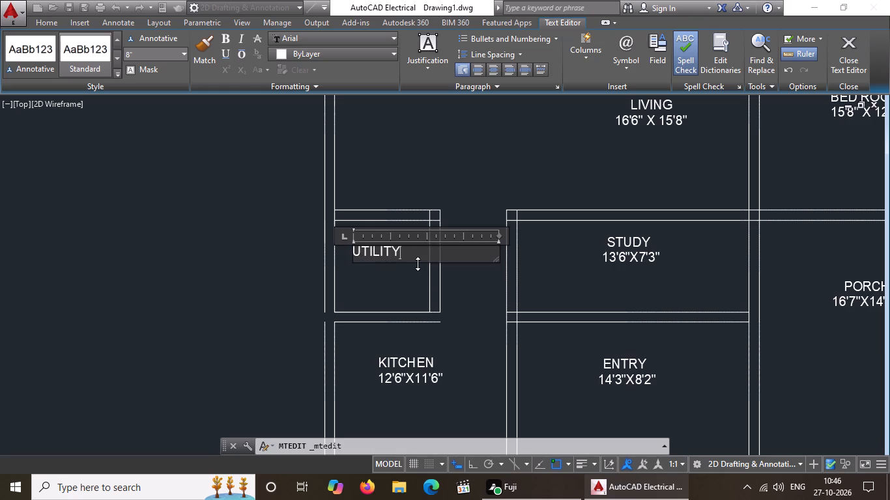
pyautogui.press('Return')
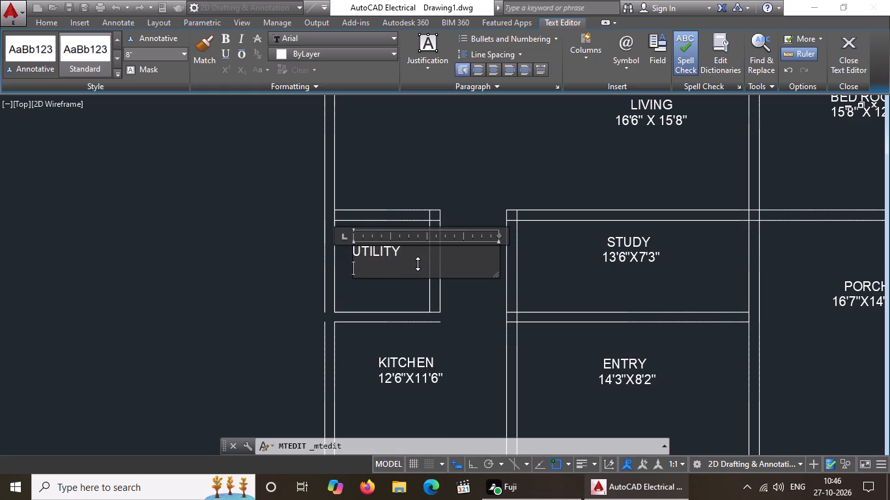
pyautogui.write('6\'11"')
pyautogui.press('x')
pyautogui.write('4\'4"')
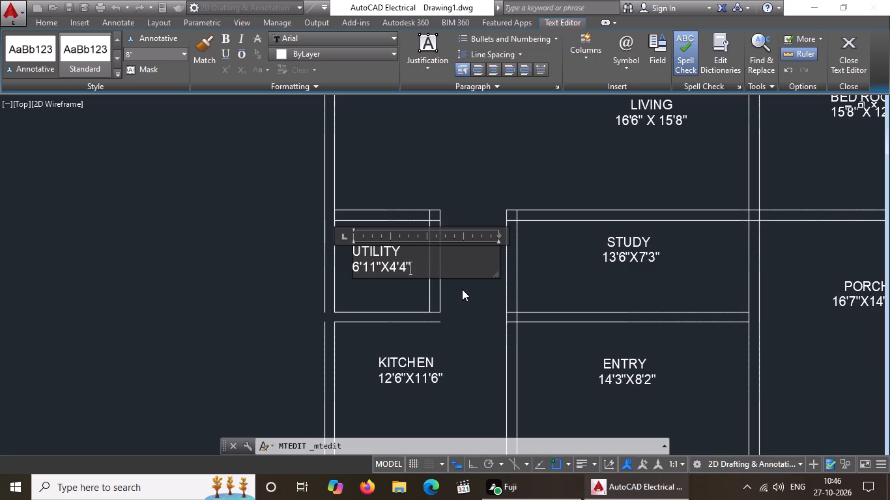
pyautogui.click(463, 288)
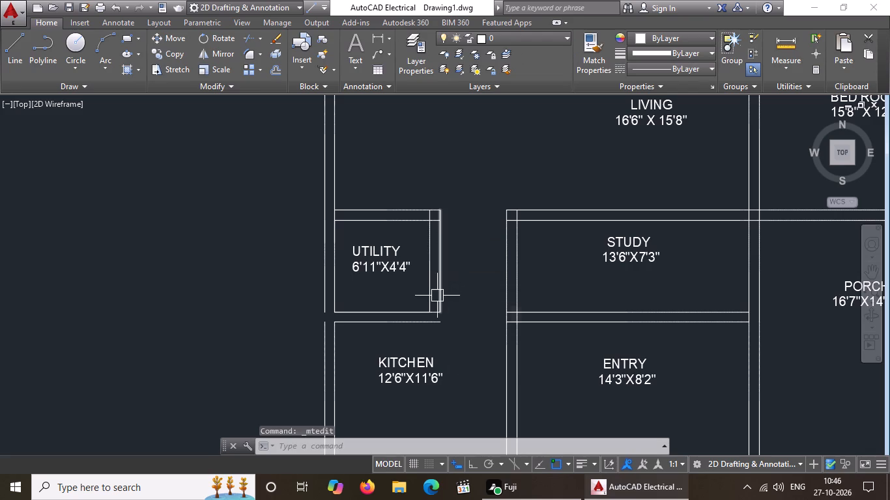
# Offset the utility room's upper wall line 3' upward into the living room.
pyautogui.scroll(-2, 440, 283)
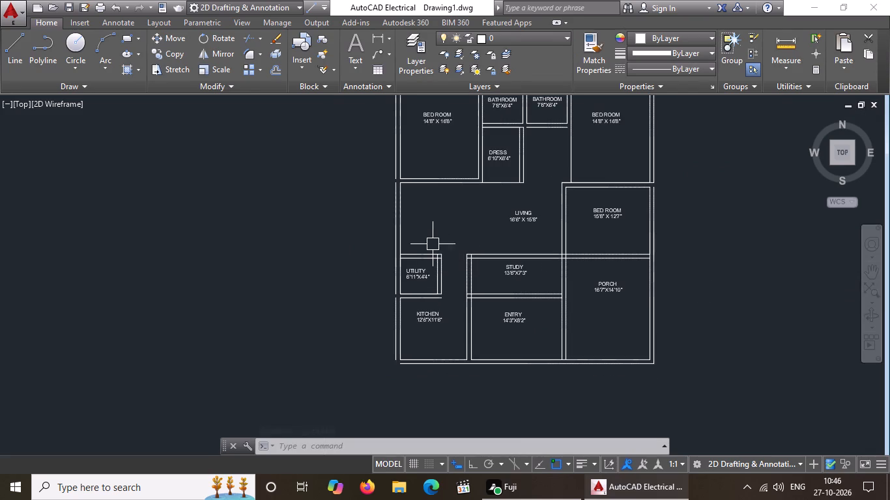
pyautogui.press('Escape')
pyautogui.press('o')
pyautogui.press('Return')
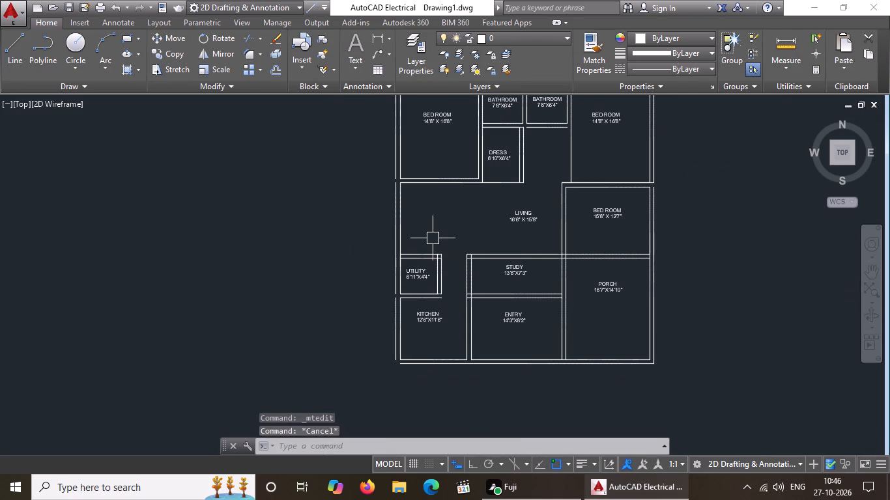
pyautogui.write("3'")
pyautogui.press('Return')
pyautogui.scroll(2, 425, 245)
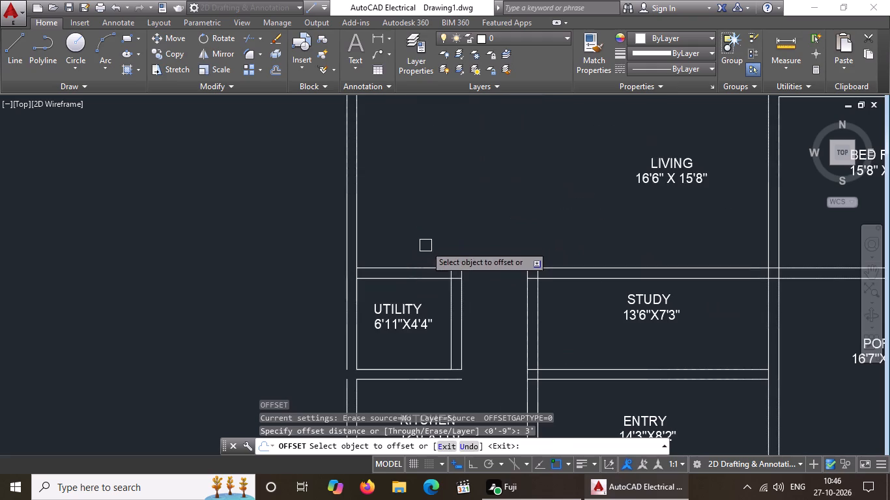
pyautogui.moveTo(394, 265); pyautogui.dragTo(395, 257)
pyautogui.click(397, 244)
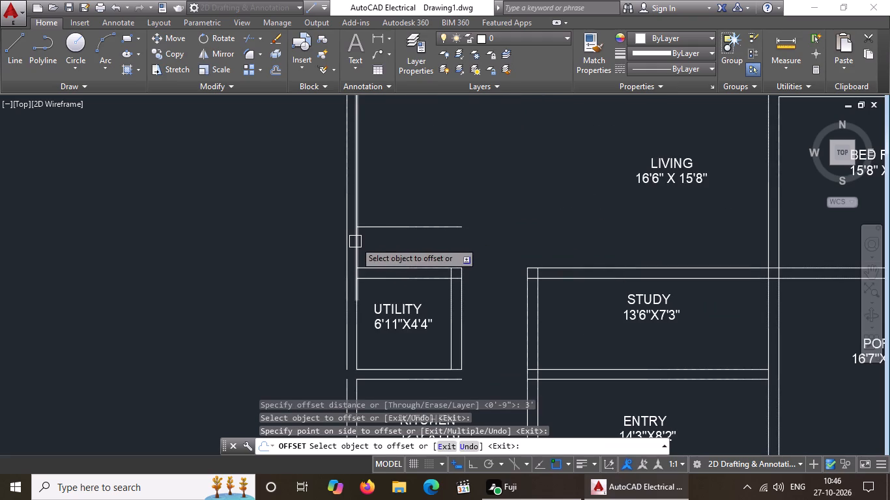
# Offset the inner line of the outer wall beside the living room 3' into the room.
pyautogui.moveTo(355, 242); pyautogui.dragTo(366, 240)
pyautogui.click(394, 238)
pyautogui.scroll(-2, 440, 241)
pyautogui.press('Escape')
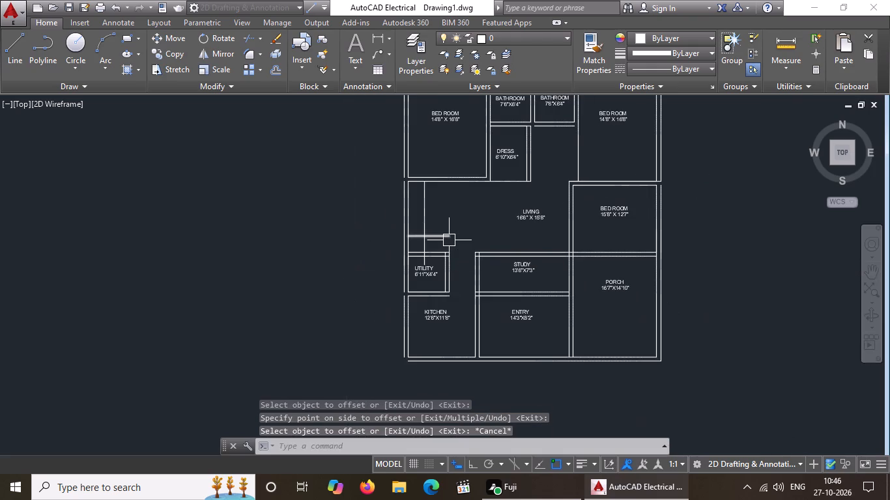
# Trim the new vertical offset line where it runs down across the utility room's upper wall.
pyautogui.write('TR')
pyautogui.press('space')
pyautogui.press('space')
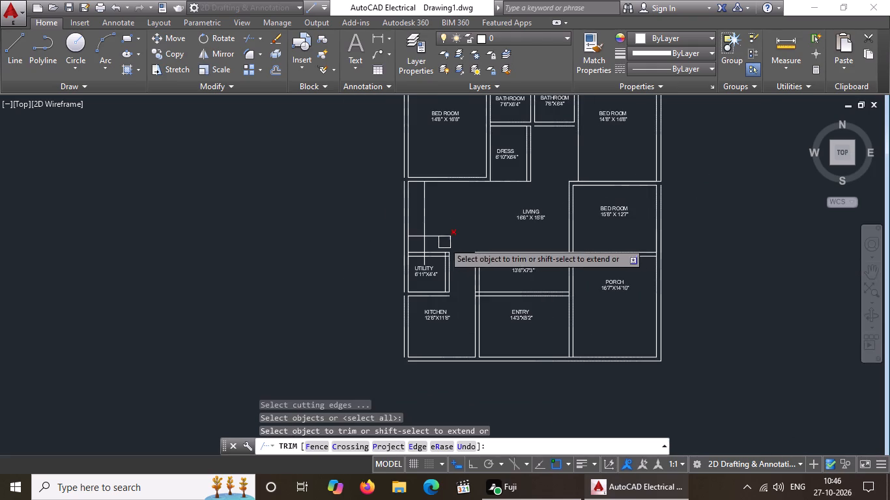
pyautogui.scroll(2, 435, 250)
pyautogui.click(405, 277)
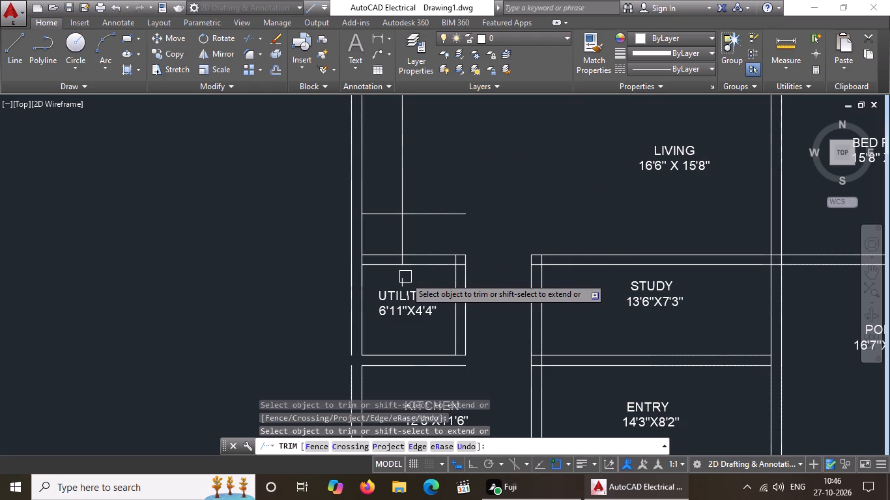
pyautogui.scroll(3, 409, 265)
pyautogui.click(379, 247)
pyautogui.scroll(-4, 401, 237)
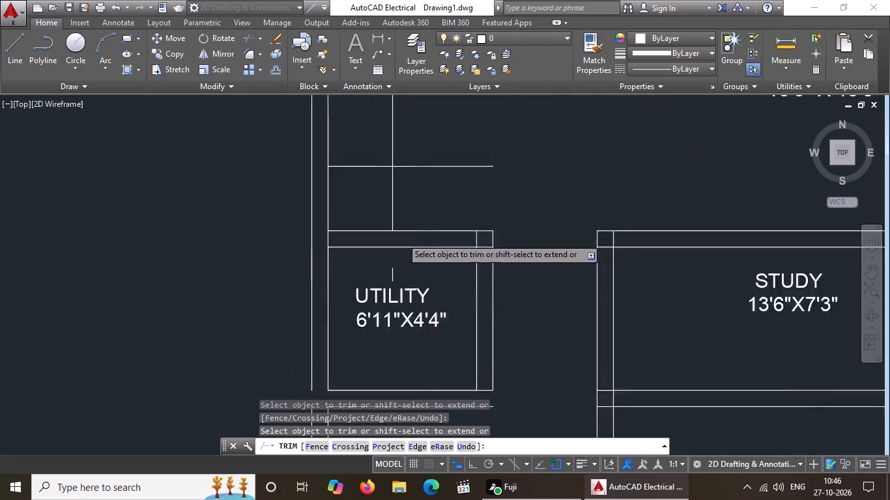
pyautogui.scroll(-1, 401, 238)
pyautogui.scroll(2, 410, 223)
pyautogui.scroll(-3, 434, 214)
pyautogui.scroll(2, 423, 188)
pyautogui.press('Escape')
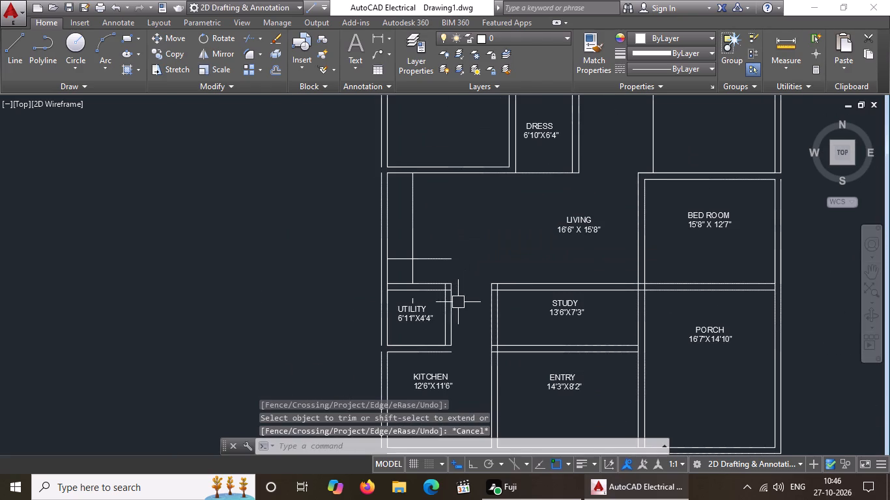
# Erase the short leftover piece of vertical line above the UTILITY label.
pyautogui.scroll(2, 424, 312)
pyautogui.click(382, 273)
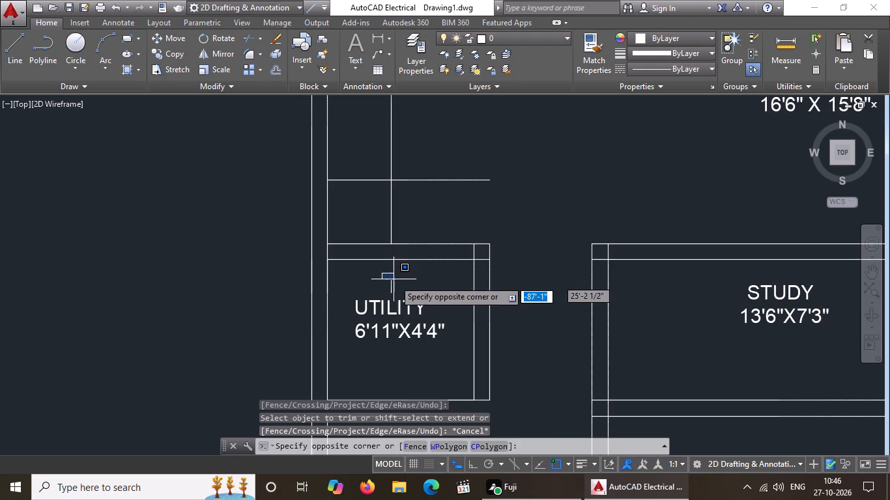
pyautogui.click(399, 294)
pyautogui.press('Delete')
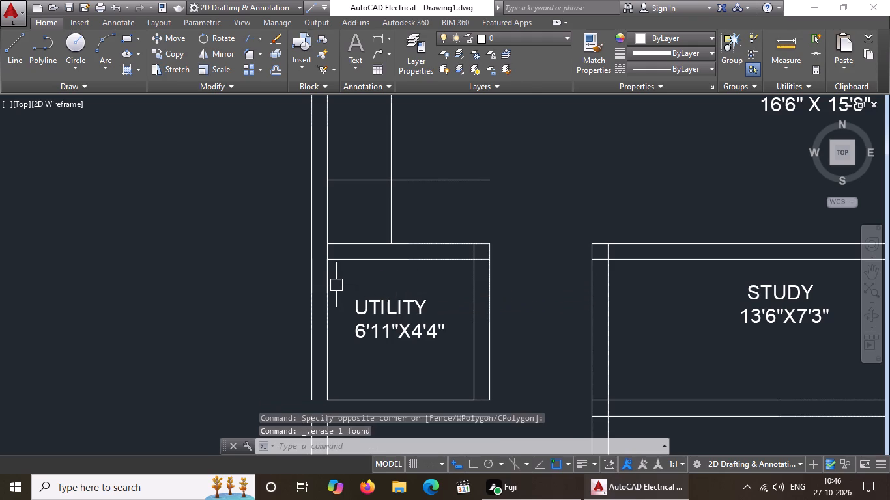
pyautogui.scroll(-2, 341, 284)
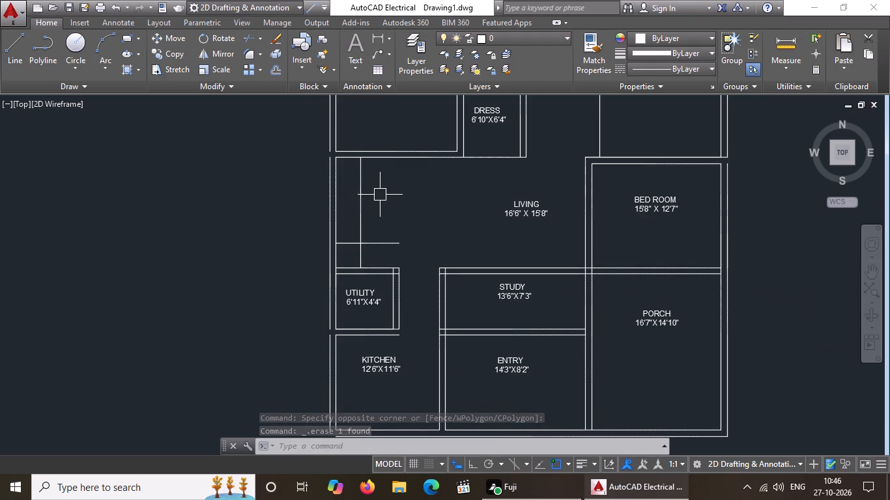
# Offset the living room's upper wall line, below the bedroom and dress room, 3' downward.
pyautogui.press('o')
pyautogui.press('Return')
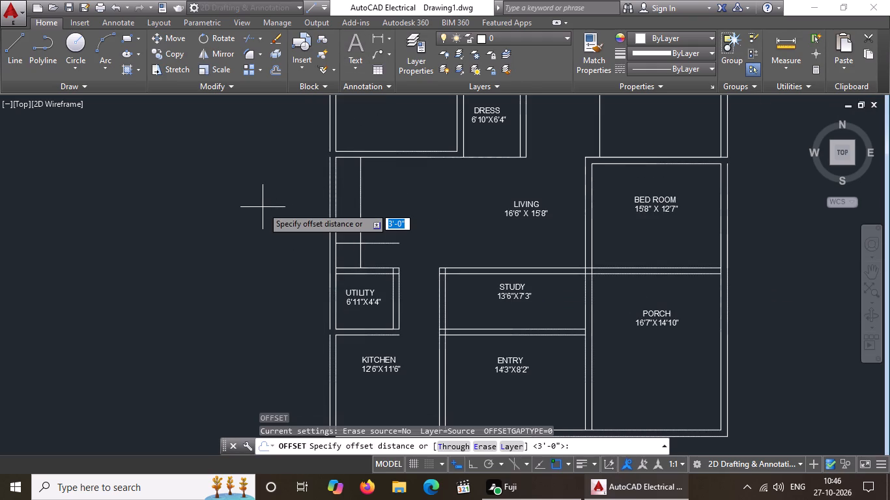
pyautogui.write("3'")
pyautogui.press('Return')
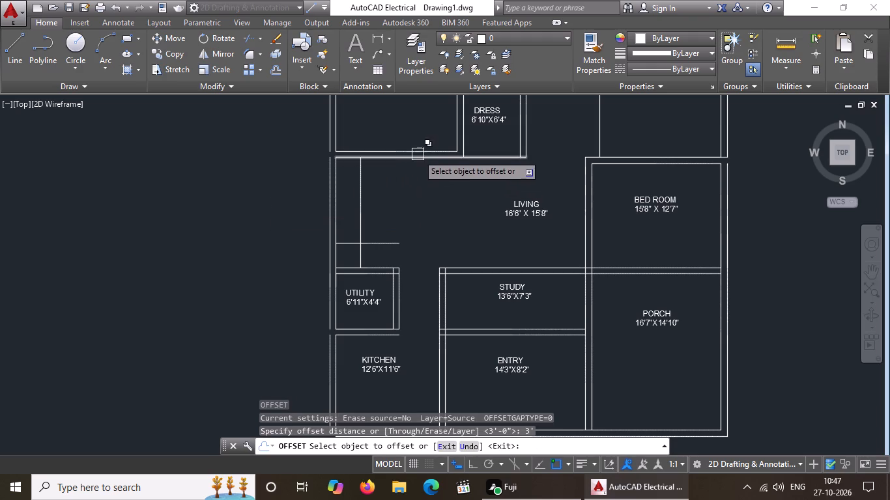
pyautogui.moveTo(413, 158); pyautogui.dragTo(414, 165)
pyautogui.click(403, 209)
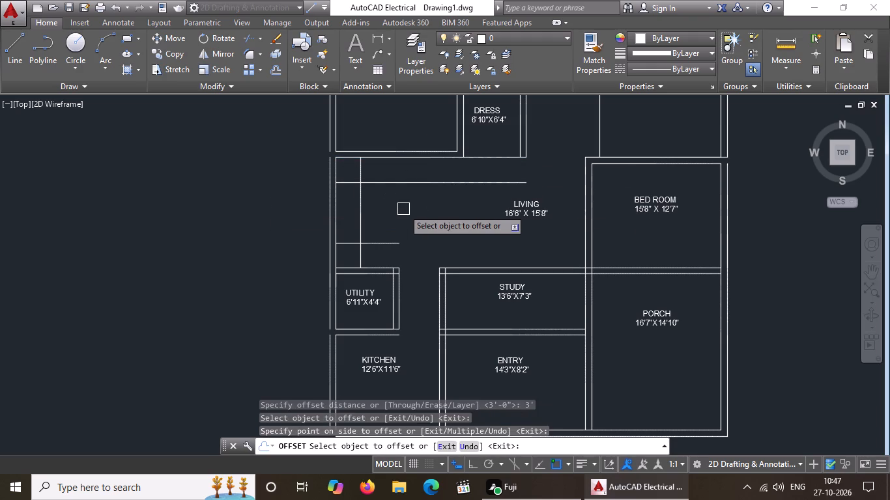
pyautogui.press('Escape')
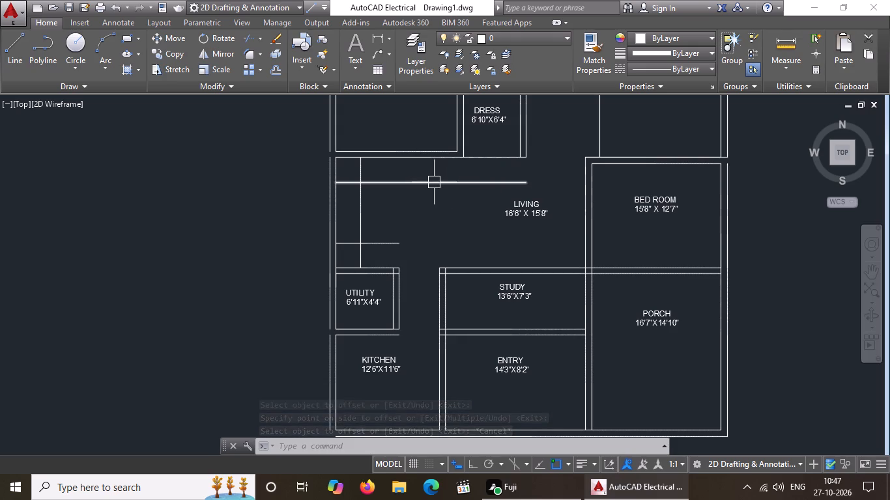
# Shorten the new upper horizontal offset line by moving its living-side end to the line's midpoint.
pyautogui.click(448, 184)
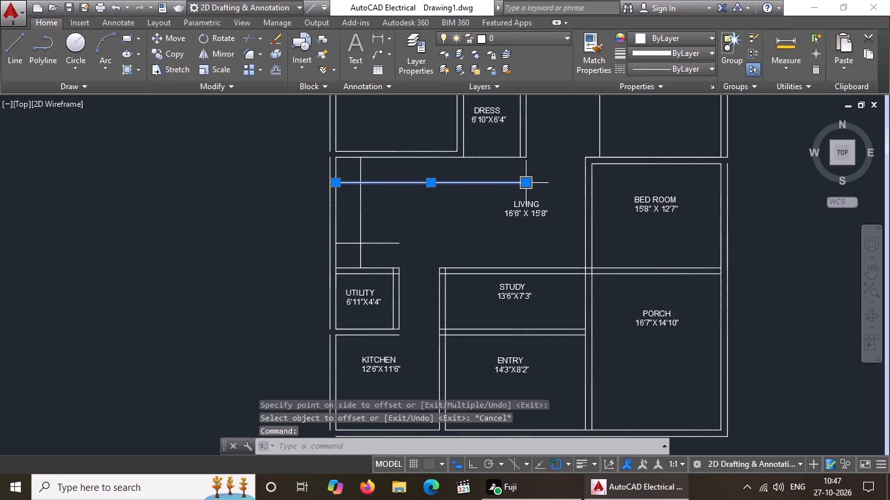
pyautogui.click(526, 186)
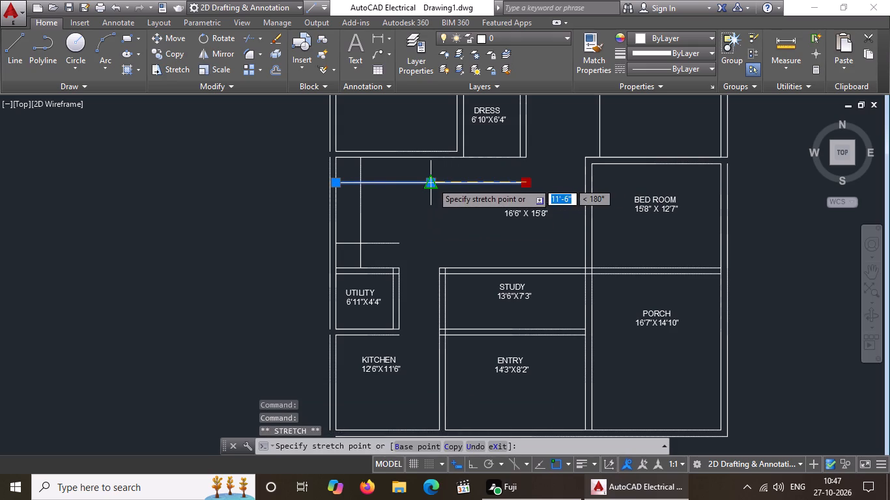
pyautogui.click(432, 182)
pyautogui.press('Escape')
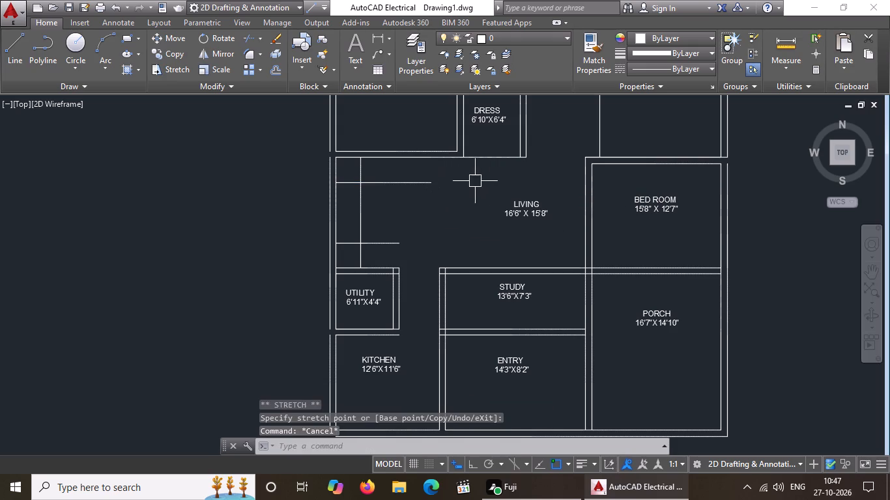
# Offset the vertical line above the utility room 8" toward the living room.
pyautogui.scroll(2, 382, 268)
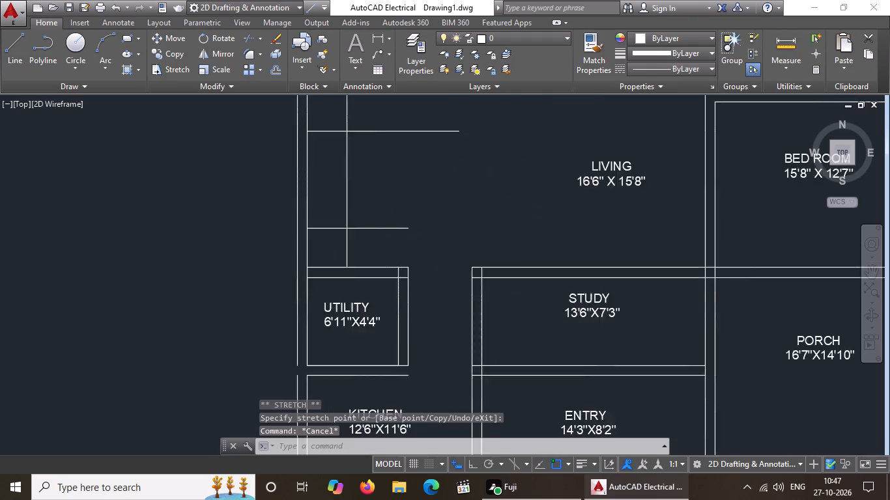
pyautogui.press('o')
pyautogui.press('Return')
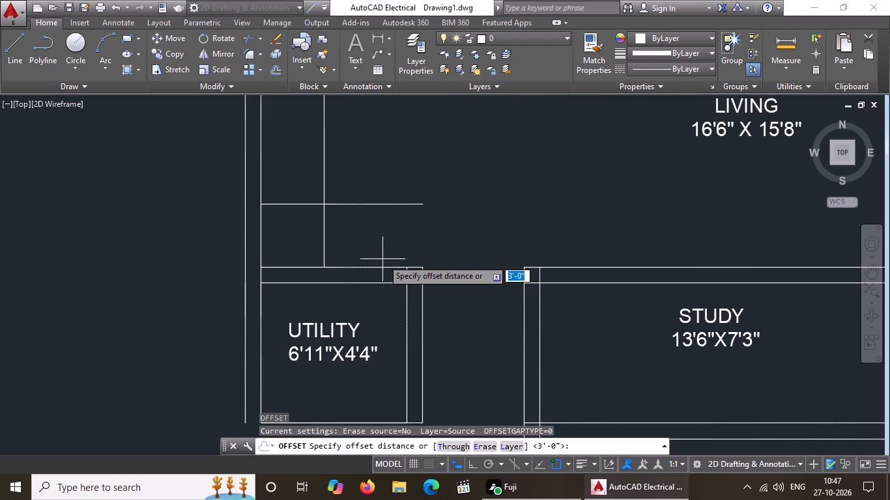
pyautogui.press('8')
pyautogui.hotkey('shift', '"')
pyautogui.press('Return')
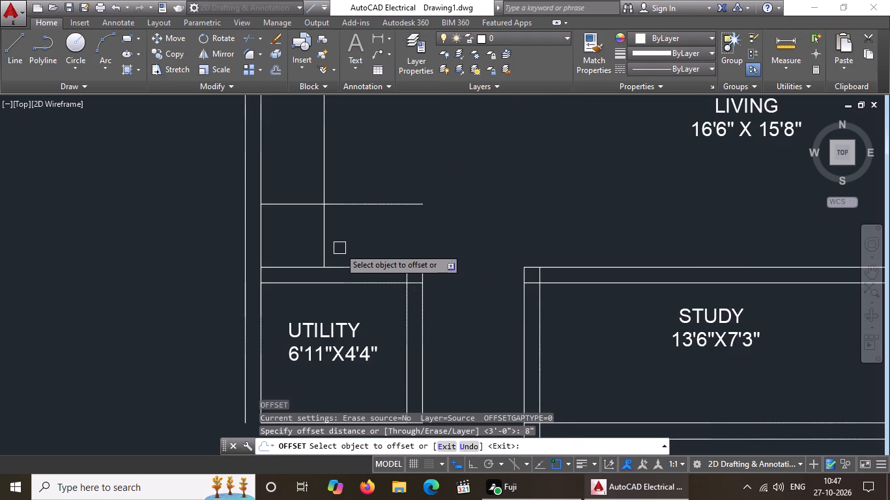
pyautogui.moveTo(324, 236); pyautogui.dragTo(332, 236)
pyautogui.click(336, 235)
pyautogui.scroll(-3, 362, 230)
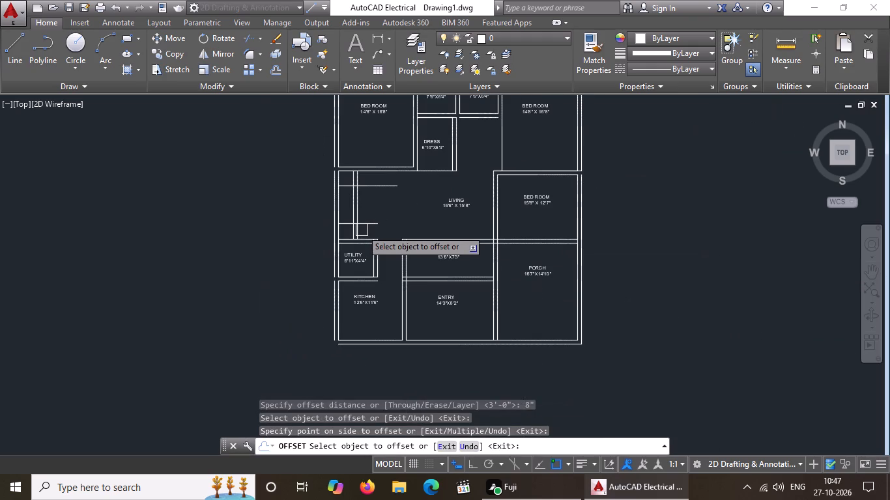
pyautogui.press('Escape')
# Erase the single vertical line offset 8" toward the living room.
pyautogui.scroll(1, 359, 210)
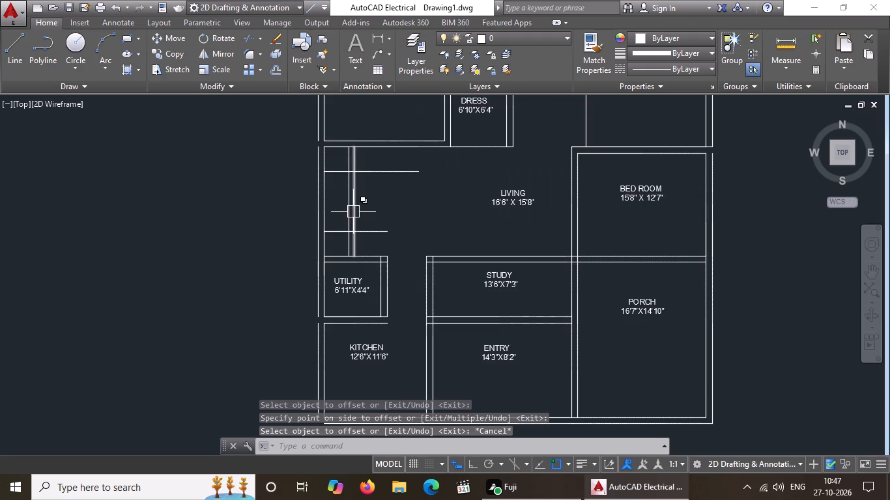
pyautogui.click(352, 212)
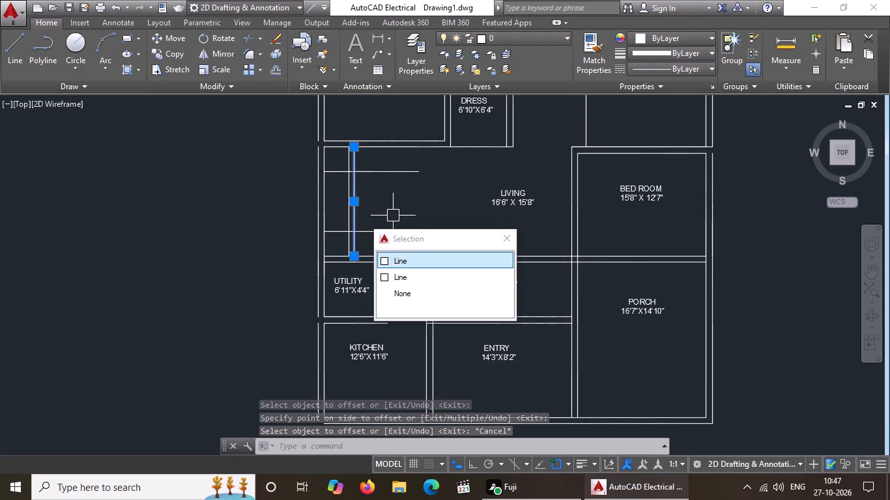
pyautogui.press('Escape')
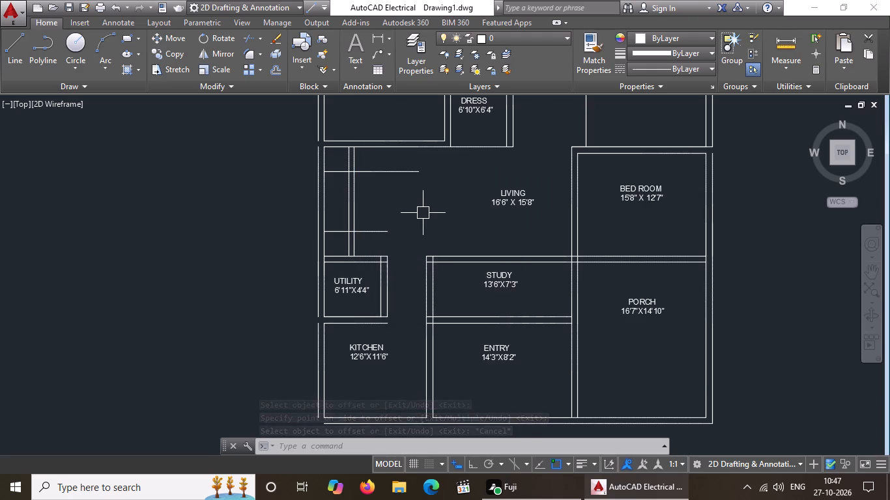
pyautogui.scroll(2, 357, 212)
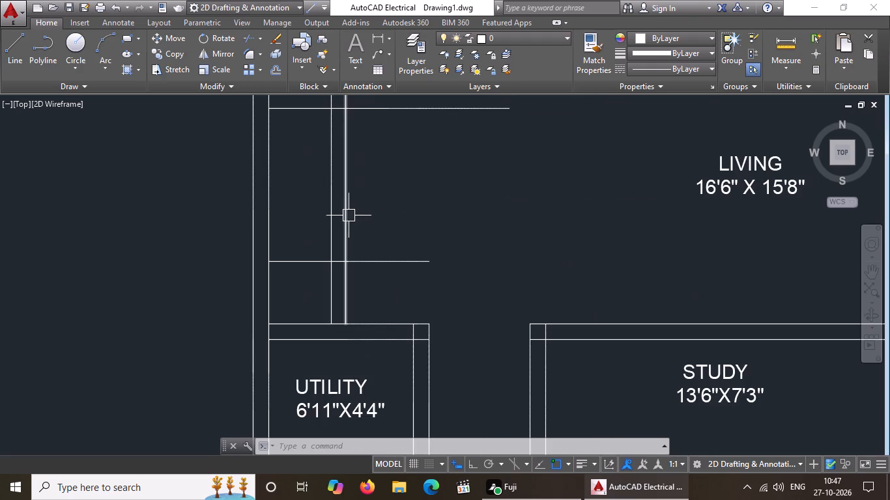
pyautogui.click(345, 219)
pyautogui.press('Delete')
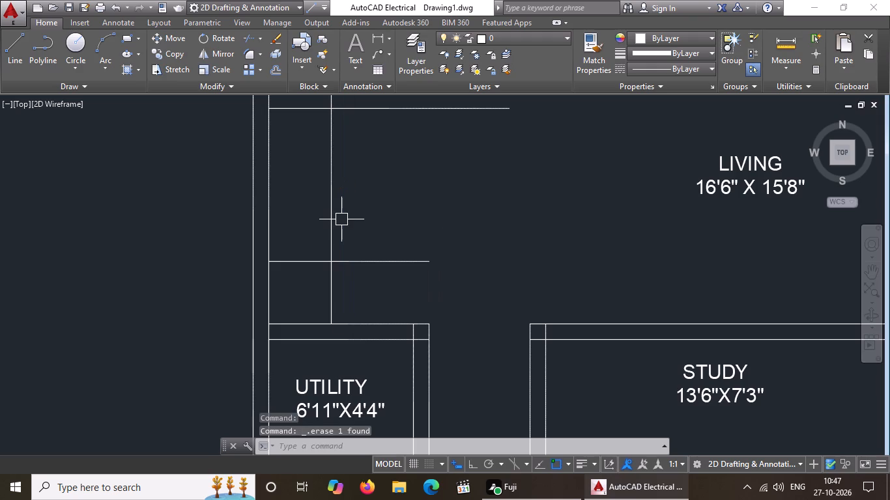
# Offset the vertical line above the utility room successively toward the living room at 8" spacing, making six stair tread lines.
pyautogui.press('o')
pyautogui.press('Return')
pyautogui.press('8')
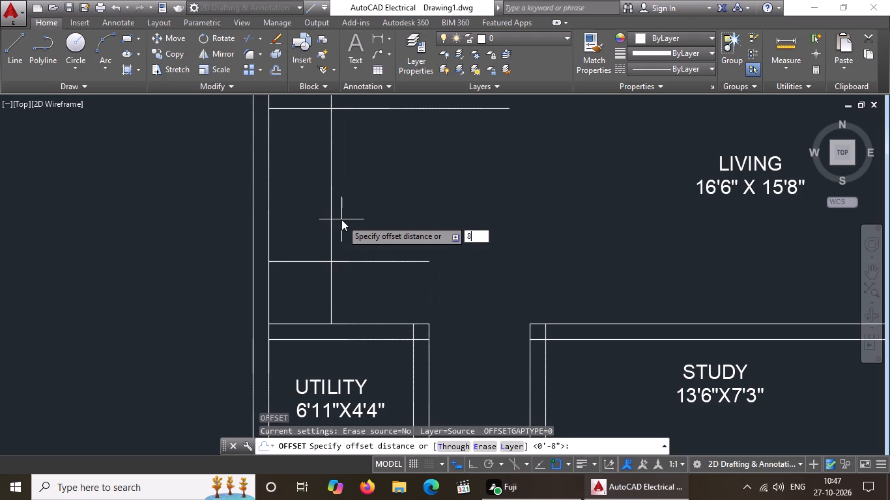
pyautogui.hotkey('shift', '"')
pyautogui.press('Return')
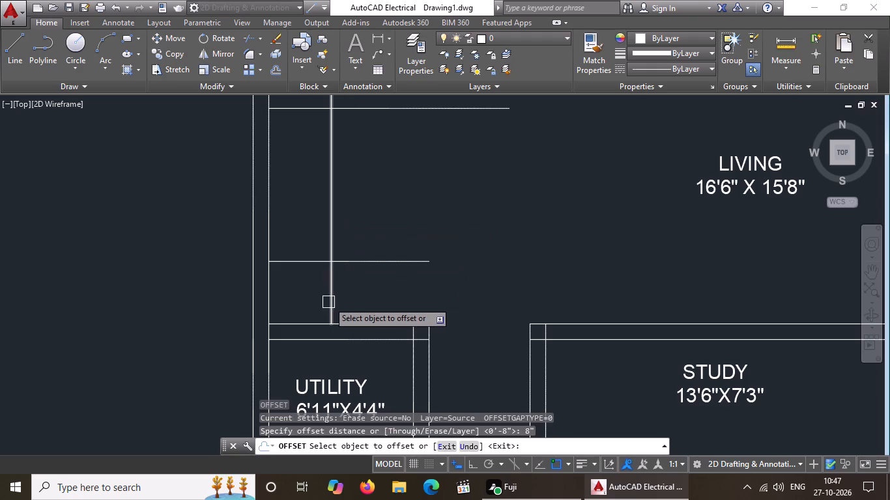
pyautogui.click(328, 301)
pyautogui.click(351, 297)
pyautogui.moveTo(345, 305); pyautogui.dragTo(355, 305)
pyautogui.click(375, 303)
pyautogui.moveTo(360, 310); pyautogui.dragTo(373, 310)
pyautogui.click(380, 309)
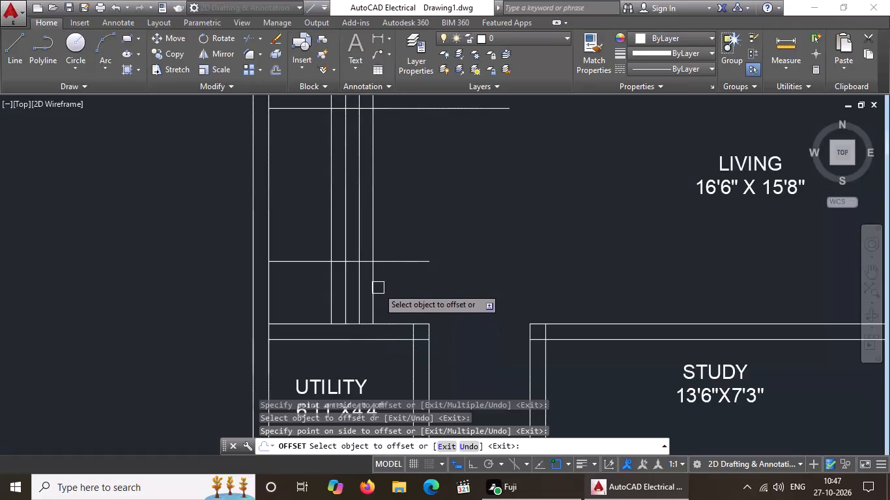
pyautogui.moveTo(375, 289); pyautogui.dragTo(382, 288)
pyautogui.click(417, 281)
pyautogui.click(388, 290)
pyautogui.click(403, 284)
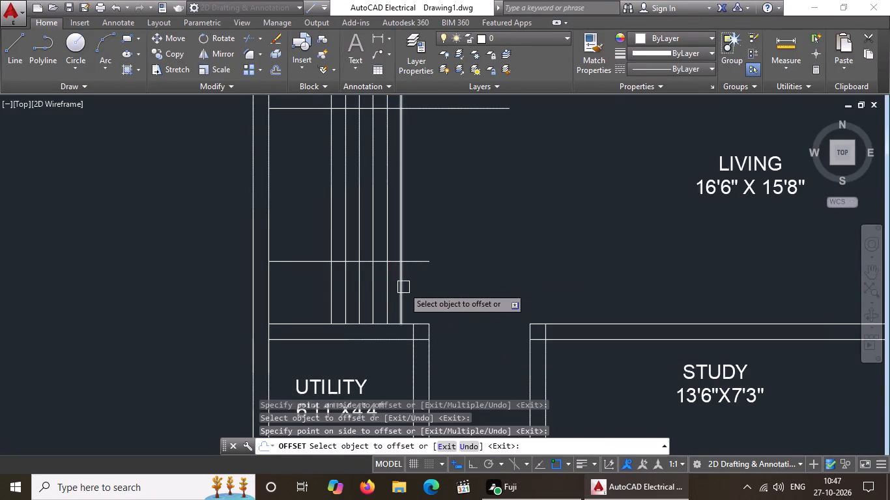
pyautogui.scroll(-2, 412, 287)
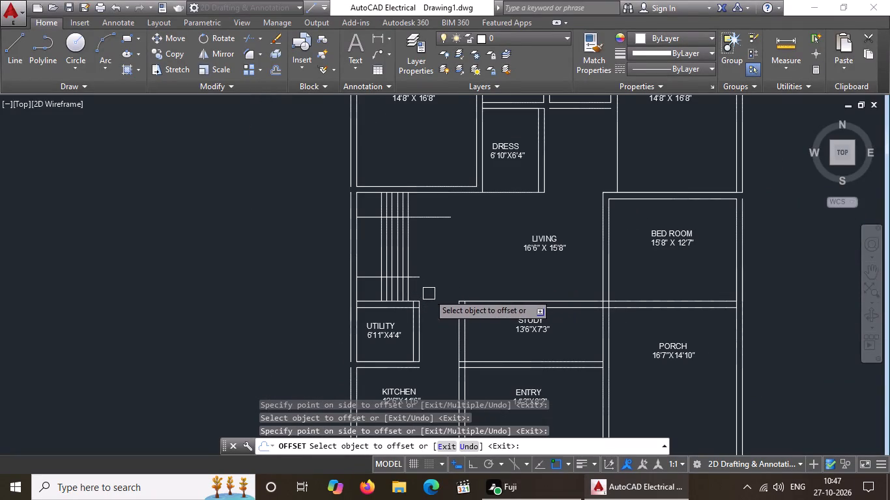
pyautogui.scroll(1, 410, 288)
pyautogui.click(409, 285)
pyautogui.click(414, 283)
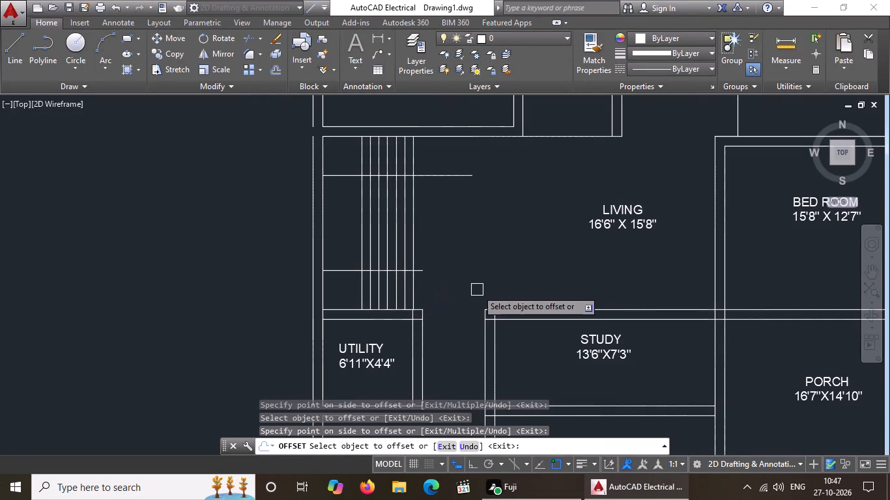
pyautogui.moveTo(455, 267); pyautogui.dragTo(460, 340, button='middle')
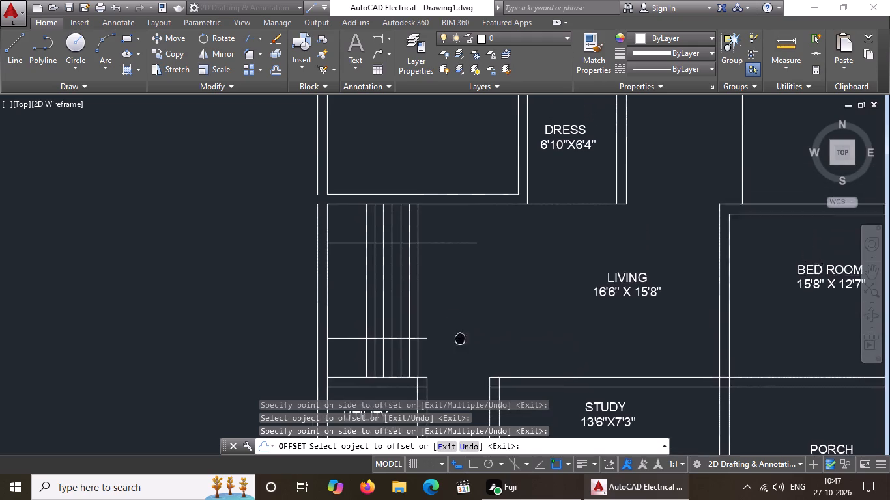
pyautogui.moveTo(460, 340); pyautogui.dragTo(460, 384, button='middle')
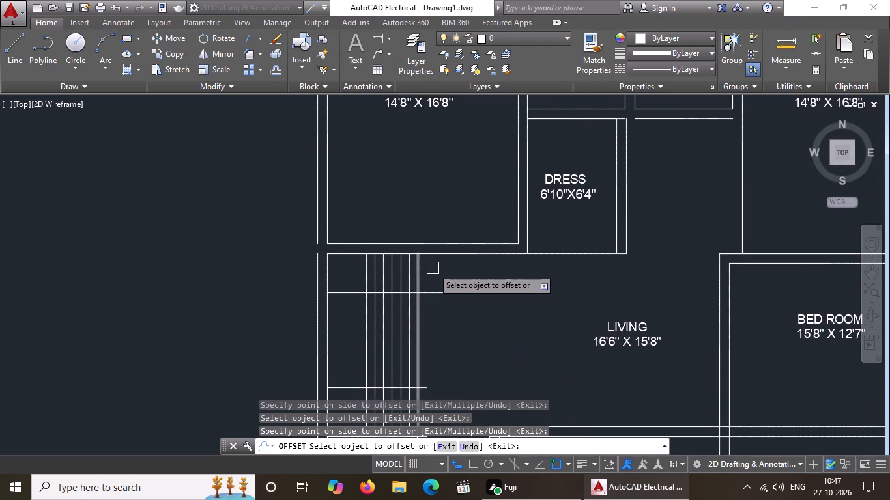
pyautogui.press('Escape')
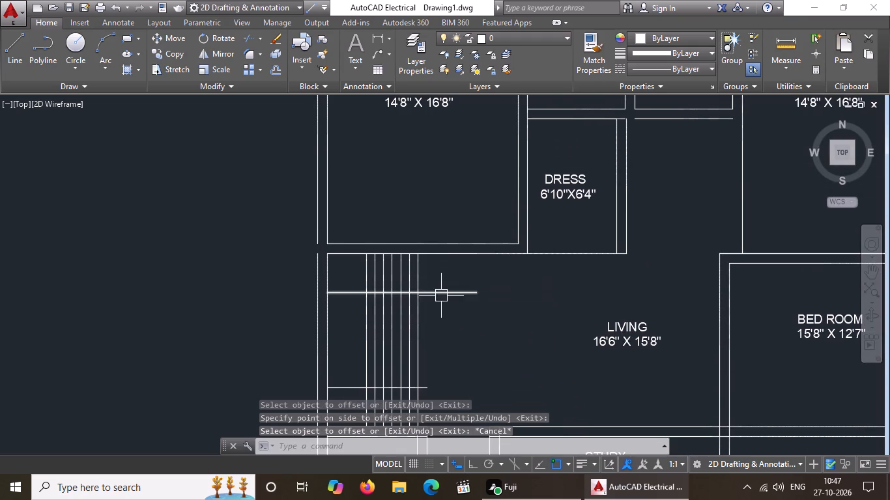
# Trim the six stair tread lines directly below the upper flight's horizontal line, using all objects as cutting edges.
pyautogui.scroll(1, 441, 296)
pyautogui.moveTo(441, 295); pyautogui.dragTo(440, 243, button='middle')
pyautogui.write('TR')
pyautogui.press('Return')
pyautogui.press('Return')
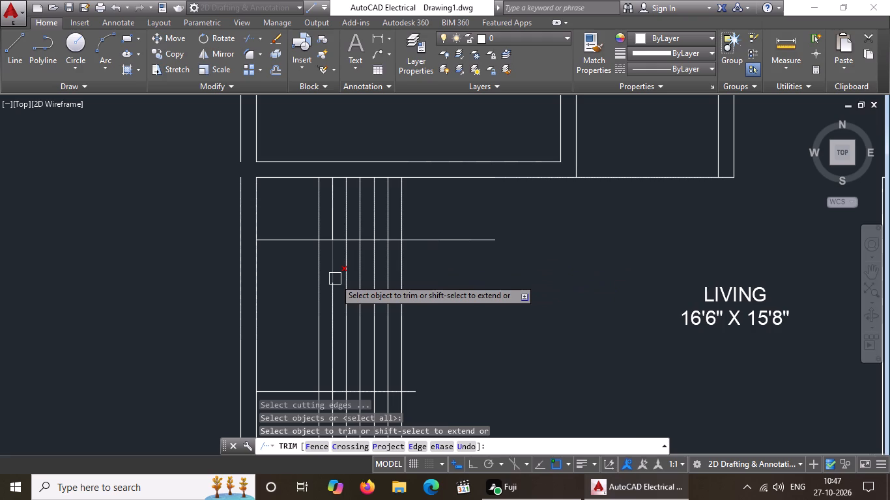
pyautogui.click(334, 276)
pyautogui.click(346, 259)
pyautogui.click(356, 253)
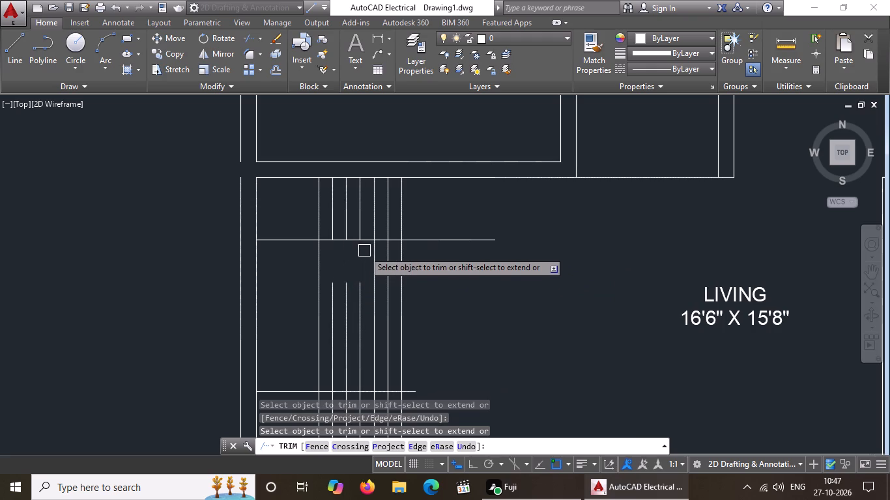
pyautogui.moveTo(368, 254); pyautogui.dragTo(375, 253)
pyautogui.moveTo(388, 252); pyautogui.dragTo(400, 253)
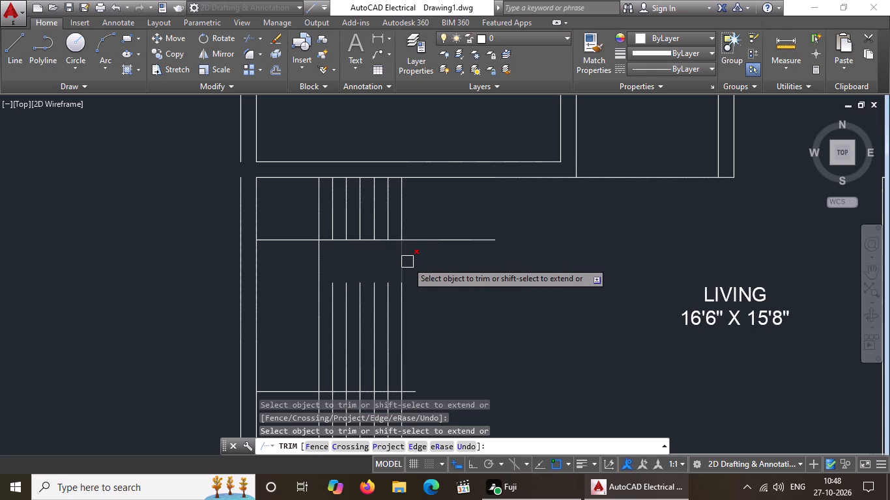
pyautogui.click(407, 262)
# Trim the same six tread lines directly above the lower flight's horizontal line.
pyautogui.click(330, 385)
pyautogui.click(343, 380)
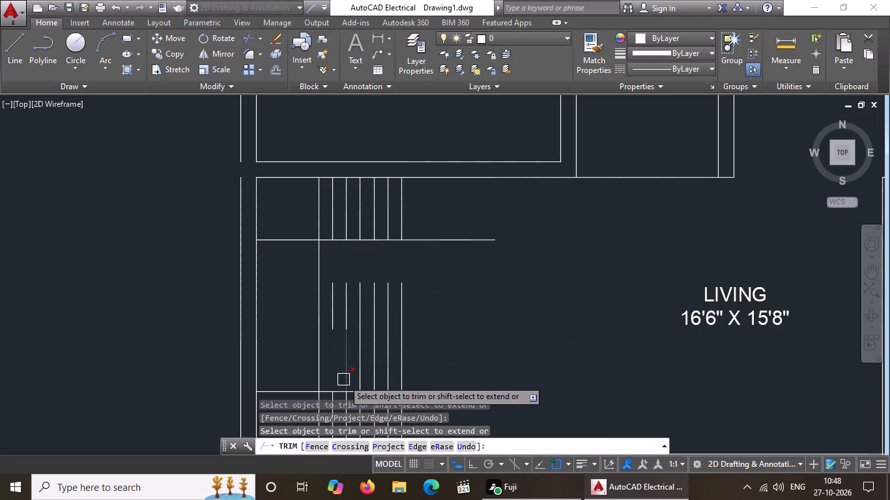
pyautogui.click(362, 376)
pyautogui.click(370, 372)
pyautogui.click(384, 368)
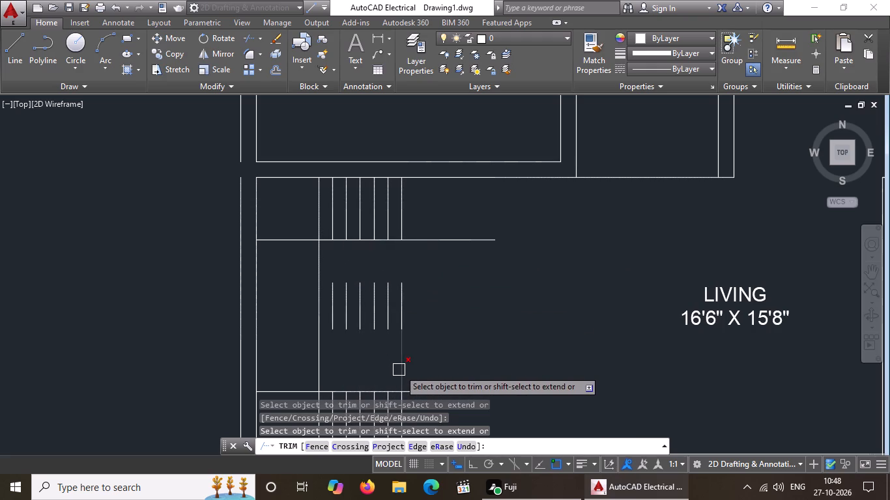
pyautogui.click(400, 370)
pyautogui.press('Escape')
# Erase the six leftover tread line segments in the open area between the upper and lower stair flights.
pyautogui.click(326, 303)
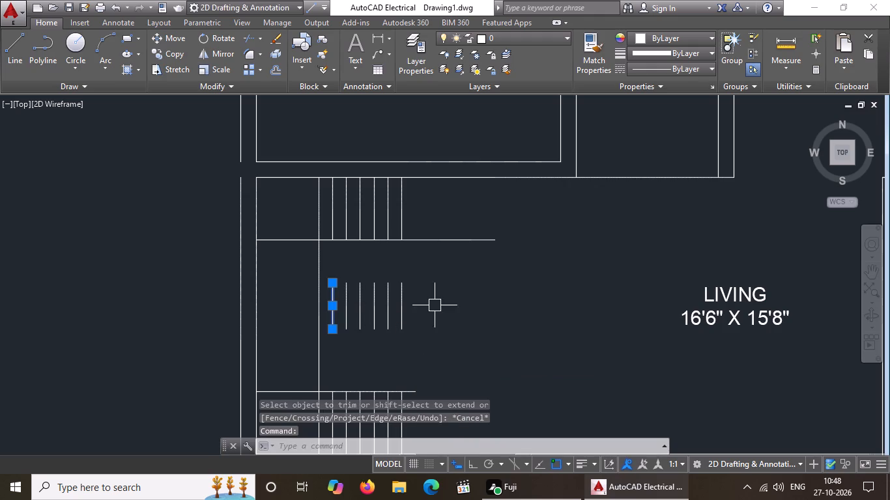
pyautogui.press('Delete')
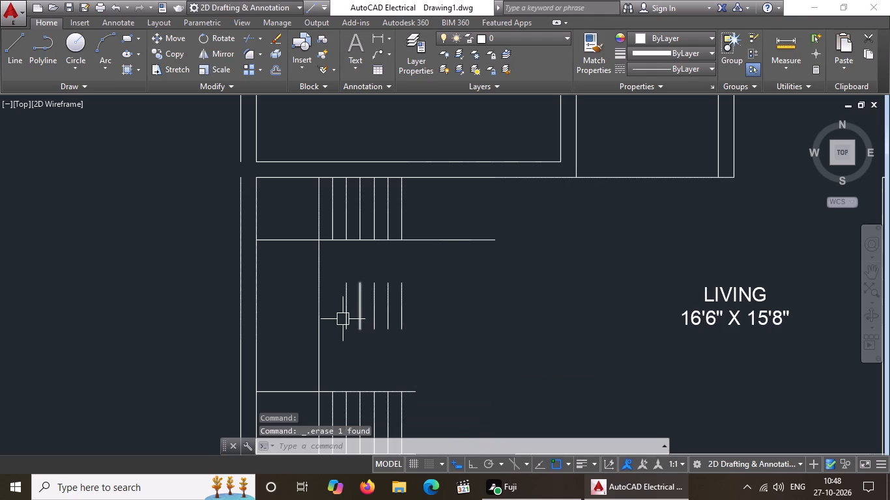
pyautogui.click(346, 309)
pyautogui.press('Delete')
pyautogui.click(356, 307)
pyautogui.press('Delete')
pyautogui.click(374, 305)
pyautogui.press('Delete')
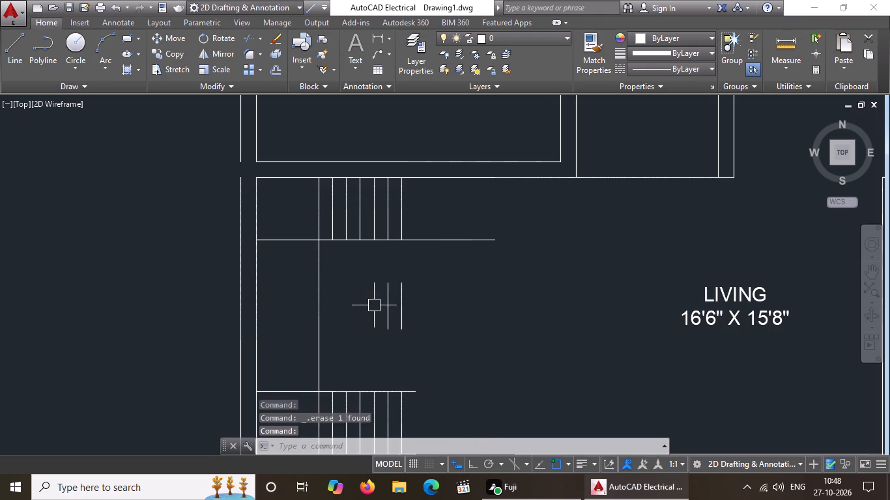
pyautogui.click(392, 309)
pyautogui.press('Delete')
pyautogui.click(402, 308)
pyautogui.press('Delete')
# Offset the upper flight's last tread line successively toward the living room at 8" spacing, adding six more treads.
pyautogui.scroll(-4, 438, 293)
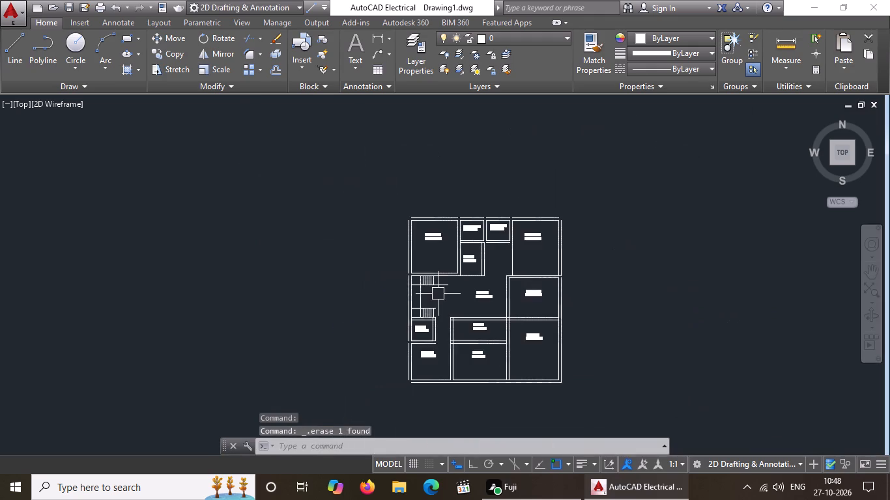
pyautogui.scroll(3, 438, 294)
pyautogui.press('o')
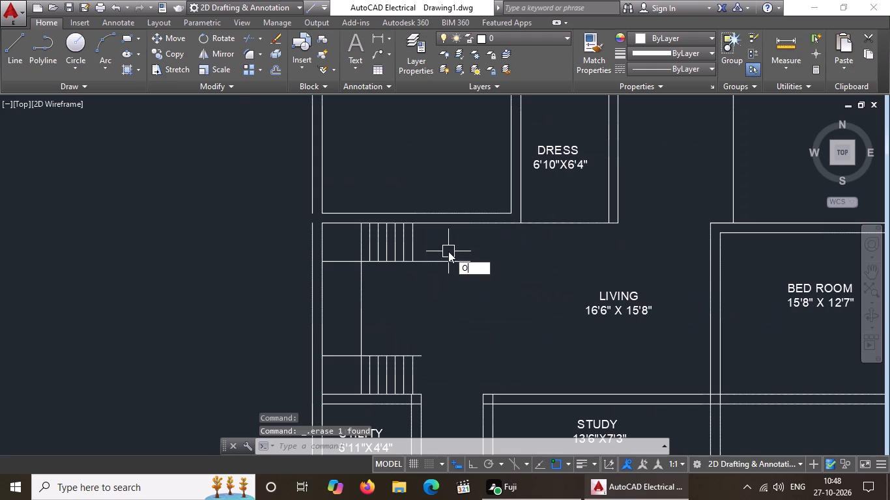
pyautogui.press('Return')
pyautogui.write('8"')
pyautogui.press('Return')
pyautogui.moveTo(410, 245); pyautogui.dragTo(420, 243)
pyautogui.click(453, 236)
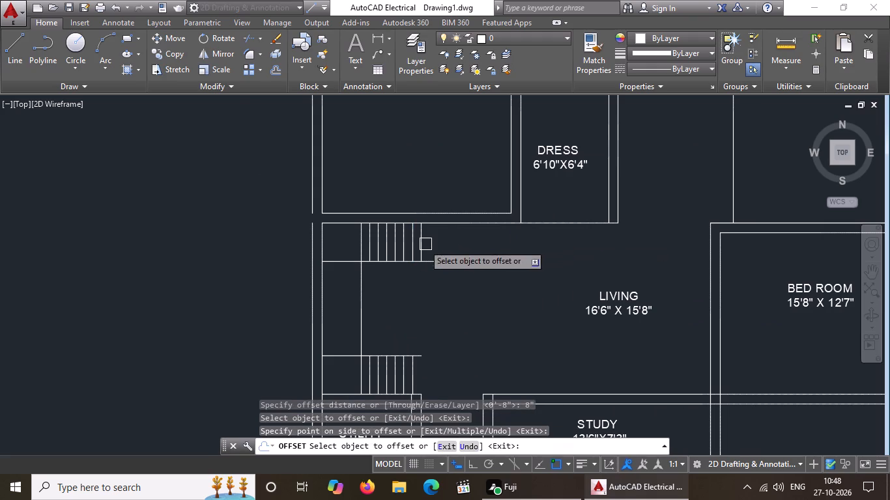
pyautogui.moveTo(422, 244); pyautogui.dragTo(446, 236)
pyautogui.click(456, 234)
pyautogui.moveTo(427, 245); pyautogui.dragTo(478, 242)
pyautogui.moveTo(486, 241); pyautogui.dragTo(431, 255)
pyautogui.click(439, 243)
pyautogui.click(458, 241)
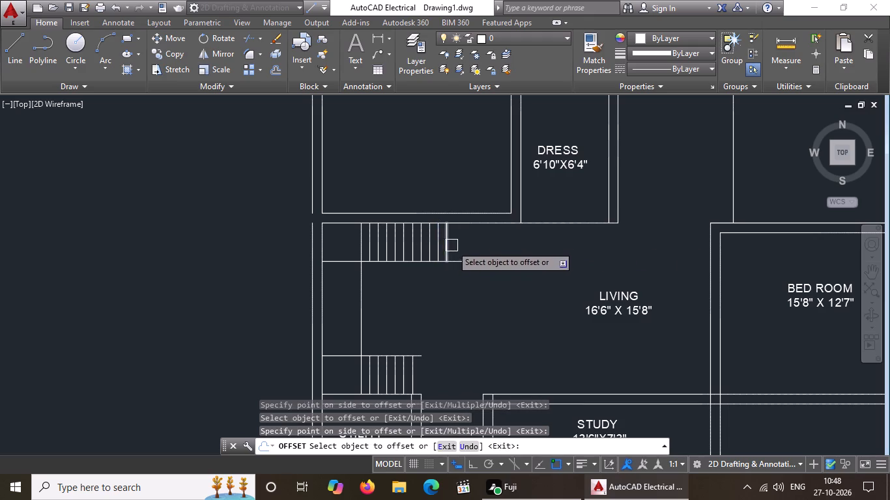
pyautogui.moveTo(452, 245); pyautogui.dragTo(459, 243)
pyautogui.click(486, 242)
pyautogui.click(459, 241)
pyautogui.click(504, 234)
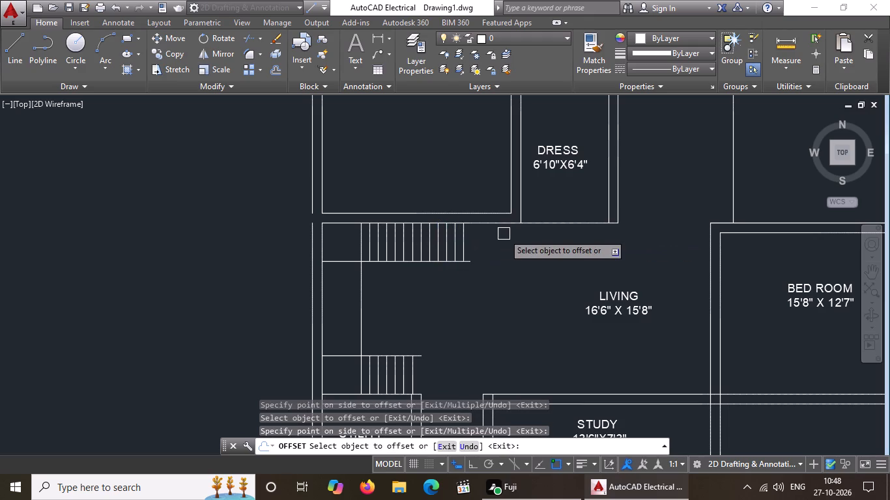
pyautogui.press('Escape')
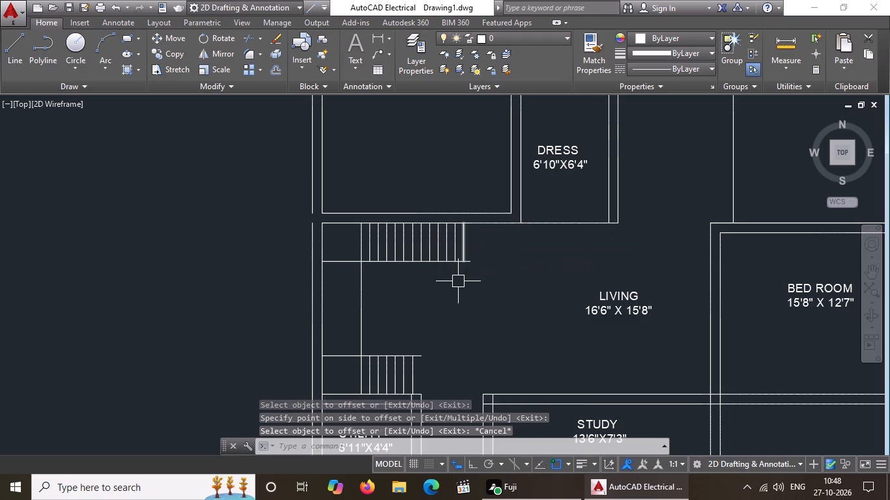
pyautogui.press('Escape')
pyautogui.press('Escape')
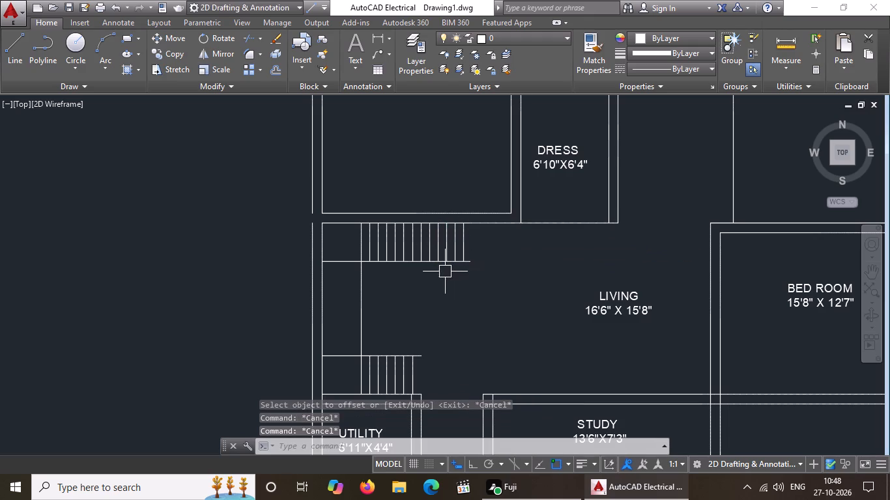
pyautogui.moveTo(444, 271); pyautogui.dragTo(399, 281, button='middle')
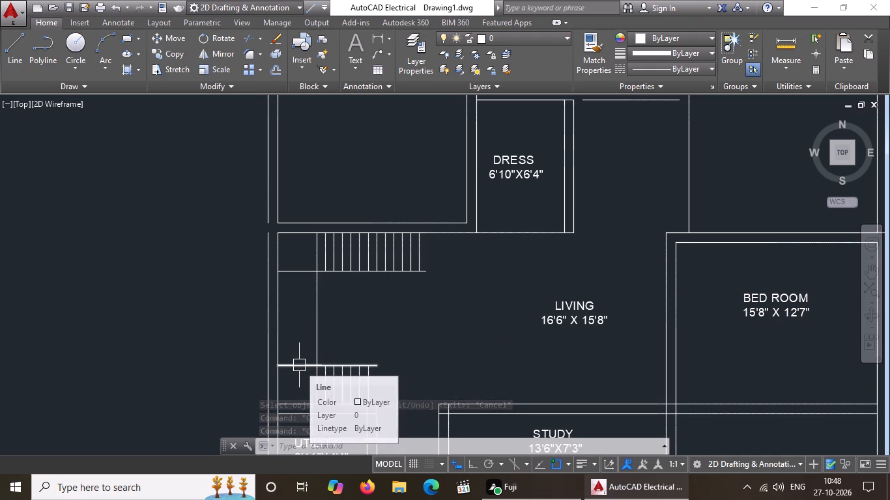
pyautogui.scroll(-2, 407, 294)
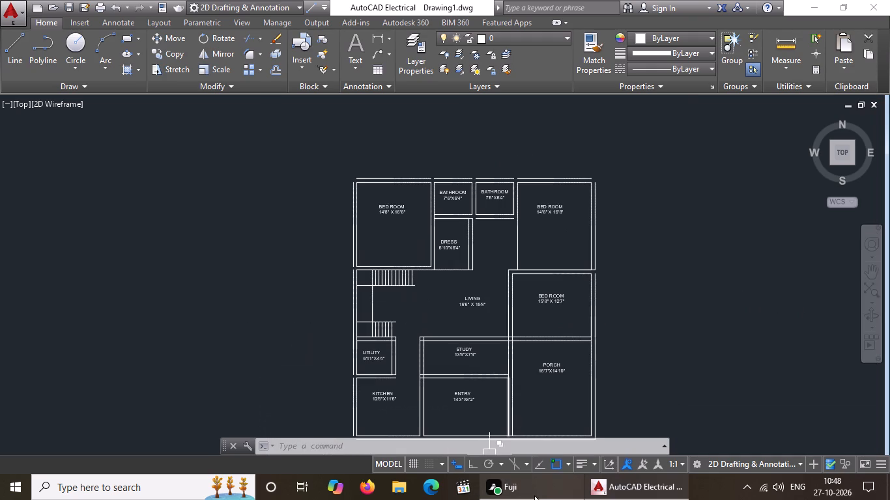
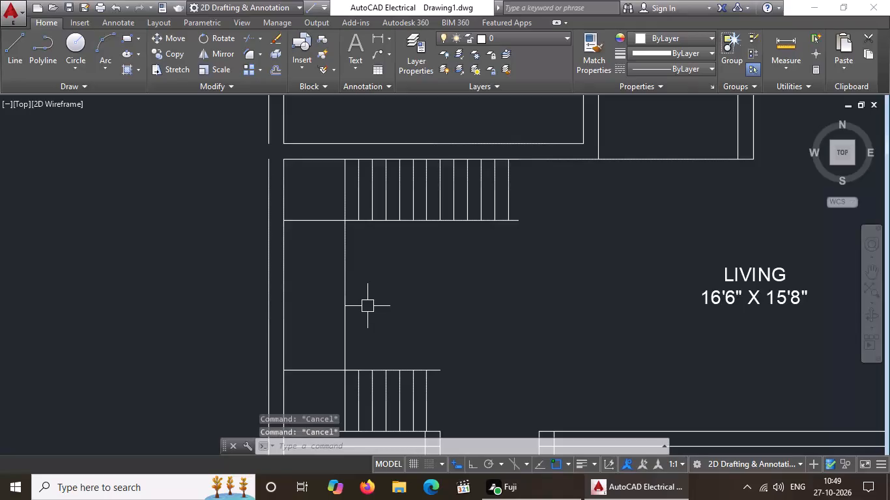
# Offset the lower flight's horizontal line successively toward the upper flight at 8" spacing, adding ten treads for the middle flight.
pyautogui.press('o')
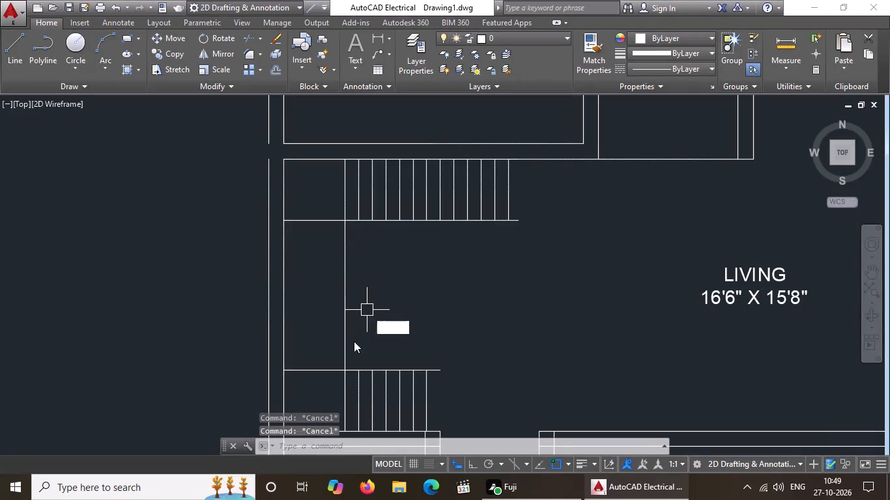
pyautogui.press('Return')
pyautogui.write('8"')
pyautogui.press('Return')
pyautogui.scroll(2, 369, 367)
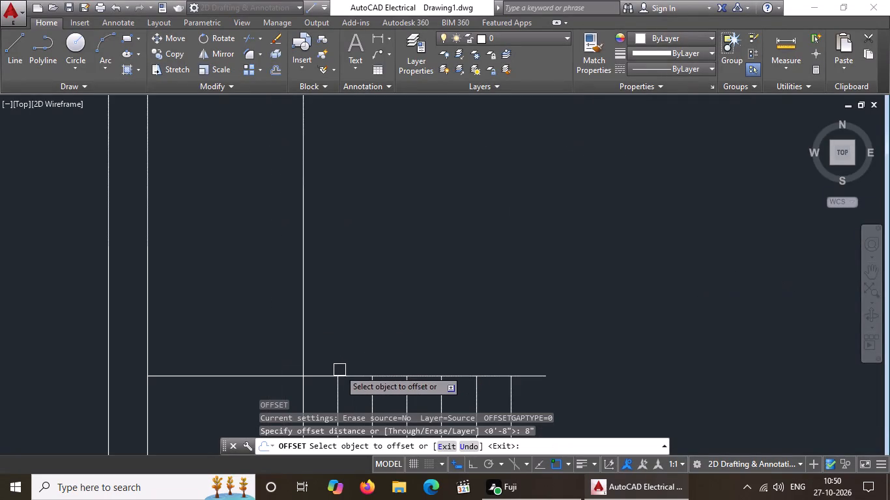
pyautogui.moveTo(326, 373); pyautogui.dragTo(326, 367)
pyautogui.click(329, 350)
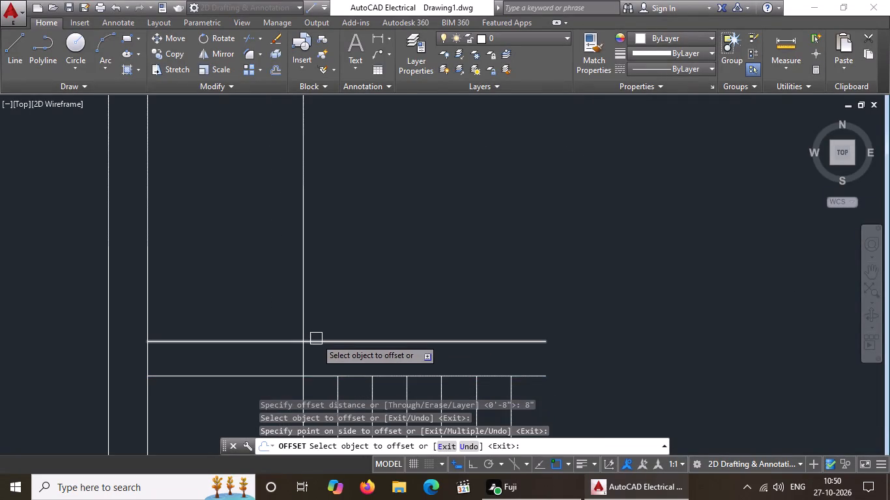
pyautogui.click(317, 339)
pyautogui.click(328, 324)
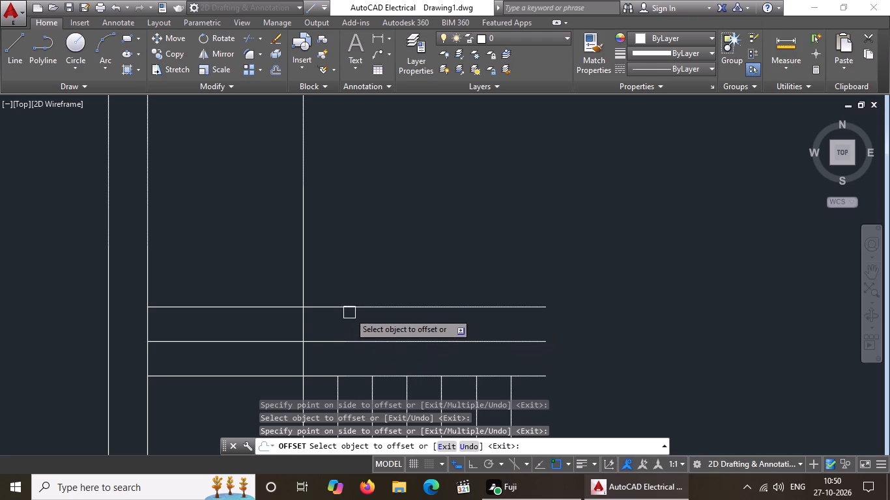
pyautogui.moveTo(351, 311); pyautogui.dragTo(351, 296)
pyautogui.click(351, 283)
pyautogui.scroll(-2, 373, 270)
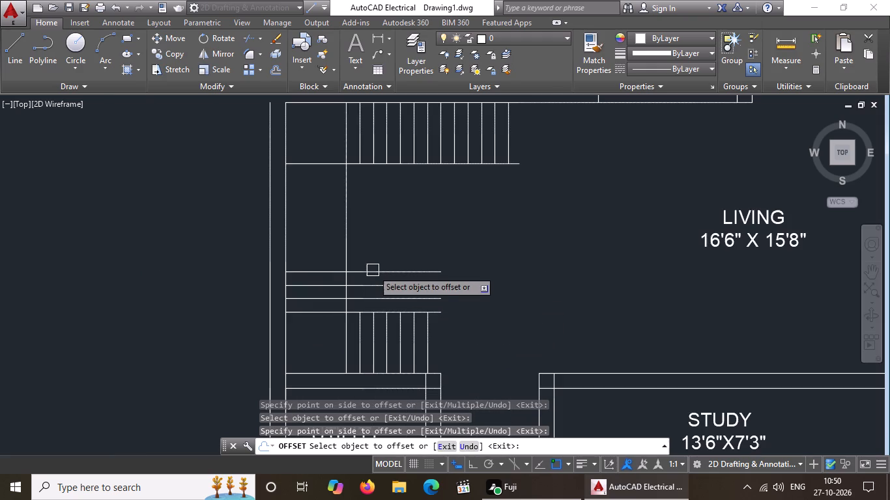
pyautogui.moveTo(372, 271); pyautogui.dragTo(373, 264)
pyautogui.click(375, 251)
pyautogui.moveTo(374, 260); pyautogui.dragTo(377, 245)
pyautogui.click(379, 232)
pyautogui.click(377, 243)
pyautogui.click(379, 231)
pyautogui.moveTo(379, 231); pyautogui.dragTo(380, 225)
pyautogui.click(385, 208)
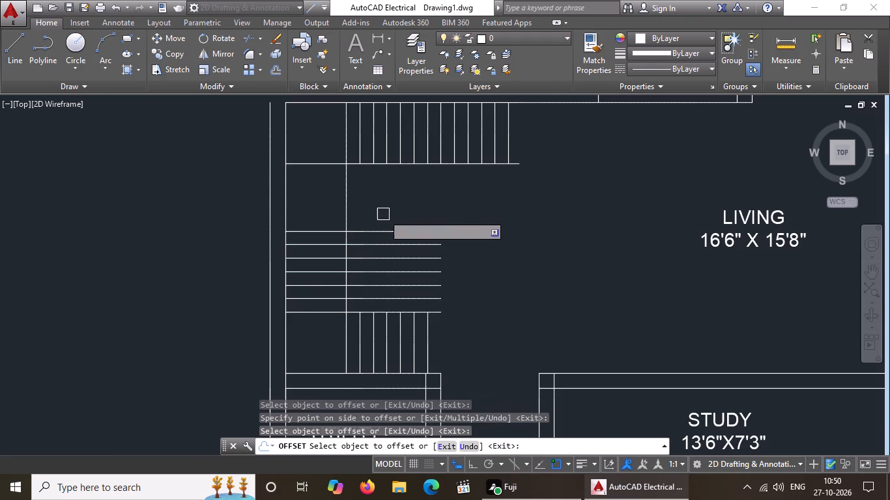
pyautogui.moveTo(381, 231); pyautogui.dragTo(381, 225)
pyautogui.click(383, 213)
pyautogui.click(380, 221)
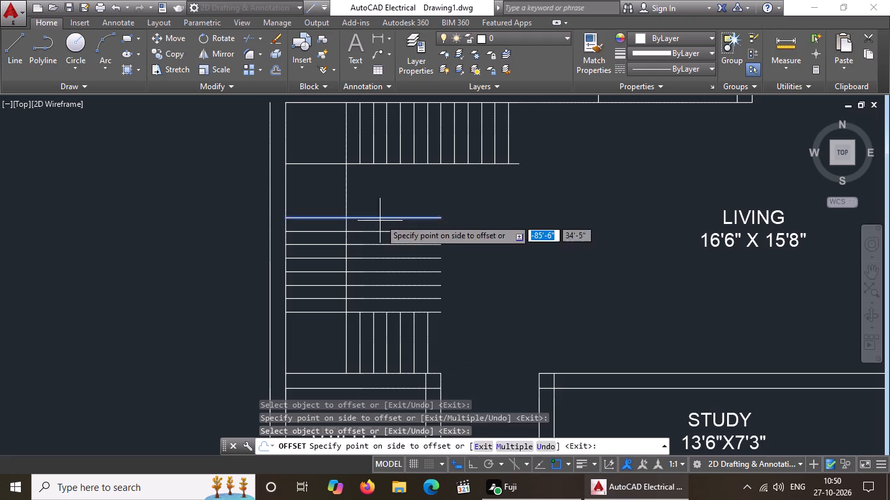
pyautogui.click(382, 204)
pyautogui.moveTo(379, 206); pyautogui.dragTo(382, 195)
pyautogui.click(385, 186)
pyautogui.click(381, 189)
pyautogui.click(385, 183)
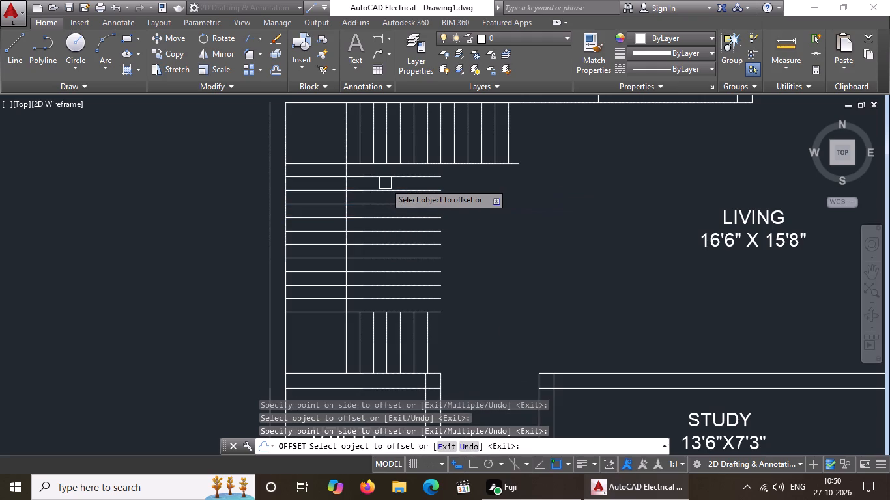
pyautogui.scroll(1, 404, 173)
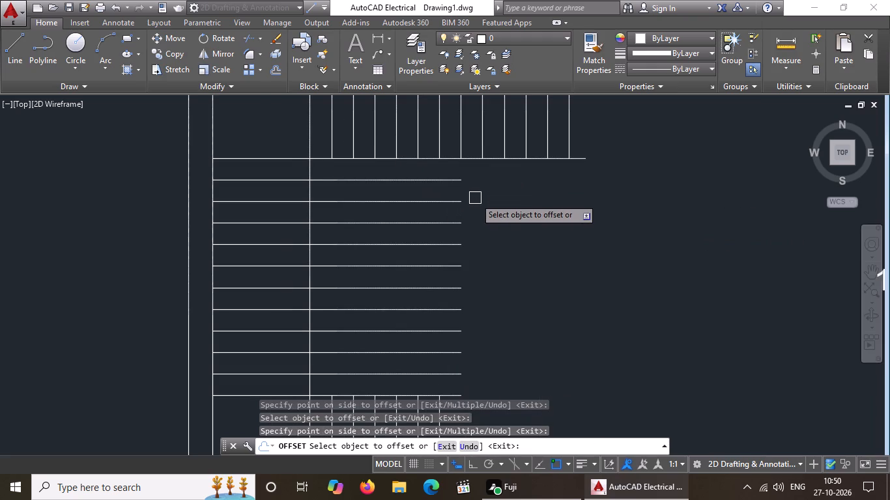
pyautogui.press('Escape')
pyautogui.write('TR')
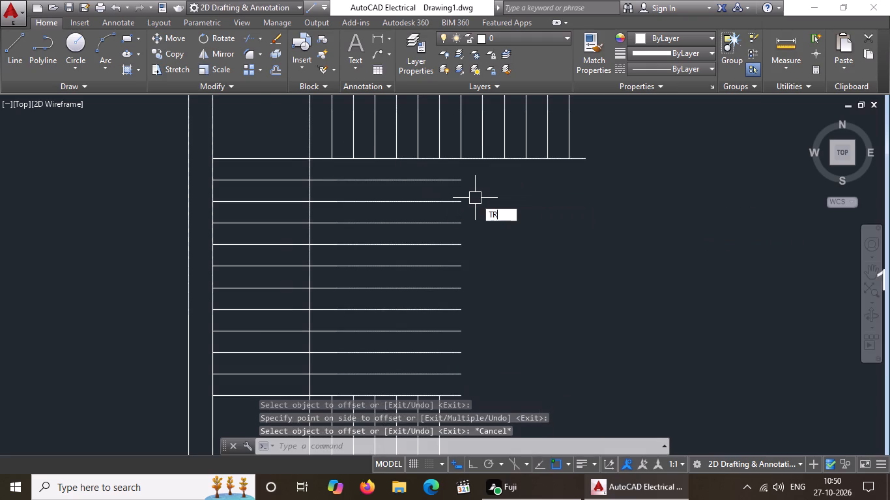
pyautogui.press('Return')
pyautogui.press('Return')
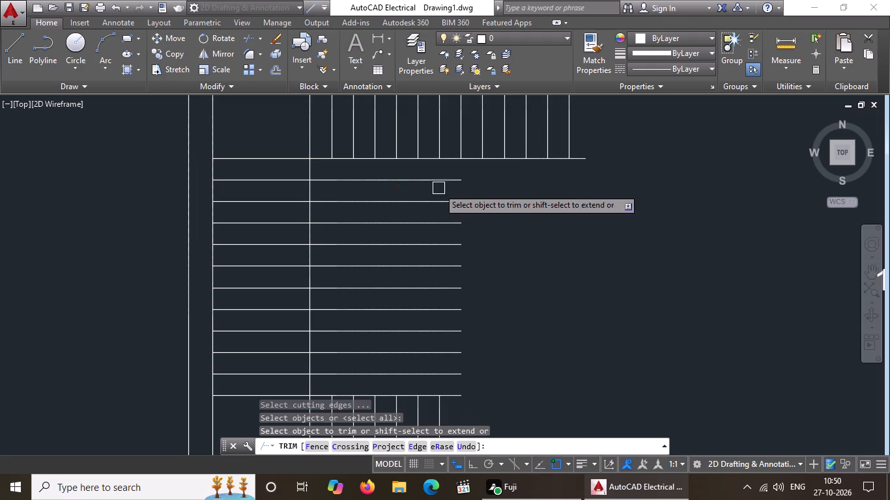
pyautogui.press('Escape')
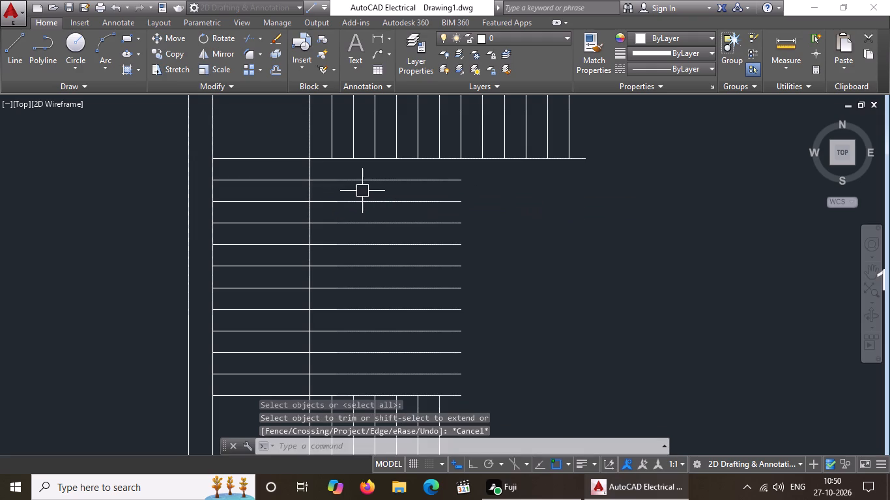
# Trim the ten middle-flight tread lines just past the vertical stair line on the living room side, using all objects as cutting edges.
pyautogui.scroll(-3, 366, 187)
pyautogui.press('Escape')
pyautogui.write('TR')
pyautogui.press('Return')
pyautogui.press('Return')
pyautogui.scroll(2, 382, 245)
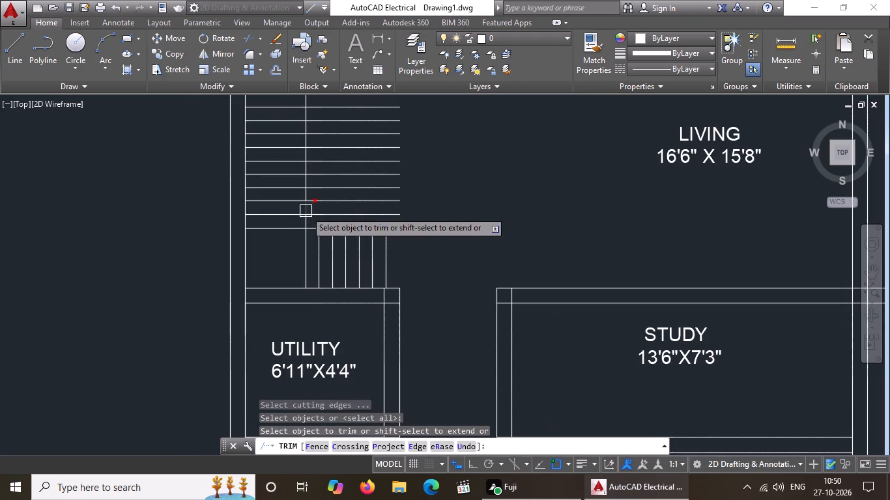
pyautogui.scroll(3, 308, 214)
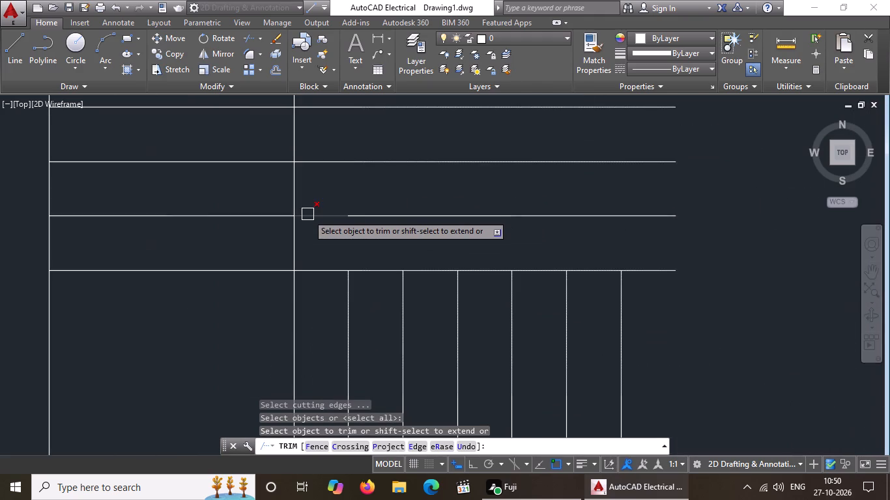
pyautogui.click(308, 216)
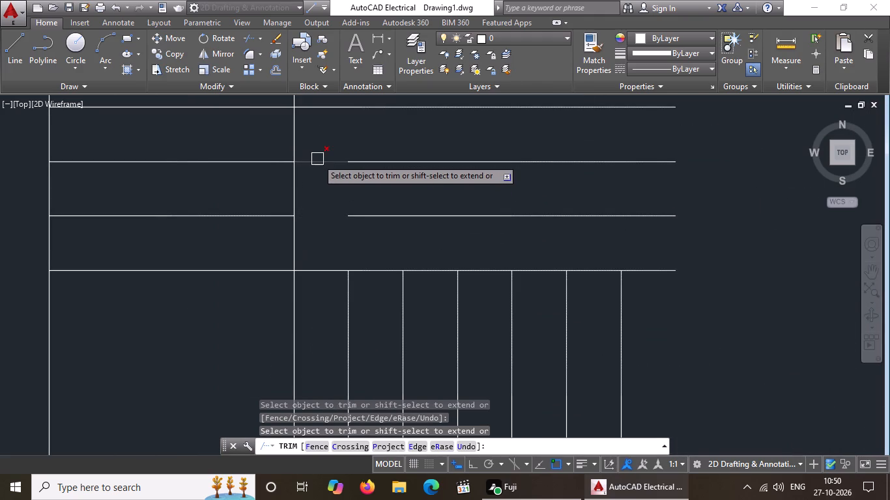
pyautogui.click(317, 159)
pyautogui.scroll(-5, 357, 208)
pyautogui.scroll(3, 358, 159)
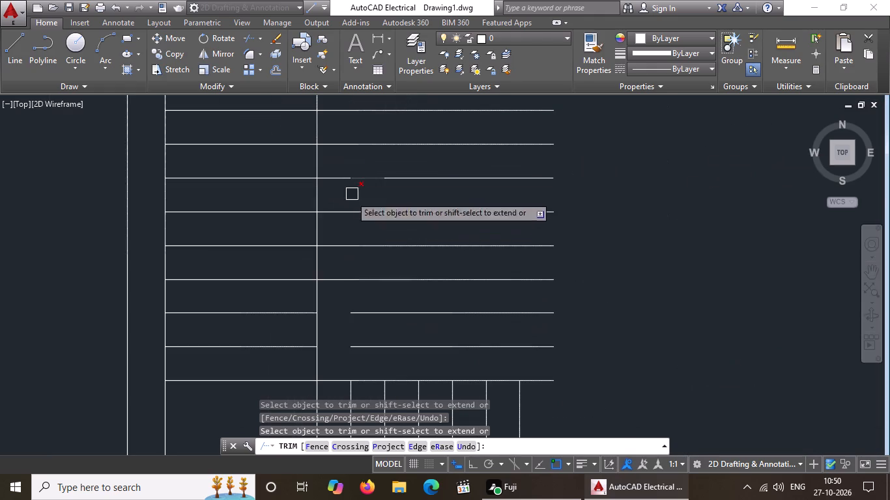
pyautogui.click(336, 280)
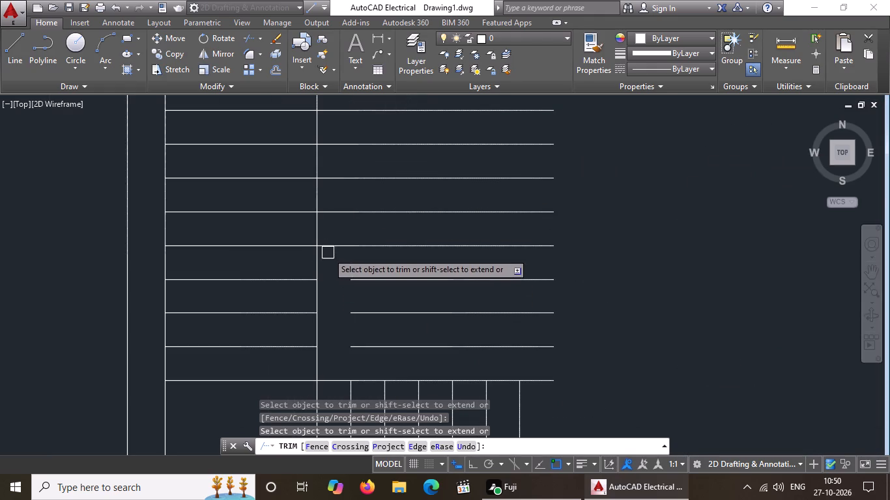
pyautogui.click(327, 245)
pyautogui.click(328, 210)
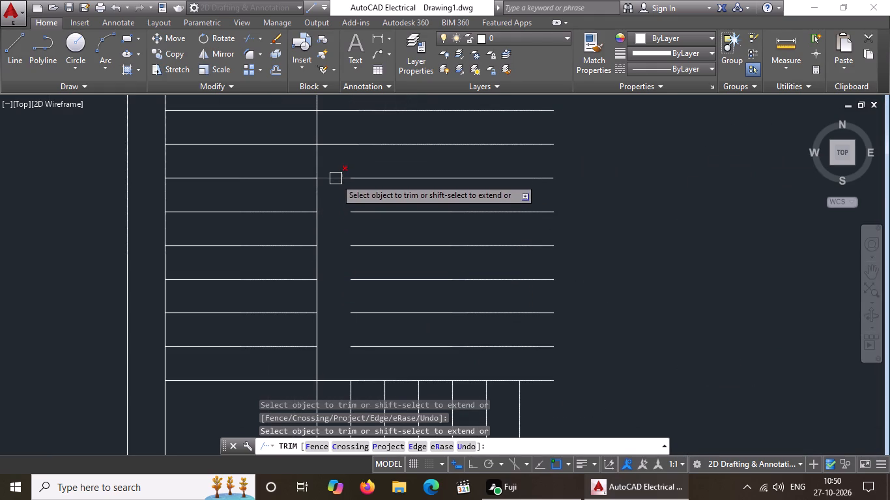
pyautogui.click(336, 178)
pyautogui.click(336, 146)
pyautogui.scroll(-2, 337, 162)
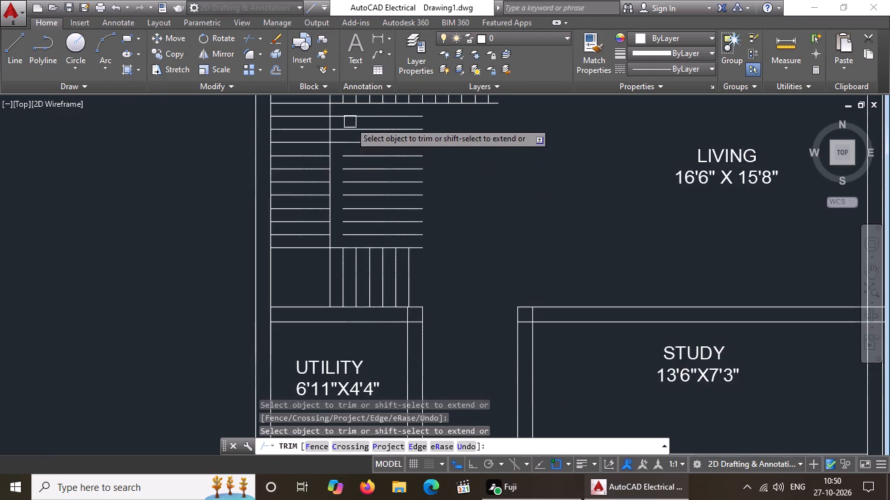
pyautogui.scroll(3, 350, 122)
pyautogui.scroll(-4, 350, 122)
pyautogui.scroll(3, 352, 117)
pyautogui.moveTo(315, 224); pyautogui.dragTo(315, 216)
pyautogui.click(315, 193)
pyautogui.click(311, 161)
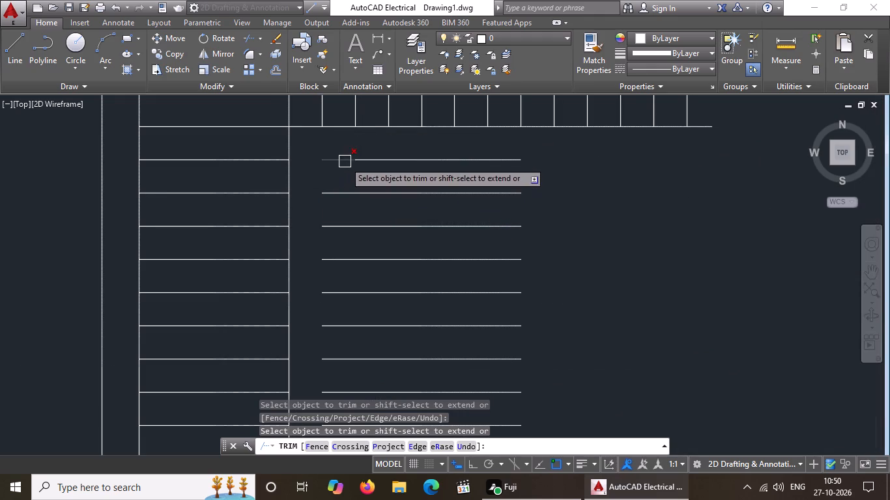
pyautogui.press('Escape')
# Erase the ten leftover tread segments in the open area between the upper and lower flights.
pyautogui.click(402, 160)
pyautogui.press('Delete')
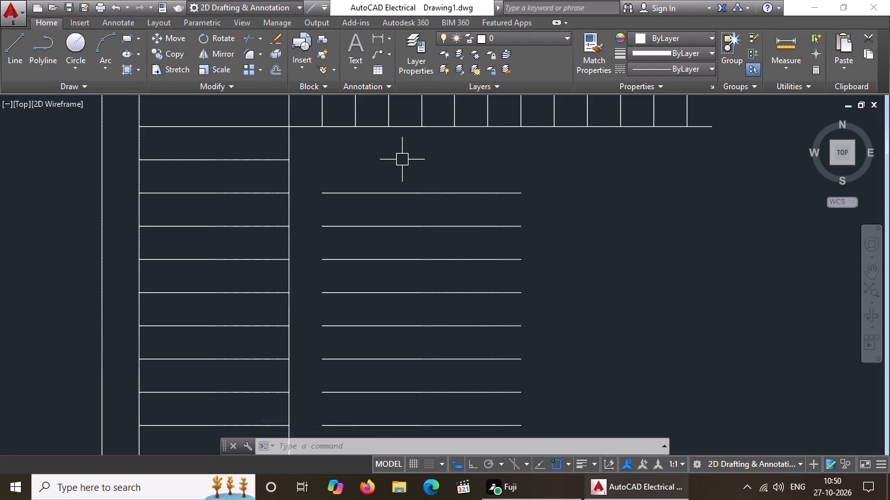
pyautogui.click(392, 189)
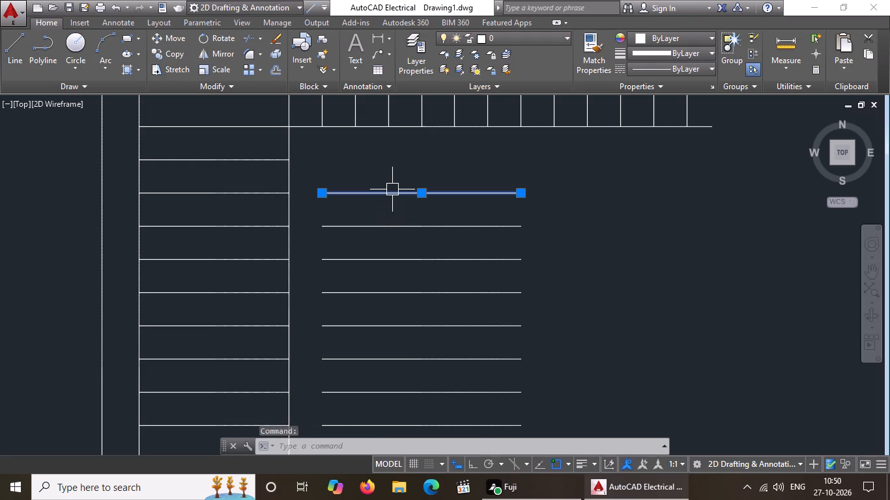
pyautogui.press('Delete')
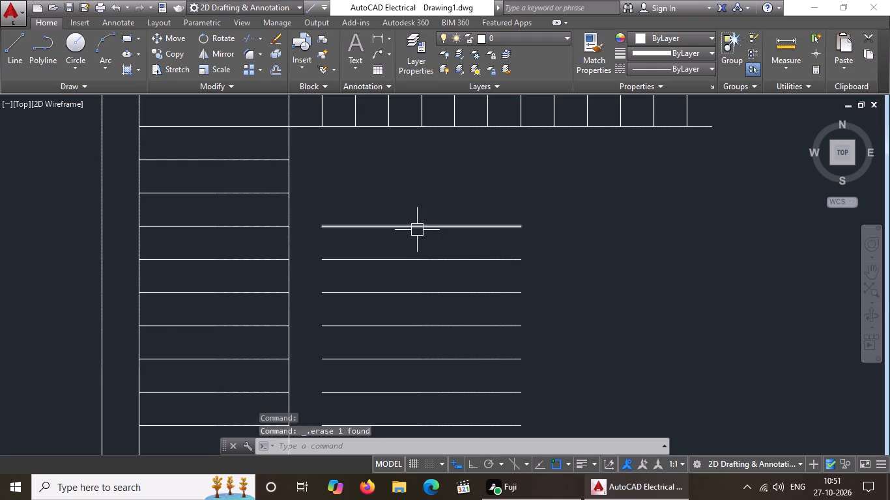
pyautogui.scroll(2, 418, 215)
pyautogui.click(436, 243)
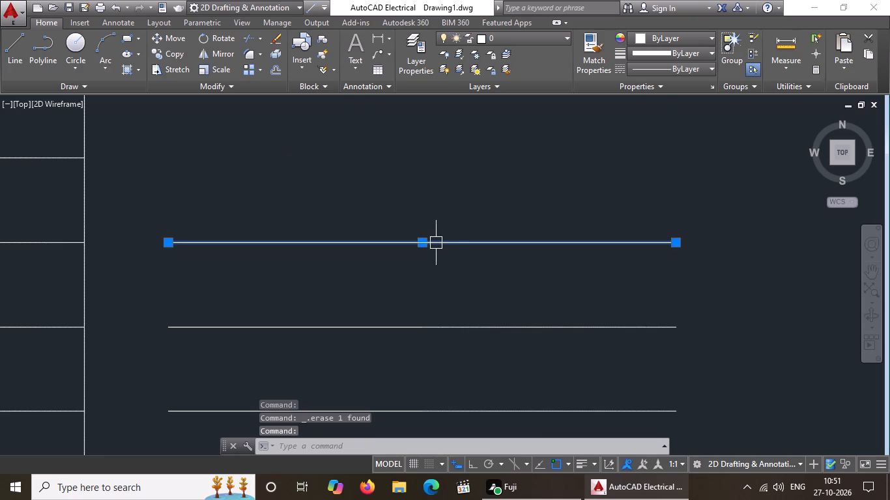
pyautogui.press('Delete')
pyautogui.scroll(-3, 410, 217)
pyautogui.click(414, 247)
pyautogui.press('Delete')
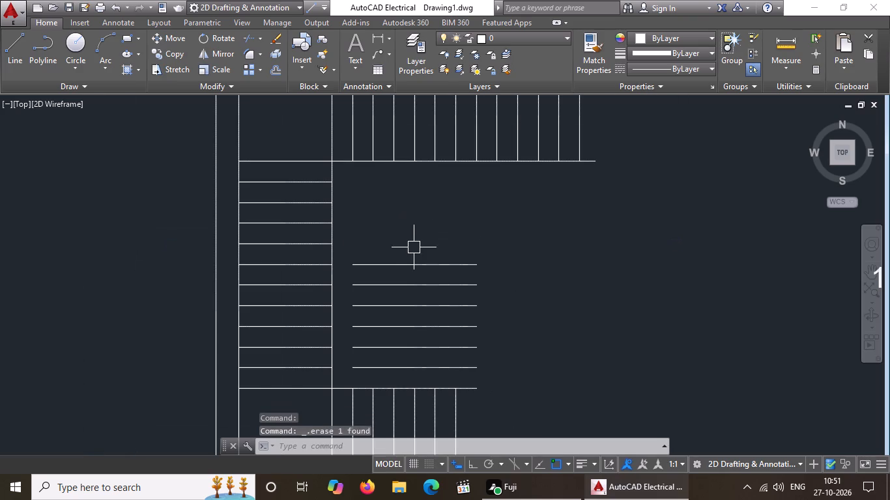
pyautogui.click(414, 264)
pyautogui.press('Delete')
pyautogui.click(415, 285)
pyautogui.press('Delete')
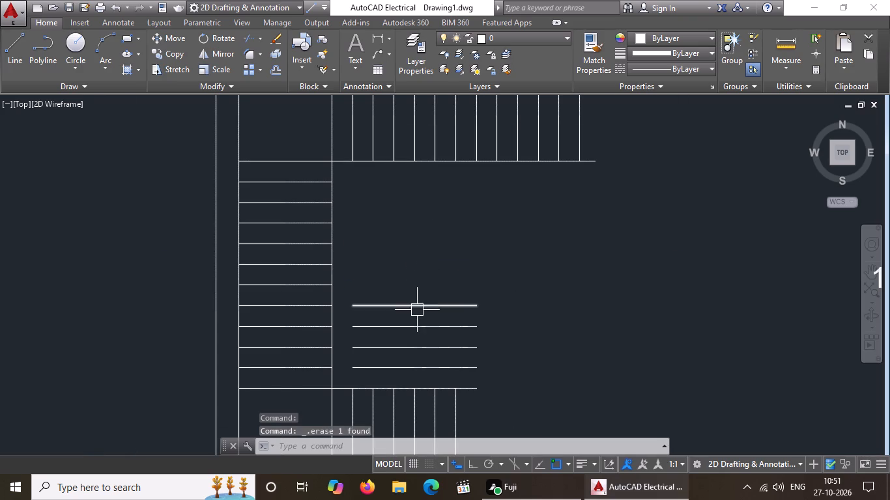
pyautogui.click(417, 310)
pyautogui.press('Delete')
pyautogui.click(418, 327)
pyautogui.press('Delete')
pyautogui.click(422, 346)
pyautogui.press('Delete')
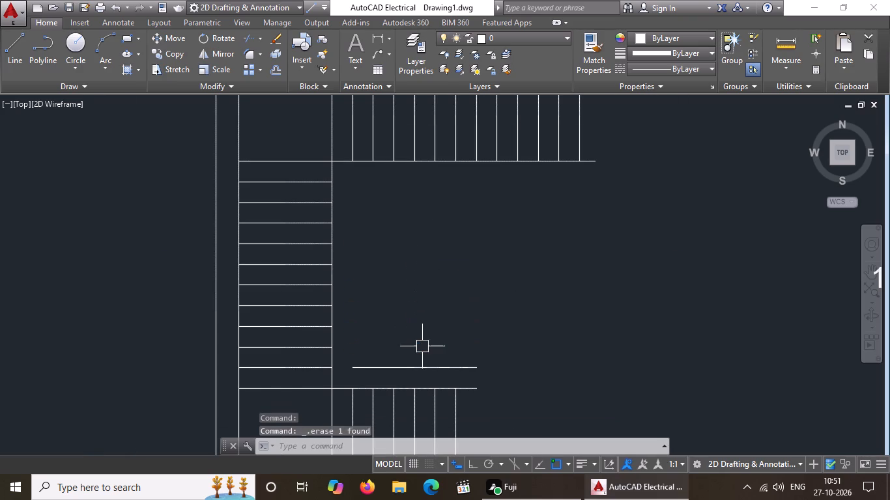
pyautogui.click(422, 364)
pyautogui.press('Delete')
# Trim the overhanging ends of the upper and lower flights' horizontal lines beyond their last treads.
pyautogui.scroll(-2, 437, 303)
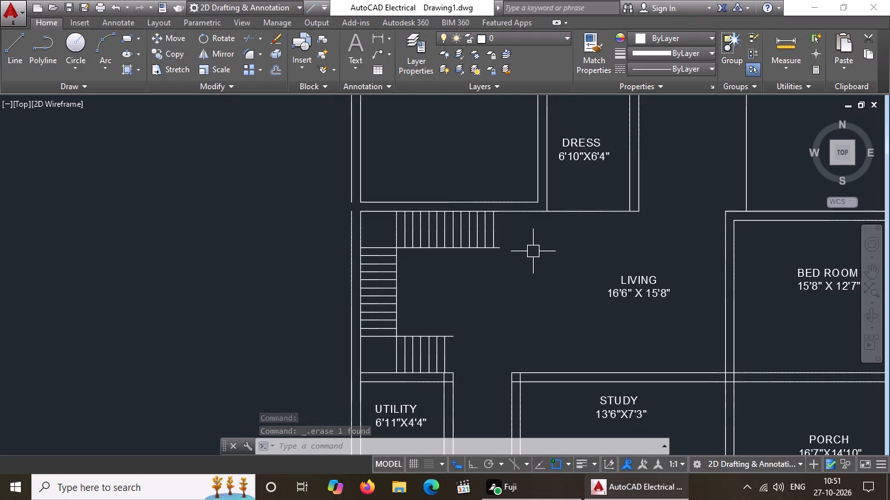
pyautogui.press('Escape')
pyautogui.write('TR')
pyautogui.press('Return')
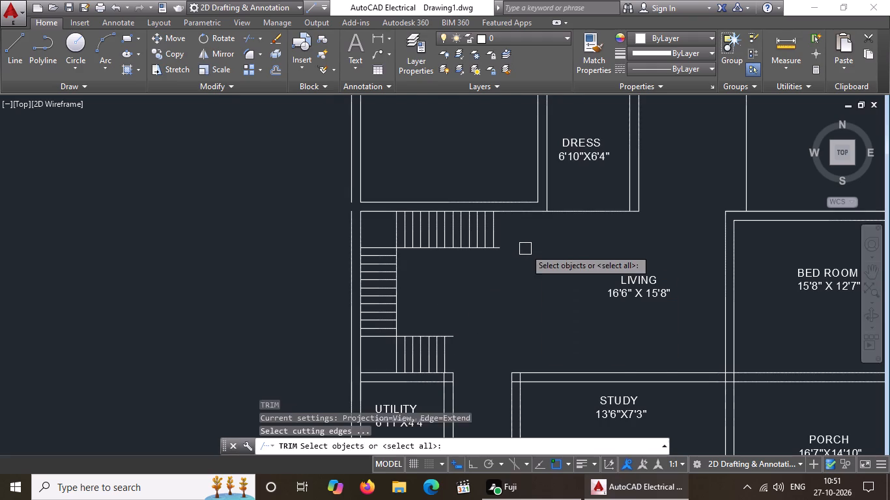
pyautogui.press('Return')
pyautogui.click(504, 248)
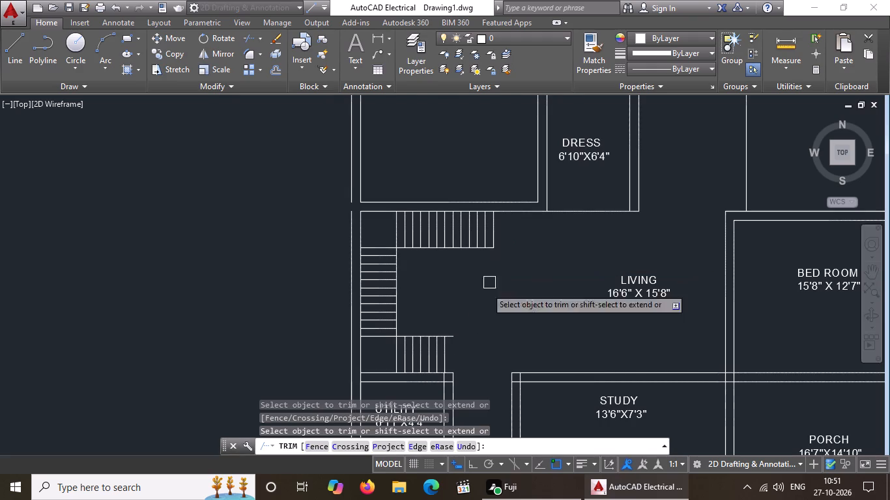
pyautogui.click(453, 334)
pyautogui.scroll(-3, 455, 285)
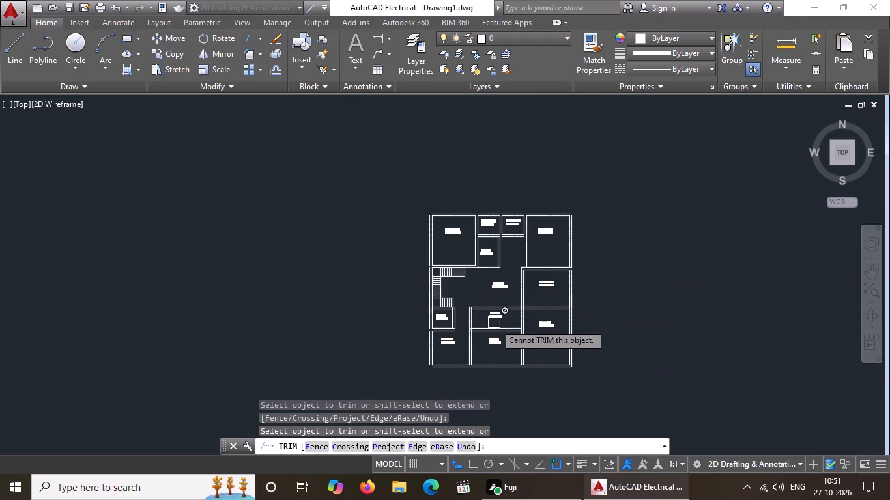
pyautogui.scroll(2, 553, 352)
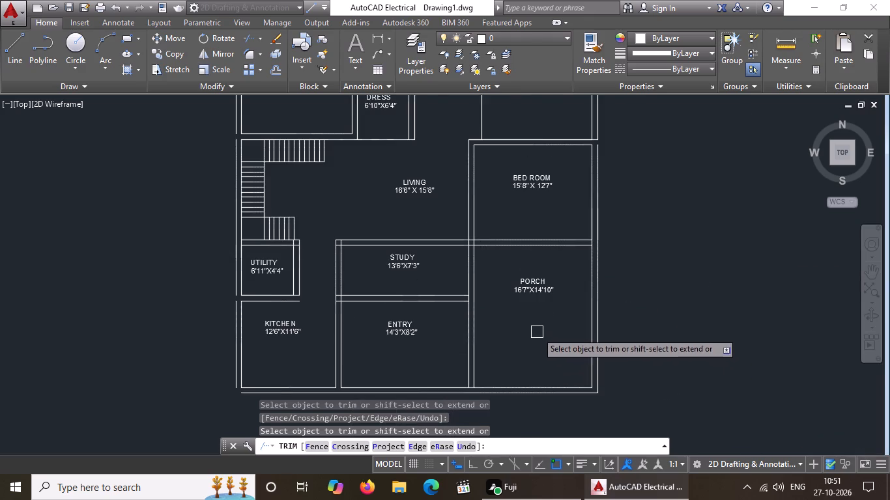
pyautogui.scroll(1, 533, 329)
pyautogui.press('Escape')
# Extend both horizontal lines of the wall between study and entry to the porch-side vertical wall line.
pyautogui.write('EX')
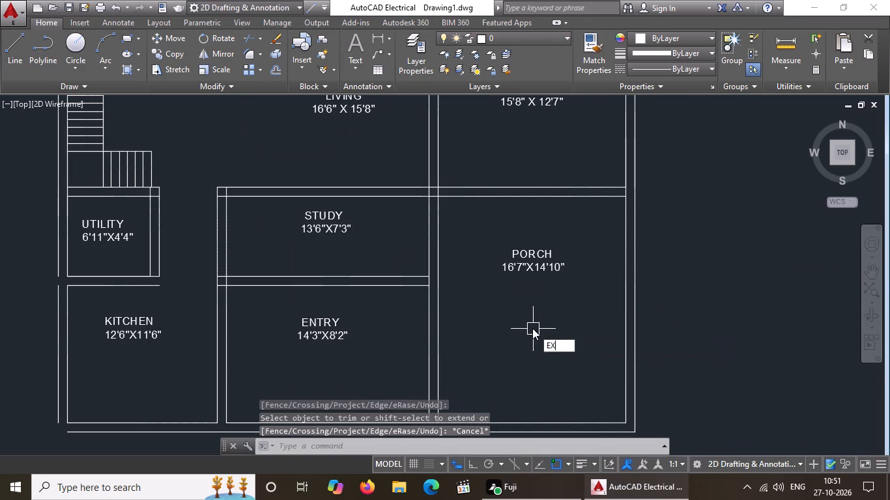
pyautogui.press('space')
pyautogui.press('space')
pyautogui.click(405, 287)
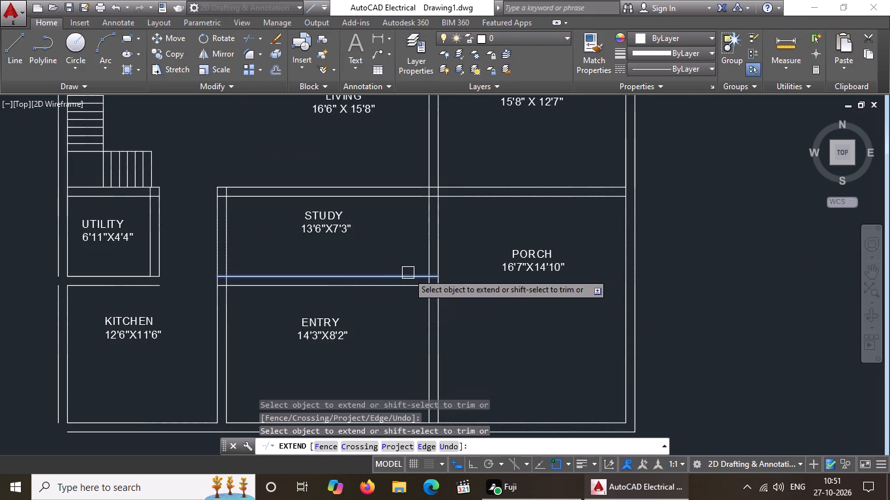
pyautogui.click(408, 272)
pyautogui.press('Escape')
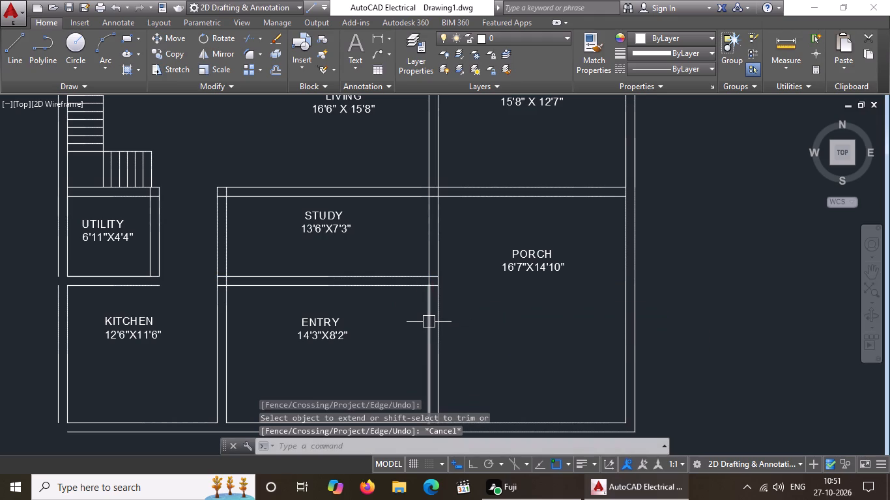
# Erase the entry-side vertical line of the double-line wall between the entry and the porch.
pyautogui.click(429, 322)
pyautogui.scroll(-3, 458, 315)
pyautogui.press('Delete')
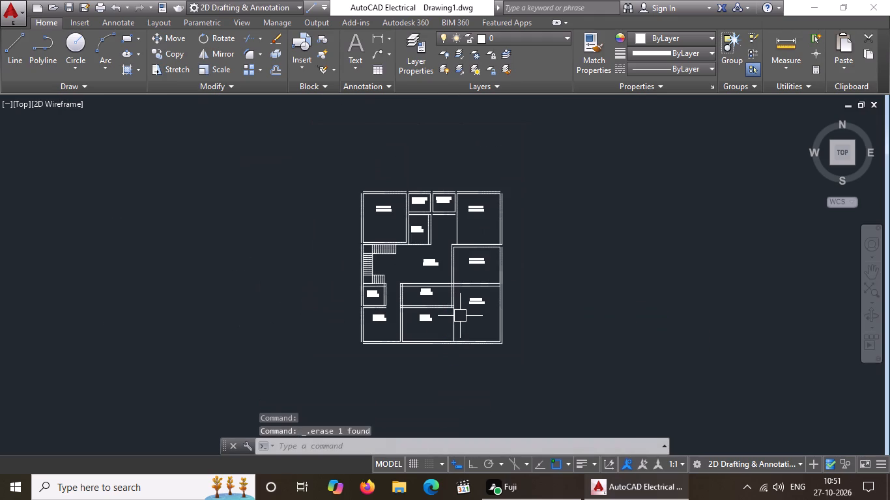
# Fillet the outer wall lines at the kitchen's lower-left corner with radius 0 so they form a closed corner.
pyautogui.scroll(3, 456, 319)
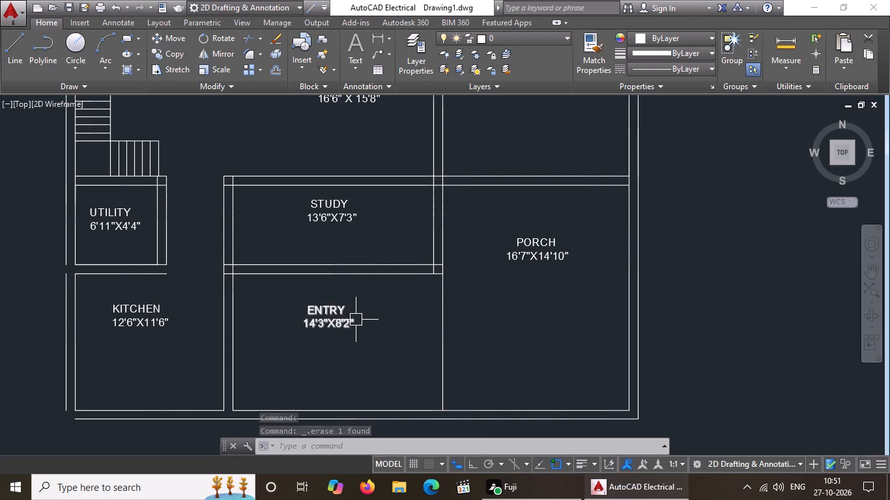
pyautogui.scroll(-1, 356, 319)
pyautogui.scroll(2, 185, 391)
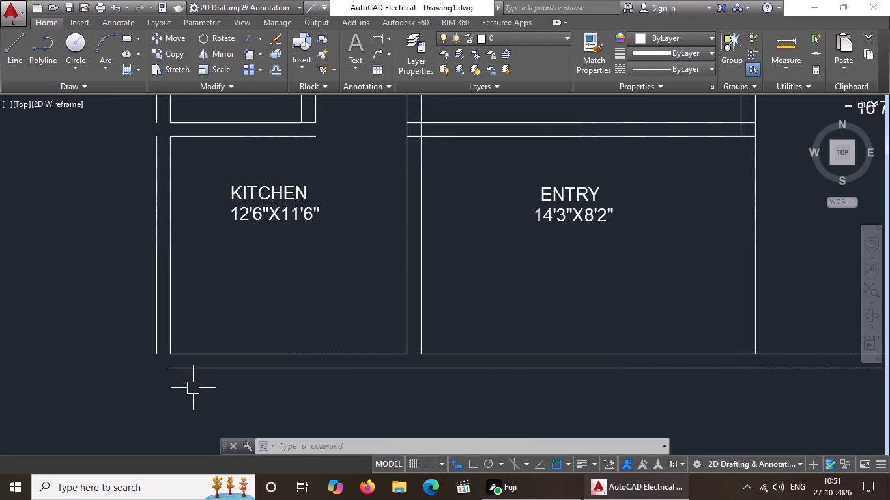
pyautogui.press('f')
pyautogui.press('space')
pyautogui.click(156, 345)
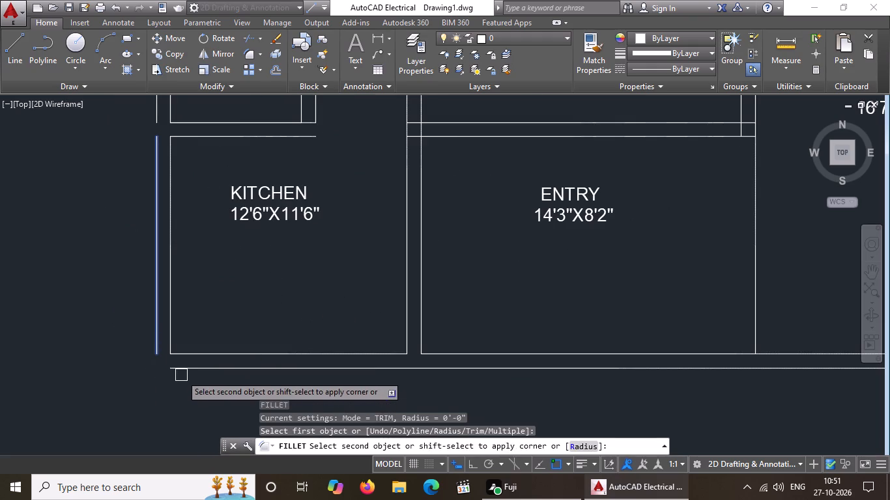
pyautogui.click(182, 372)
# Extend the kitchen's outer left wall line up to the utility's outer wall line, closing the gap.
pyautogui.scroll(-2, 329, 374)
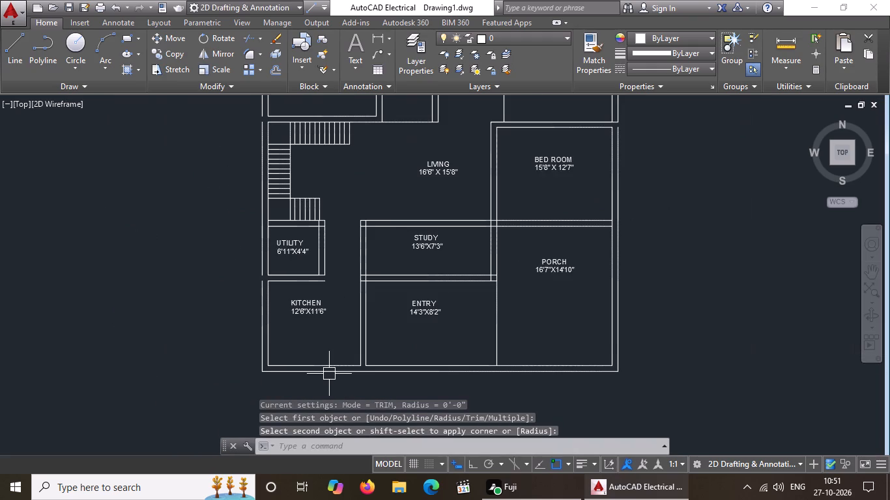
pyautogui.moveTo(329, 374); pyautogui.dragTo(313, 457, button='middle')
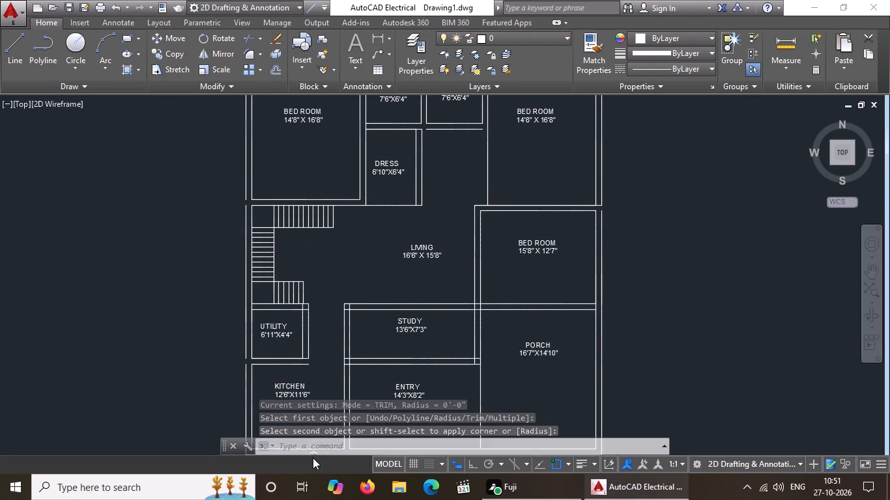
pyautogui.moveTo(371, 391); pyautogui.dragTo(370, 334, button='middle')
pyautogui.scroll(1, 370, 383)
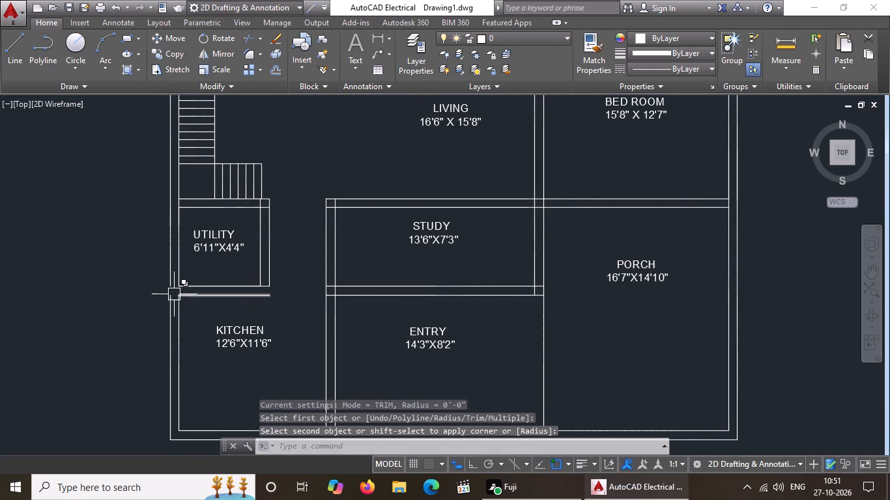
pyautogui.write('EX')
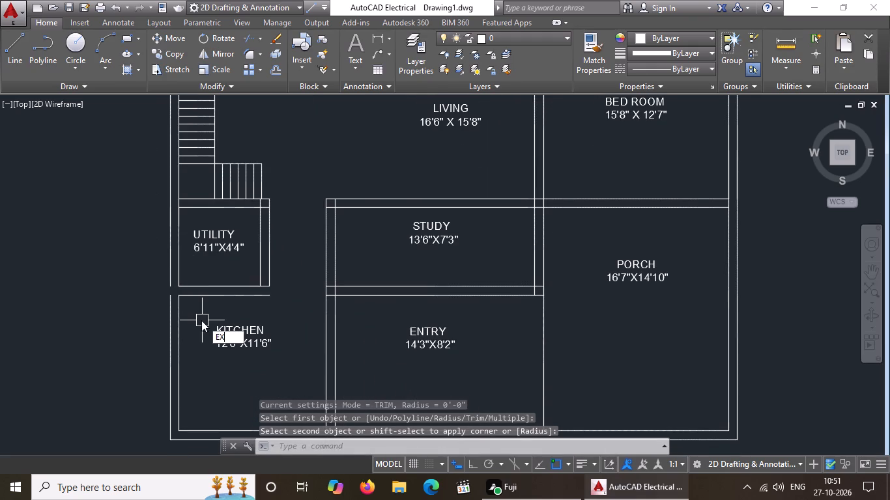
pyautogui.press('space')
pyautogui.press('space')
pyautogui.click(171, 313)
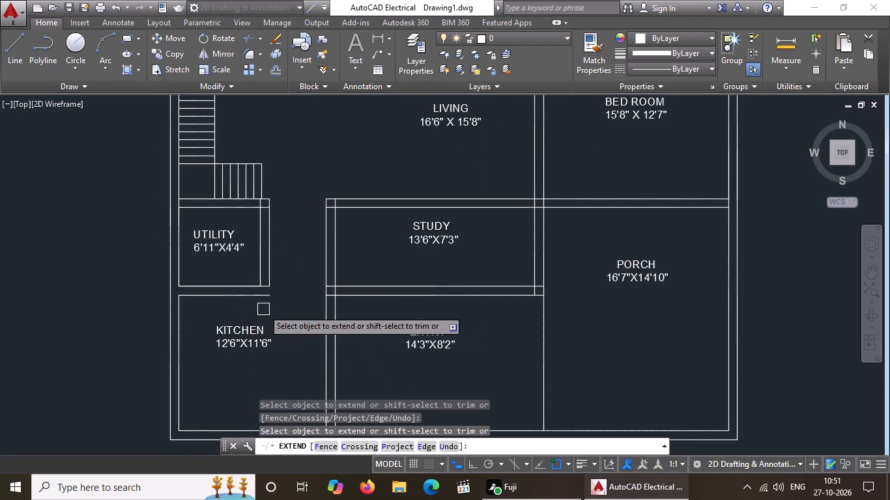
pyautogui.press('Escape')
# Extend the utility's two right-hand vertical wall lines down to the kitchen's upper wall line and the utility's lower wall.
pyautogui.write('EX')
pyautogui.press('space')
pyautogui.press('space')
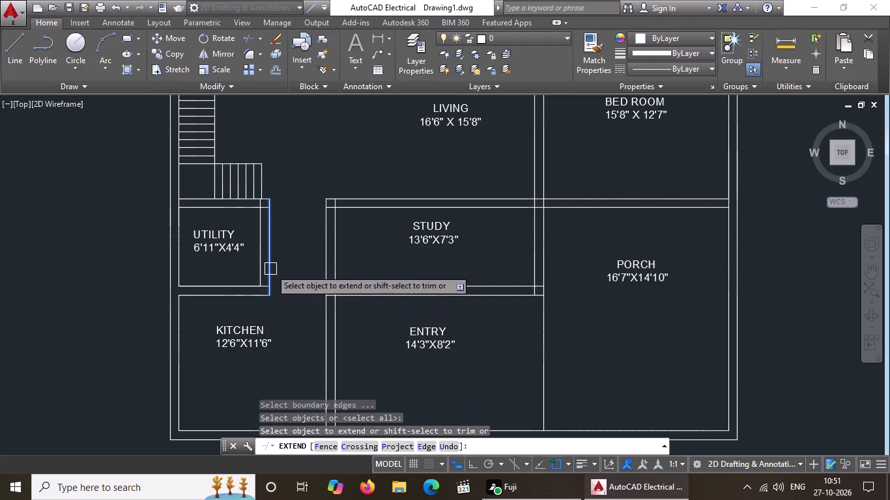
pyautogui.click(270, 269)
pyautogui.click(257, 268)
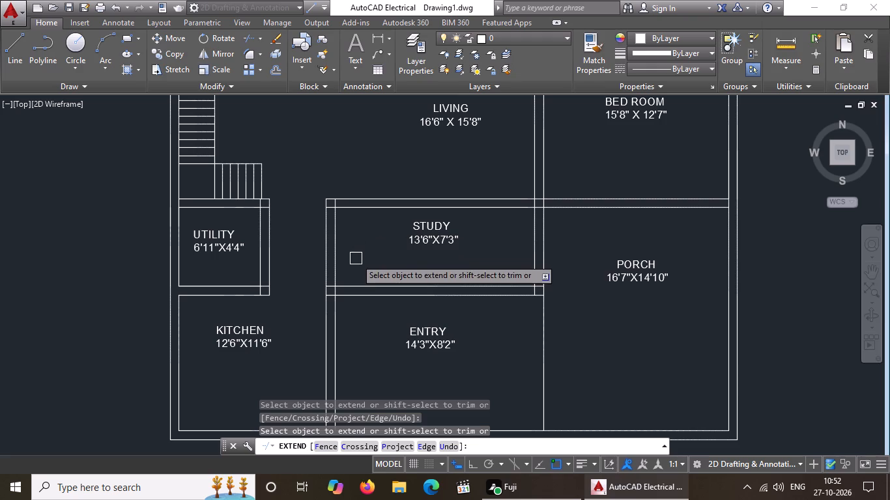
pyautogui.scroll(-1, 393, 271)
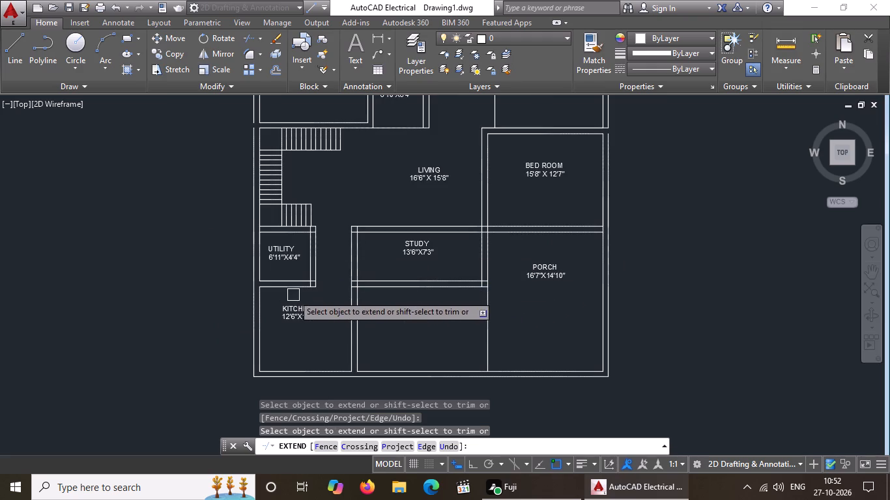
pyautogui.press('Escape')
# Trim the overlapping lines at both ends of the wall between study and entry, using all objects as cutting edges.
pyautogui.write('TR')
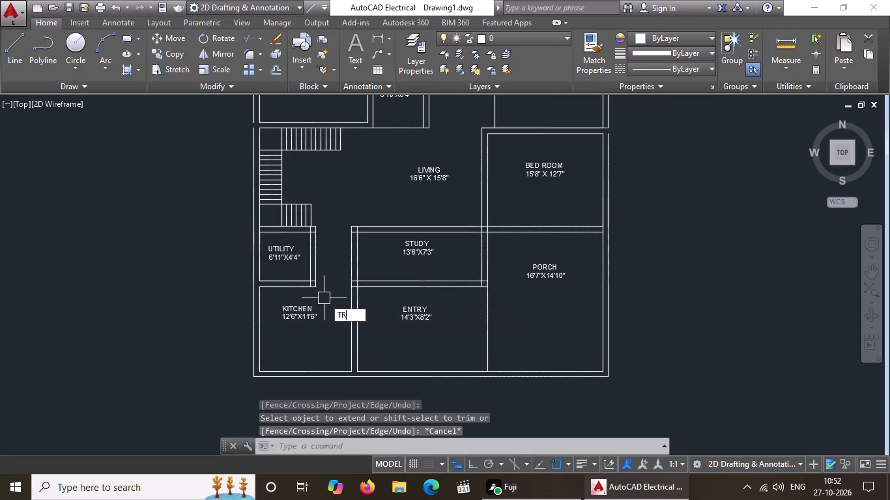
pyautogui.press('space')
pyautogui.press('space')
pyautogui.scroll(3, 365, 290)
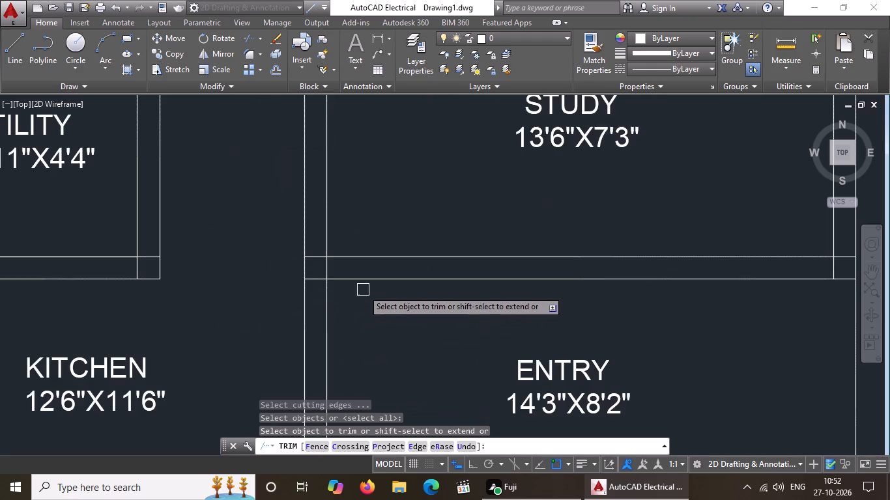
pyautogui.scroll(-4, 359, 263)
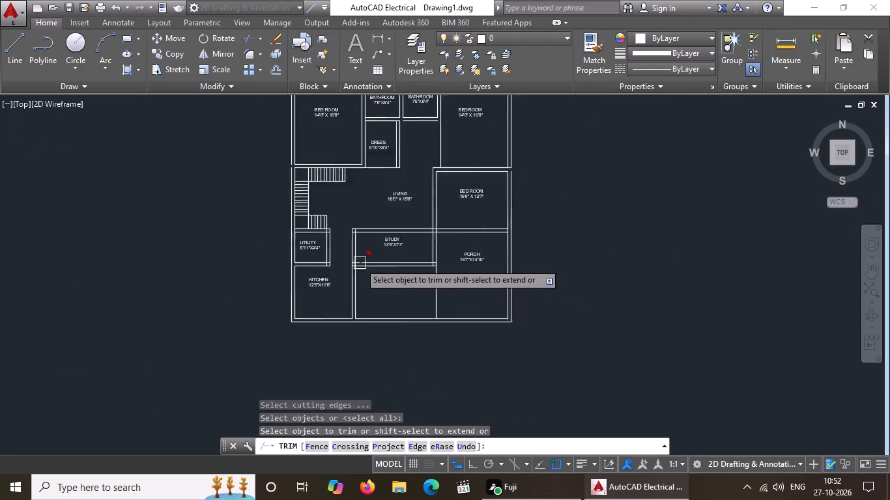
pyautogui.scroll(3, 341, 257)
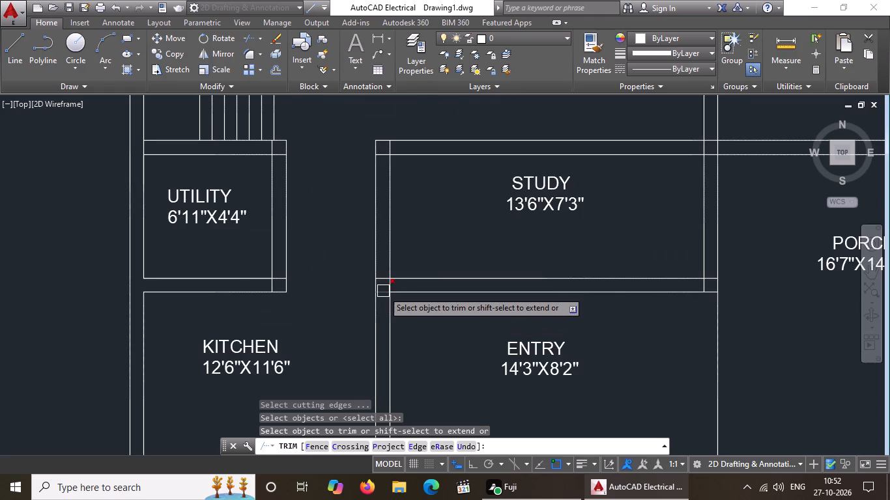
pyautogui.scroll(4, 383, 291)
pyautogui.click(377, 304)
pyautogui.click(412, 268)
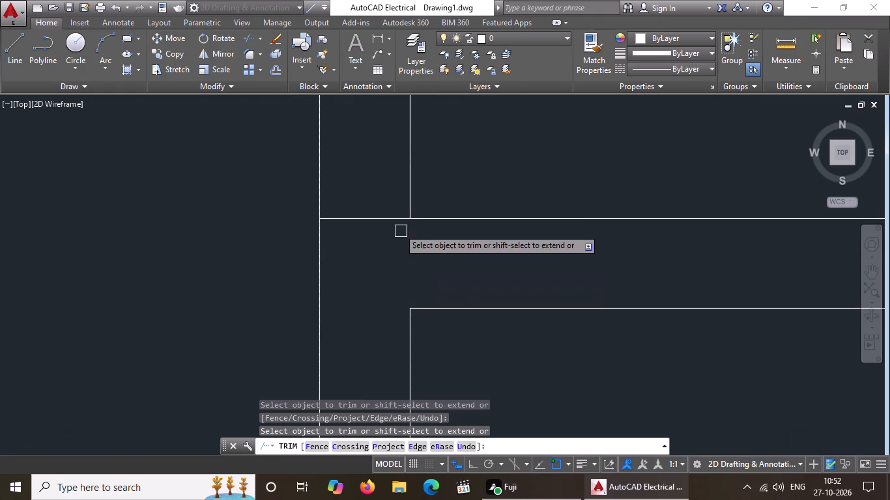
pyautogui.click(389, 219)
pyautogui.scroll(-5, 391, 232)
pyautogui.scroll(4, 729, 230)
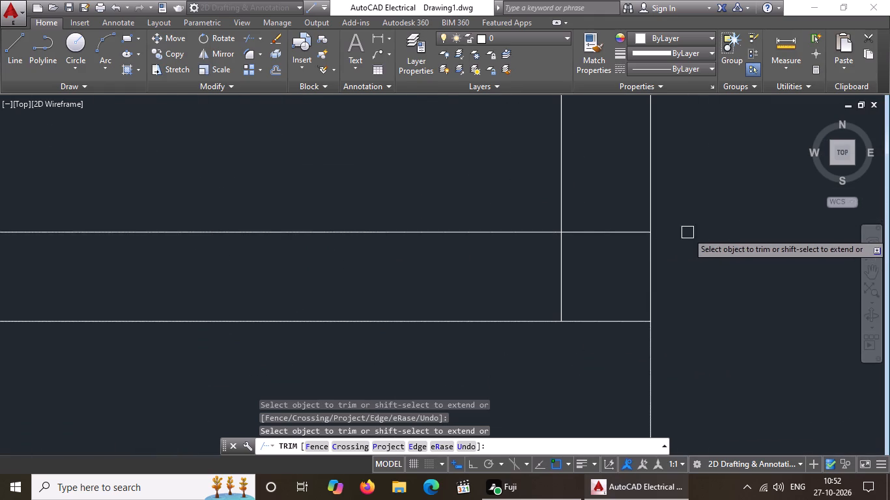
pyautogui.click(602, 234)
pyautogui.click(562, 266)
# Trim the crossing wall lines at the utility's lower-right, upper-left and upper-right corners.
pyautogui.scroll(-4, 587, 268)
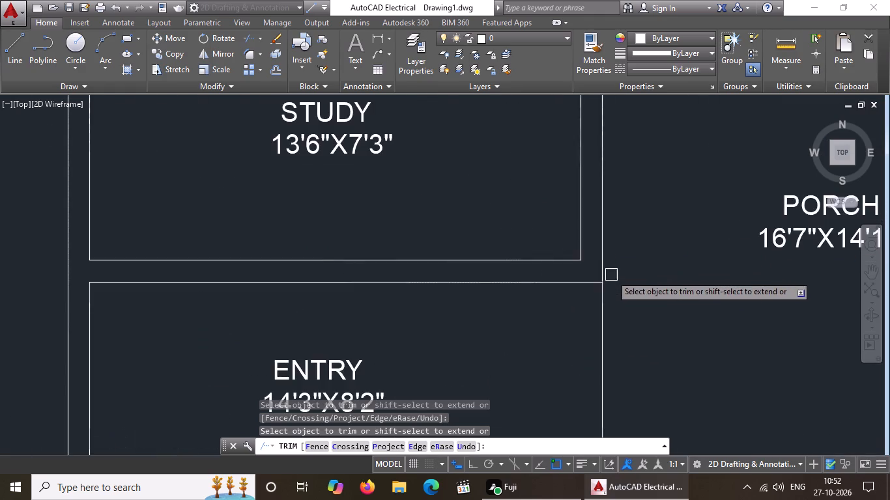
pyautogui.scroll(-3, 642, 287)
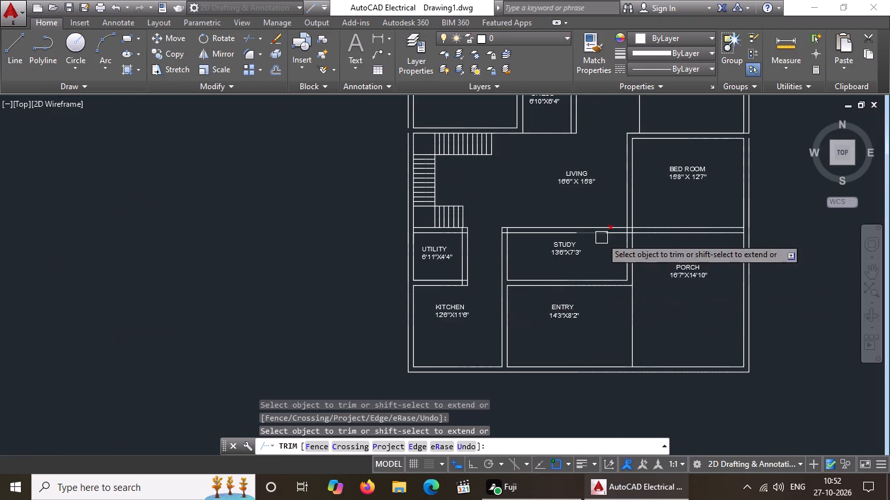
pyautogui.scroll(4, 434, 286)
pyautogui.click(604, 272)
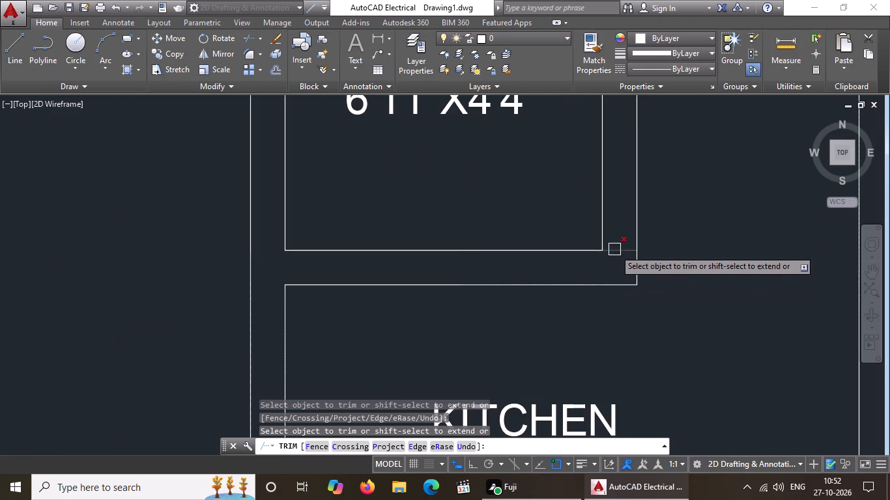
pyautogui.click(615, 249)
pyautogui.scroll(-6, 618, 247)
pyautogui.scroll(5, 607, 217)
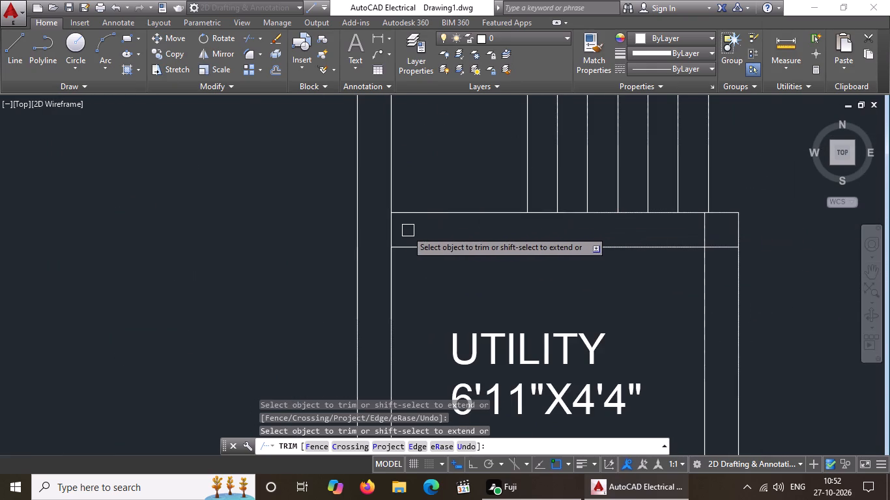
pyautogui.click(395, 232)
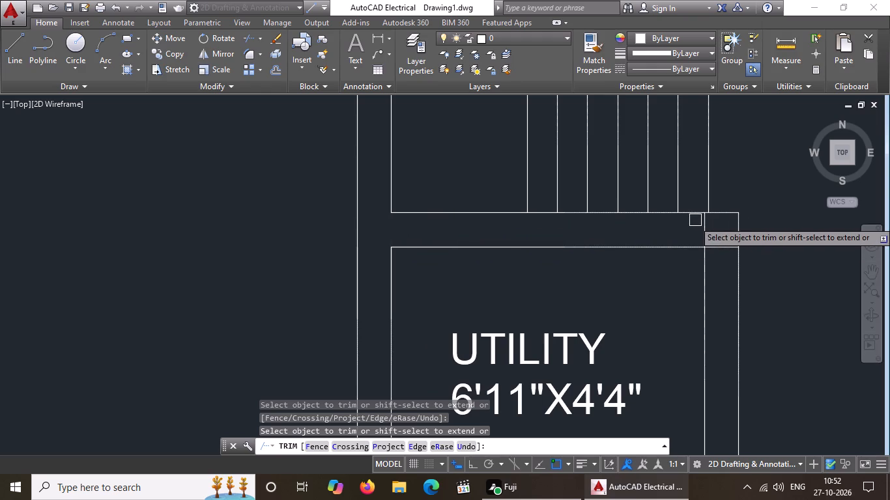
pyautogui.click(709, 225)
pyautogui.click(721, 248)
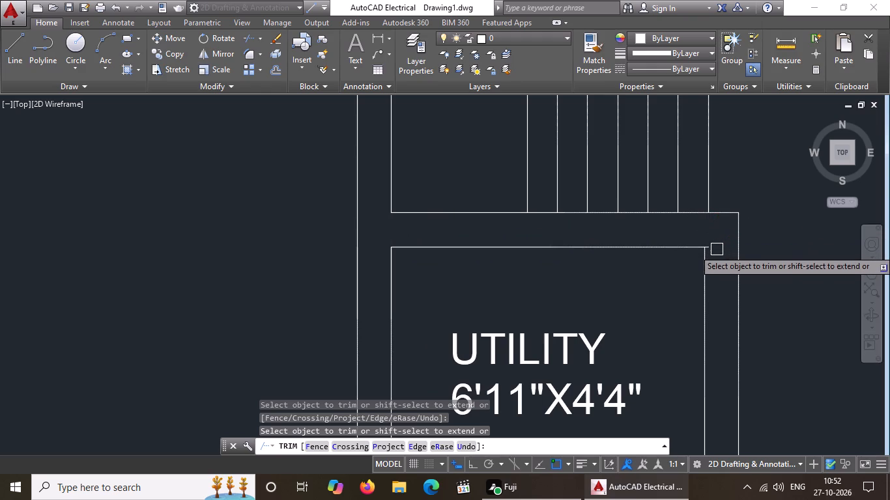
pyautogui.click(713, 248)
# Trim the two overlapping inner wall lines at the study's upper-left corner.
pyautogui.scroll(-4, 669, 267)
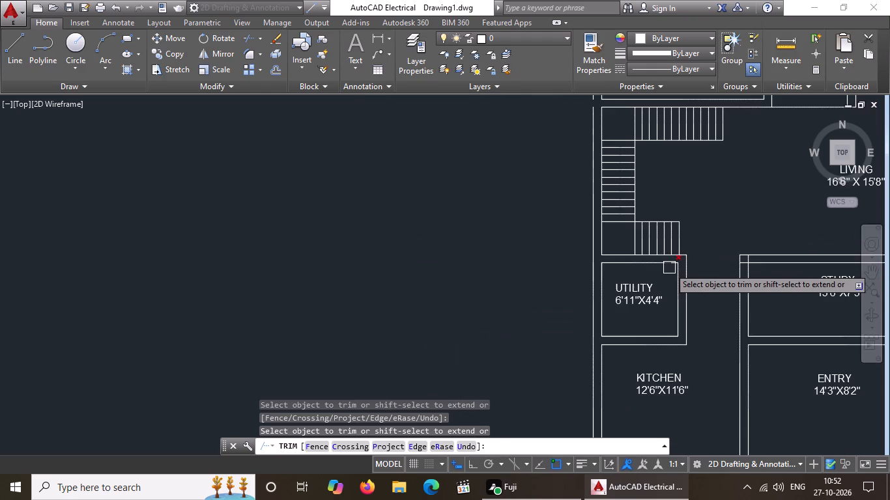
pyautogui.scroll(-3, 669, 268)
pyautogui.moveTo(798, 285); pyautogui.dragTo(665, 313, button='middle')
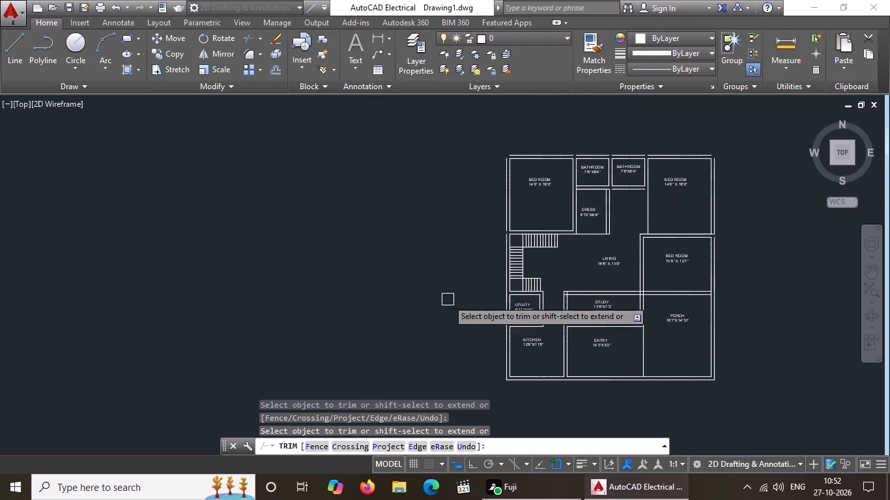
pyautogui.scroll(3, 601, 312)
pyautogui.scroll(2, 461, 262)
pyautogui.click(436, 227)
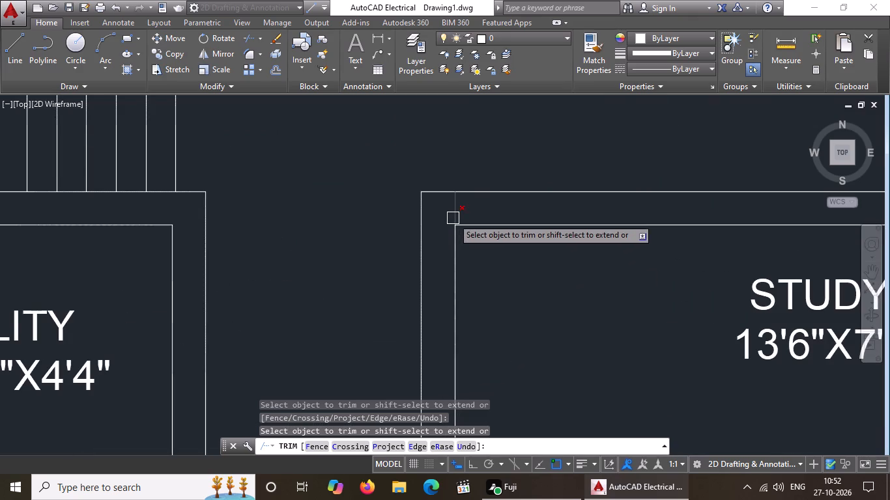
pyautogui.click(454, 216)
# Trim the crossing lines inside the four-way wall junction between living, bed room, study and porch.
pyautogui.scroll(-5, 470, 227)
pyautogui.scroll(2, 596, 242)
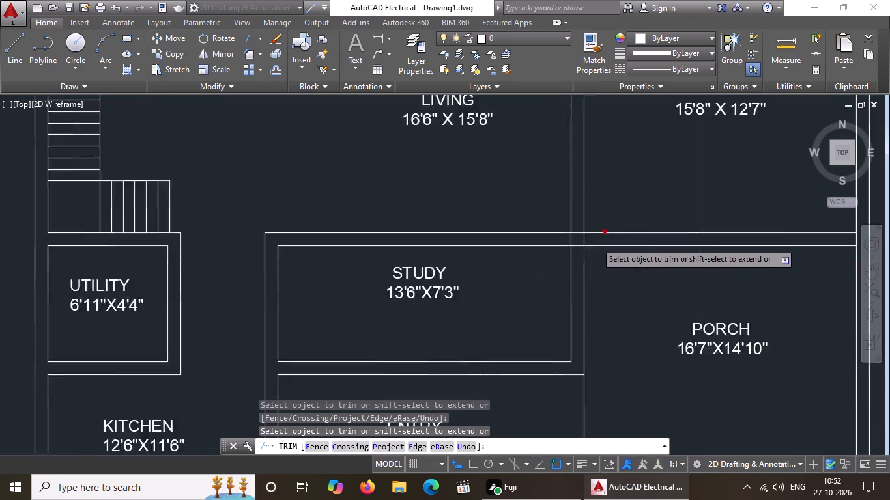
pyautogui.scroll(3, 596, 242)
pyautogui.click(565, 238)
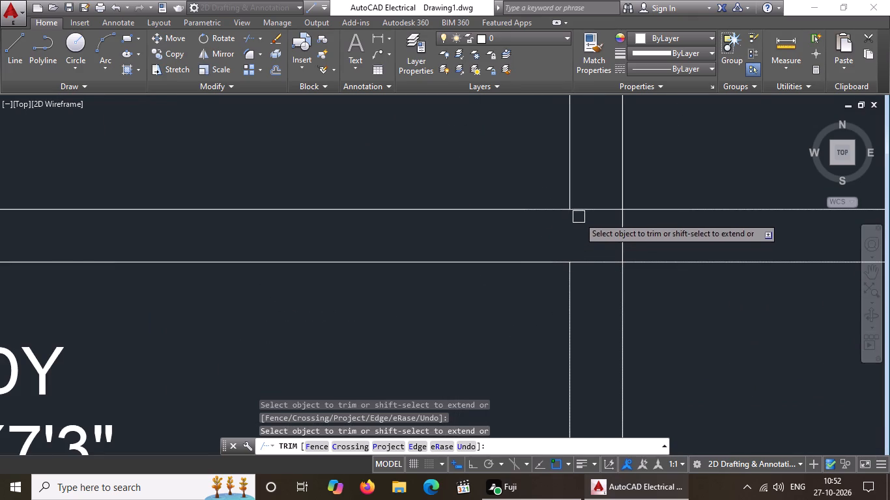
pyautogui.click(582, 212)
pyautogui.click(606, 209)
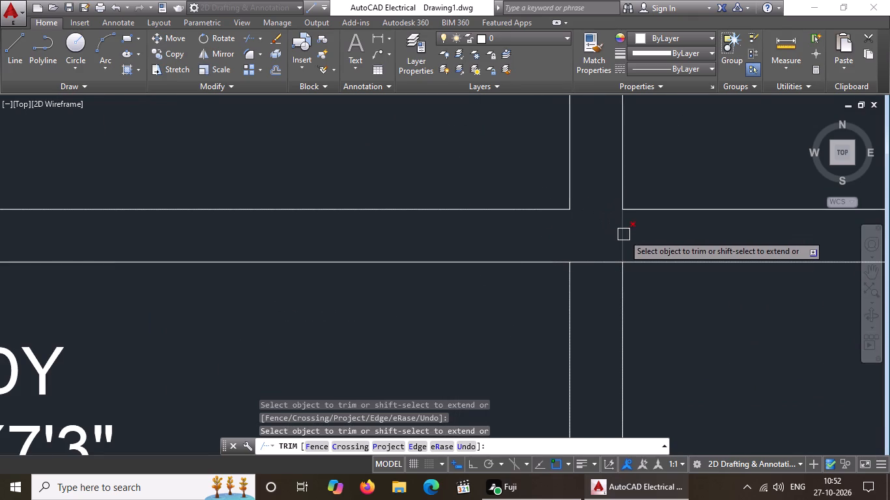
pyautogui.click(624, 234)
pyautogui.click(604, 258)
pyautogui.moveTo(583, 264); pyautogui.dragTo(586, 271)
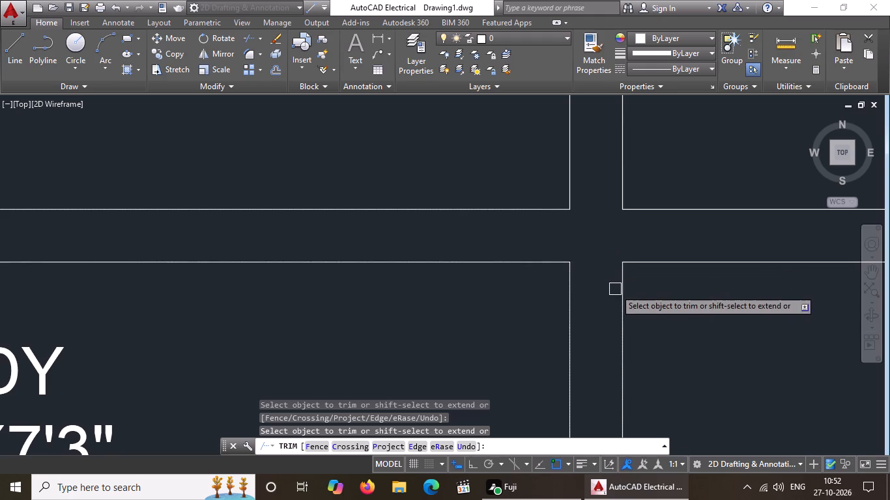
# Trim the inner line of the east outer wall where the wall between bed room and porch meets it.
pyautogui.scroll(-6, 619, 286)
pyautogui.scroll(2, 811, 289)
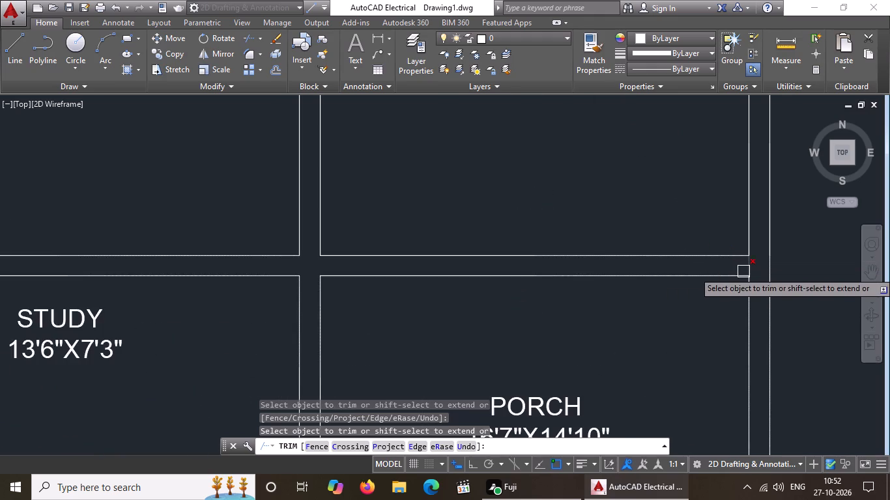
pyautogui.click(747, 267)
# Trim the line crossing the east outer wall at the 15'8" X 12'7" bed room's upper-right corner and erase the leftover piece.
pyautogui.scroll(-5, 608, 299)
pyautogui.scroll(4, 620, 270)
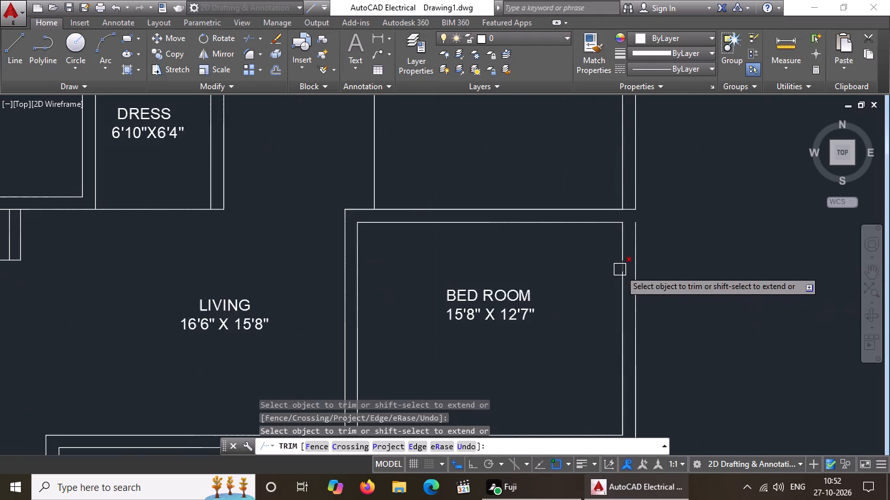
pyautogui.scroll(2, 636, 223)
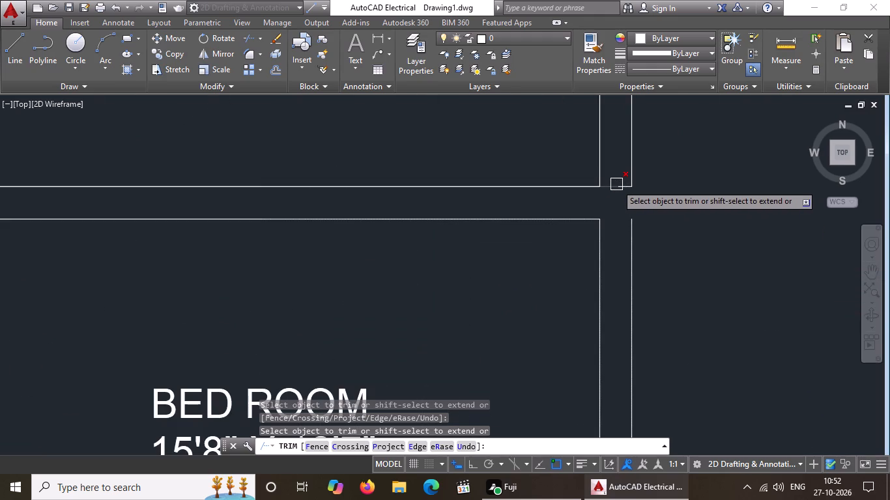
pyautogui.click(616, 184)
pyautogui.press('Escape')
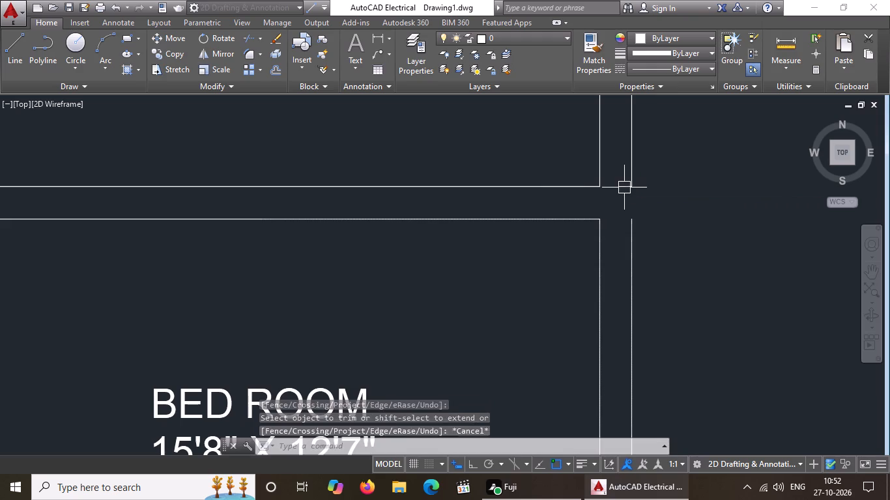
pyautogui.click(624, 187)
pyautogui.press('Delete')
# Extend the east outer wall line beside the bed room and the west one beside the staircase upward to close their gaps.
pyautogui.scroll(-5, 613, 223)
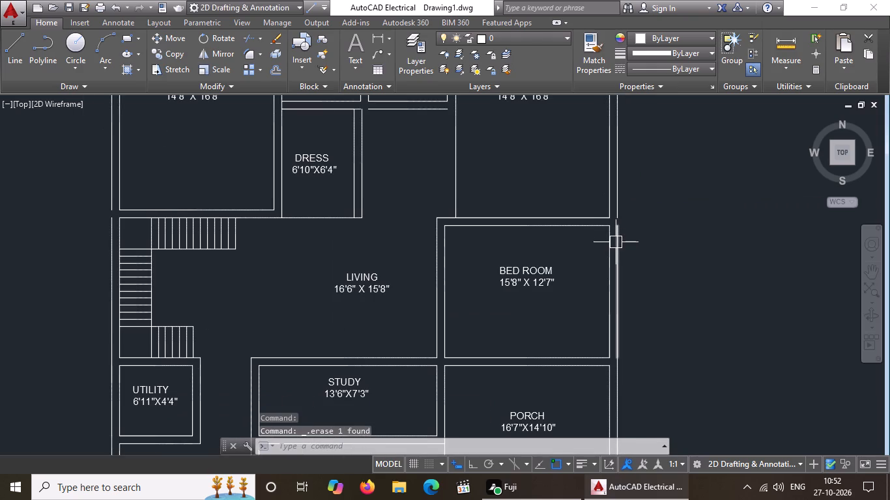
pyautogui.write('EX')
pyautogui.press('space')
pyautogui.press('space')
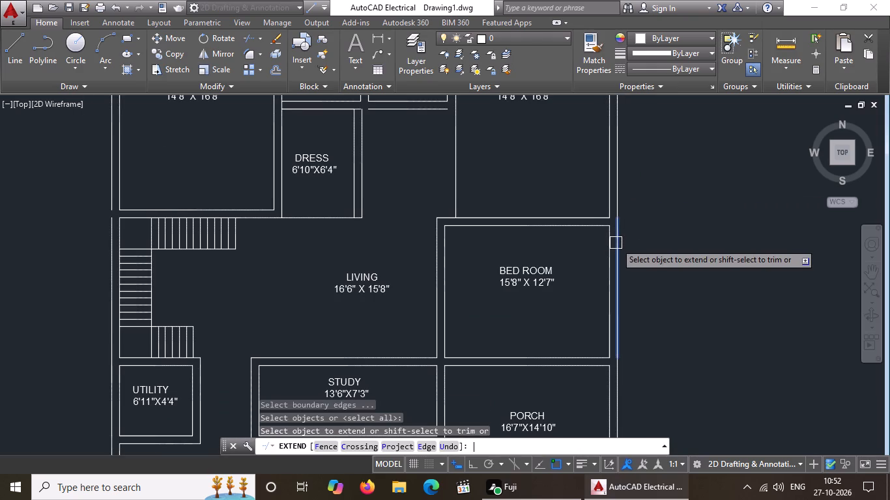
pyautogui.click(617, 240)
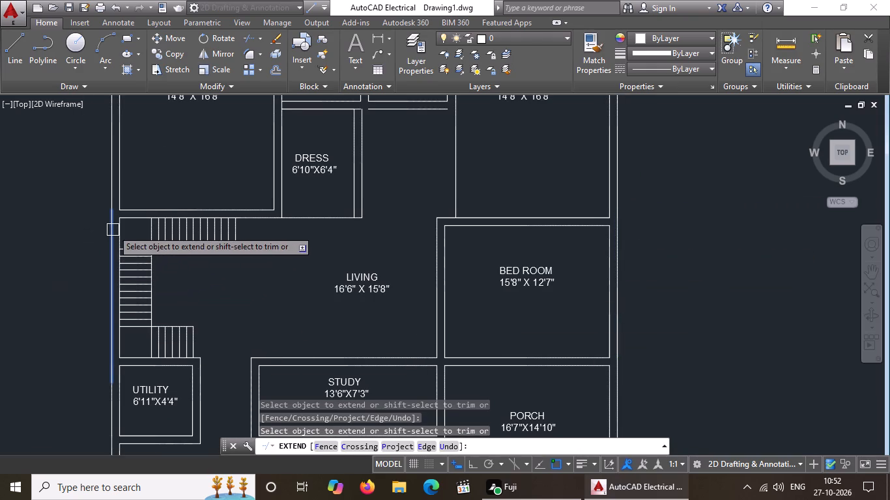
pyautogui.click(113, 230)
# Extend the top outer wall line segments above the left bed room and both bathrooms to close the gaps between them.
pyautogui.scroll(-4, 283, 300)
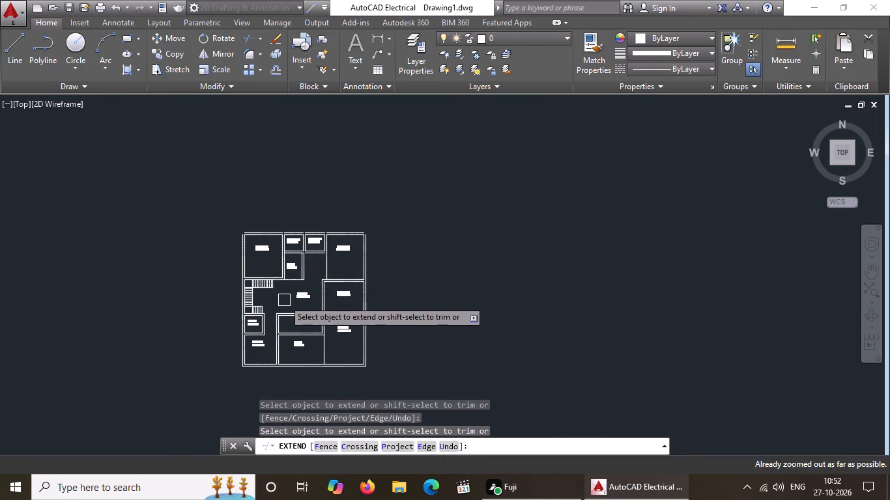
pyautogui.scroll(3, 253, 238)
pyautogui.scroll(1, 334, 204)
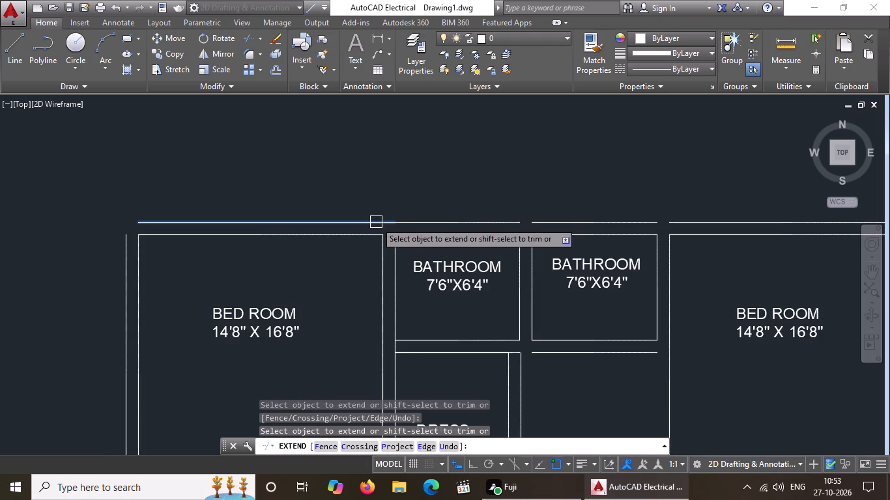
pyautogui.click(376, 222)
pyautogui.click(501, 221)
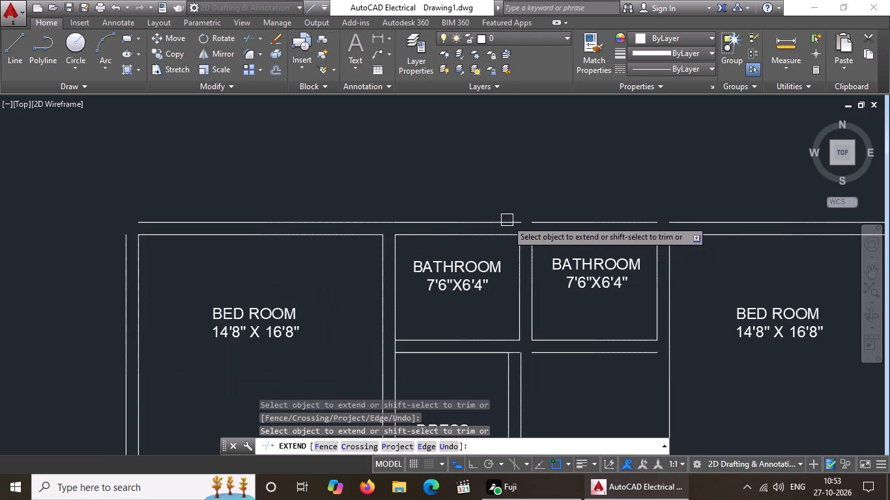
pyautogui.moveTo(515, 225); pyautogui.dragTo(521, 223)
pyautogui.click(643, 223)
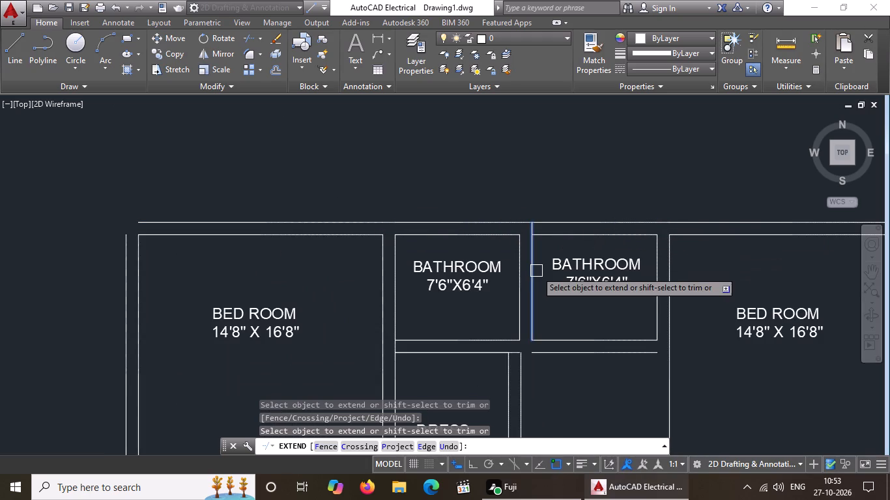
# Extend the wall line below the right bathroom both ways, to the dress wall and the right bed room wall.
pyautogui.click(548, 355)
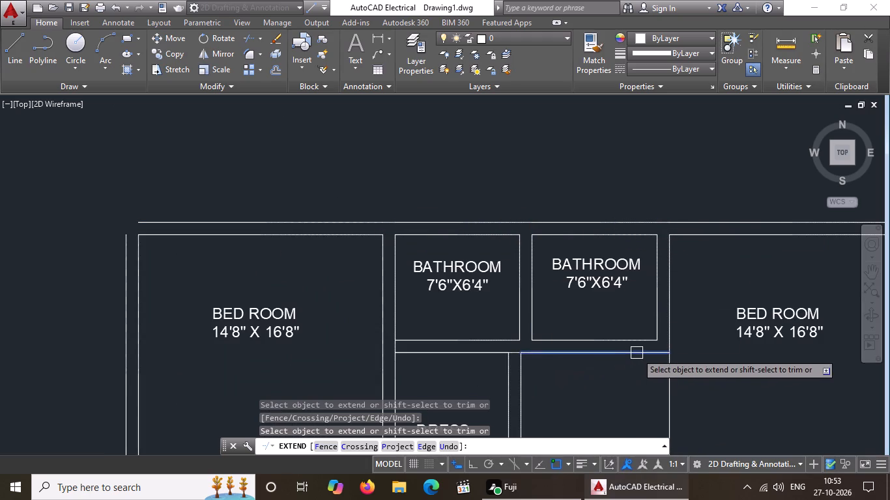
pyautogui.click(647, 350)
pyautogui.scroll(-4, 463, 339)
pyautogui.scroll(-3, 525, 328)
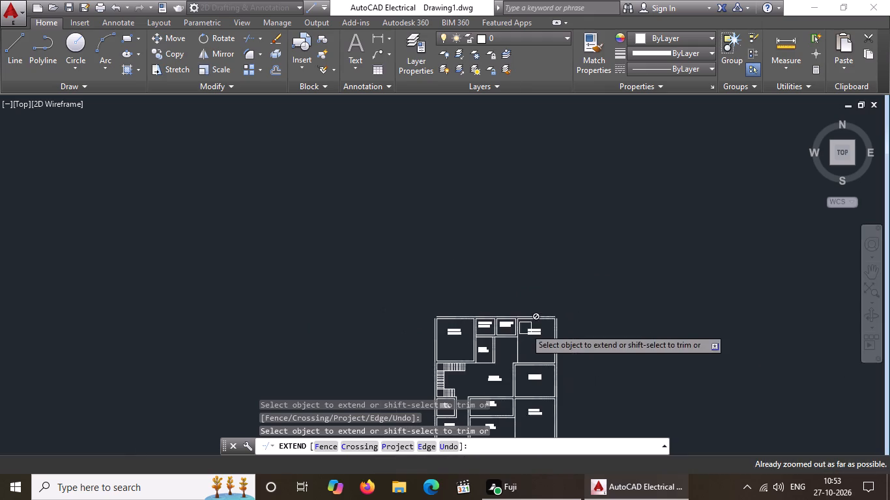
pyautogui.scroll(6, 494, 412)
pyautogui.scroll(-7, 509, 387)
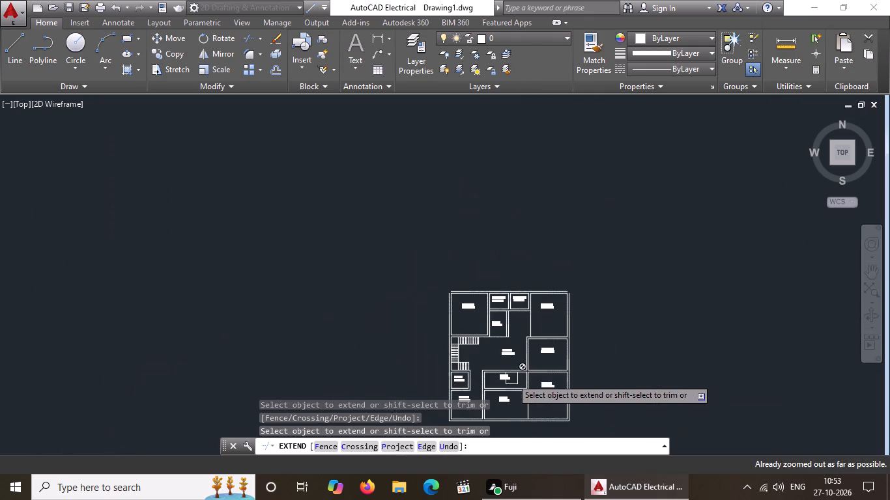
pyautogui.press('Escape')
# Fillet the west and top outer wall lines into a square corner at the plan's upper-left.
pyautogui.write('F')
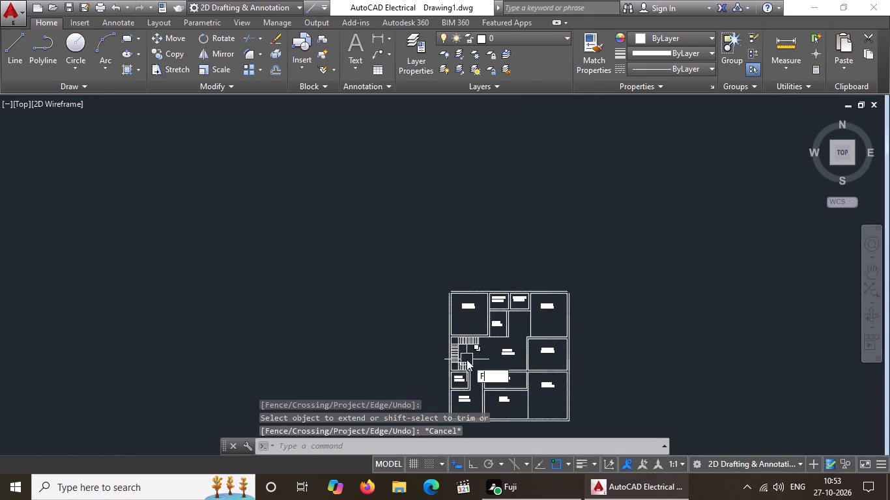
pyautogui.press('space')
pyautogui.scroll(3, 435, 331)
pyautogui.moveTo(522, 318); pyautogui.dragTo(482, 316, button='middle')
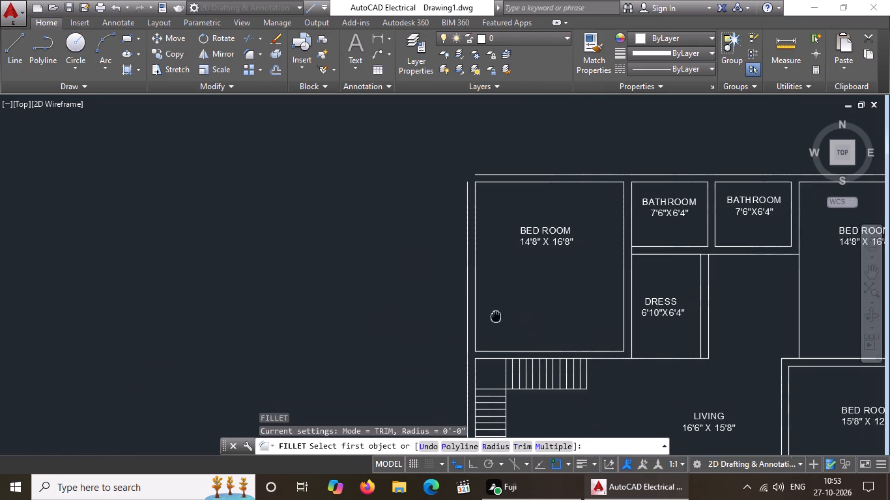
pyautogui.moveTo(482, 316); pyautogui.dragTo(214, 317, button='middle')
pyautogui.scroll(1, 152, 176)
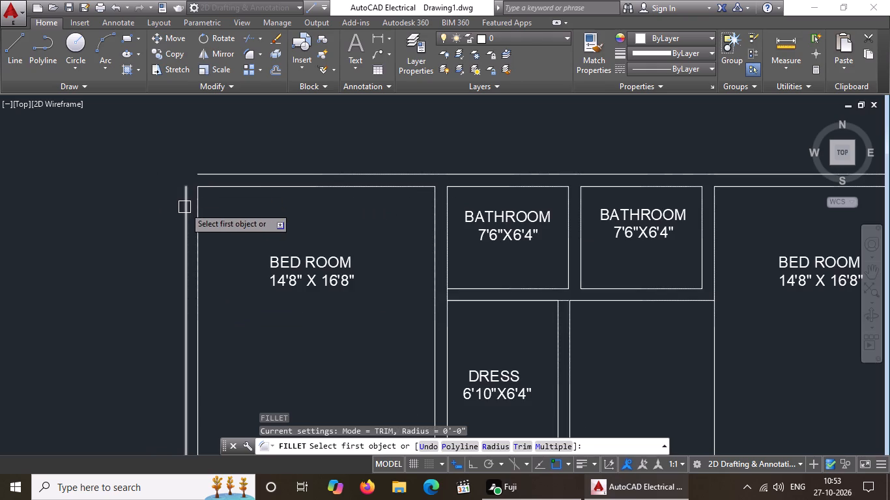
pyautogui.moveTo(186, 204); pyautogui.dragTo(189, 197)
pyautogui.click(205, 173)
# Fillet the top and east outer wall lines into a square corner at the plan's upper-right.
pyautogui.scroll(-2, 196, 188)
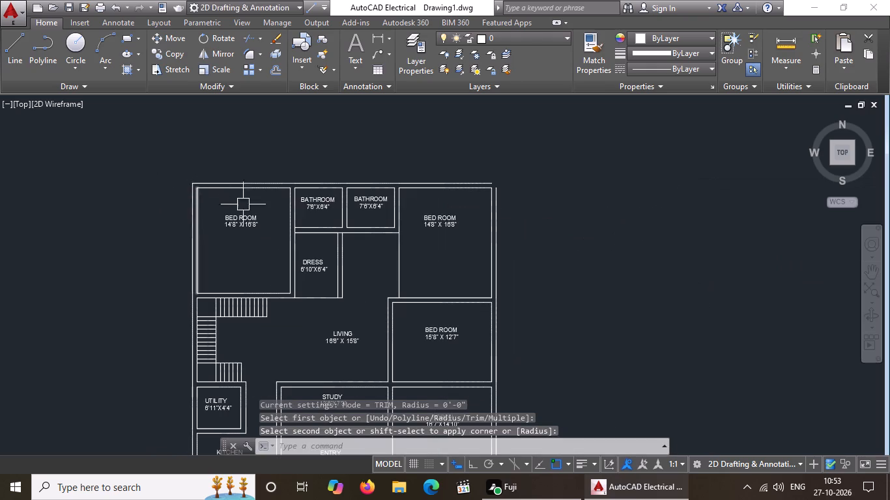
pyautogui.write('F')
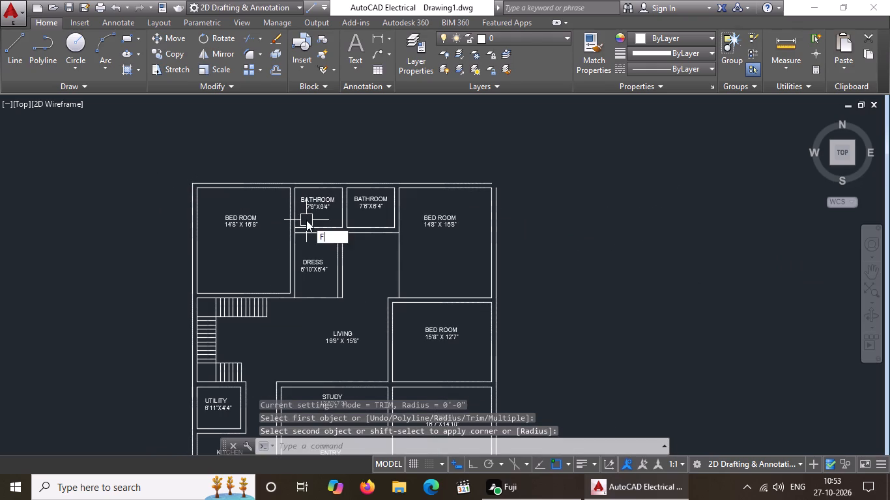
pyautogui.press('space')
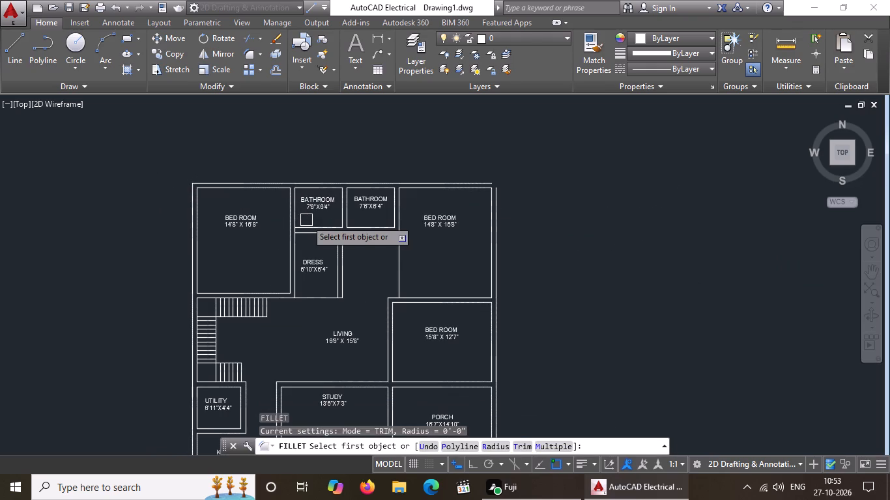
pyautogui.scroll(-1, 278, 239)
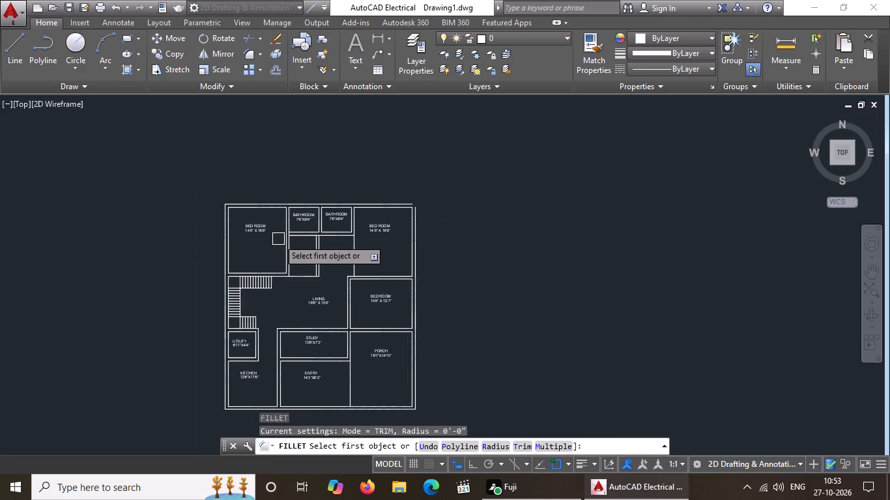
pyautogui.scroll(-1, 279, 229)
pyautogui.scroll(1, 331, 206)
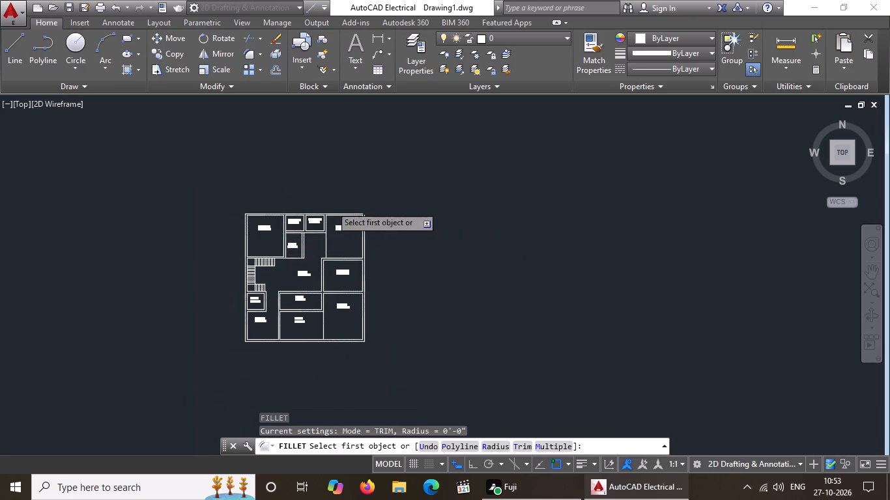
pyautogui.scroll(1, 331, 206)
pyautogui.scroll(2, 382, 223)
pyautogui.click(396, 229)
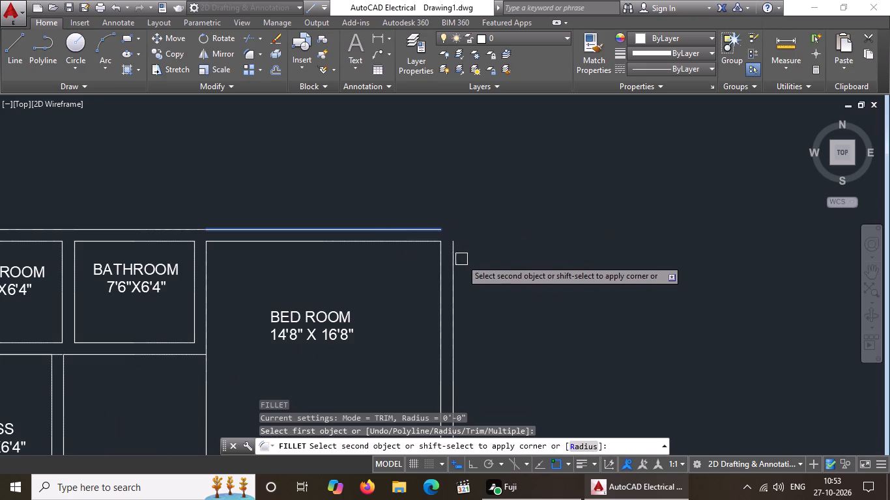
pyautogui.click(453, 258)
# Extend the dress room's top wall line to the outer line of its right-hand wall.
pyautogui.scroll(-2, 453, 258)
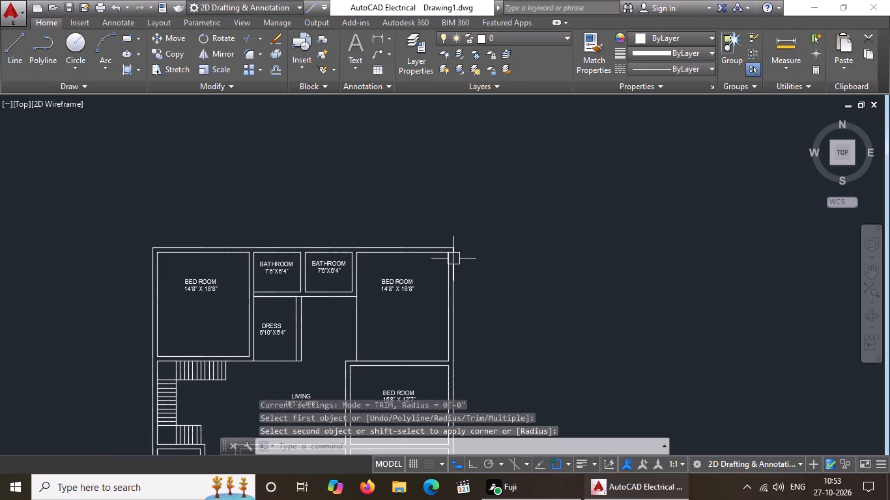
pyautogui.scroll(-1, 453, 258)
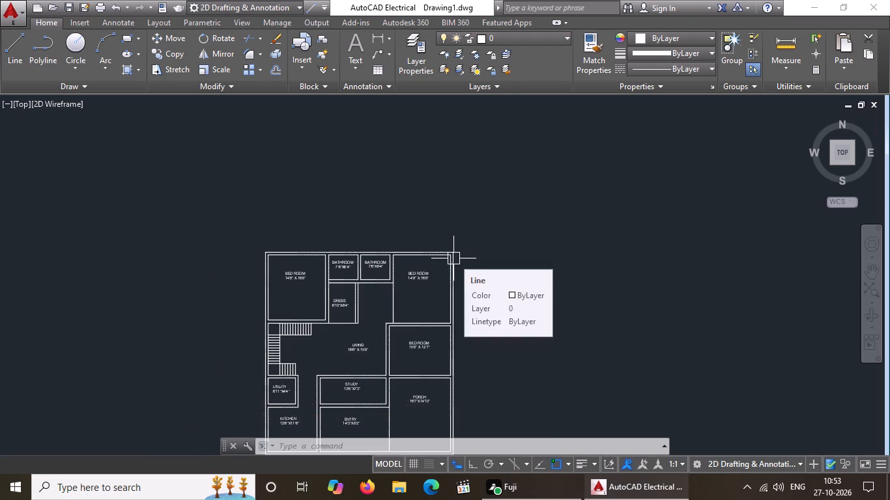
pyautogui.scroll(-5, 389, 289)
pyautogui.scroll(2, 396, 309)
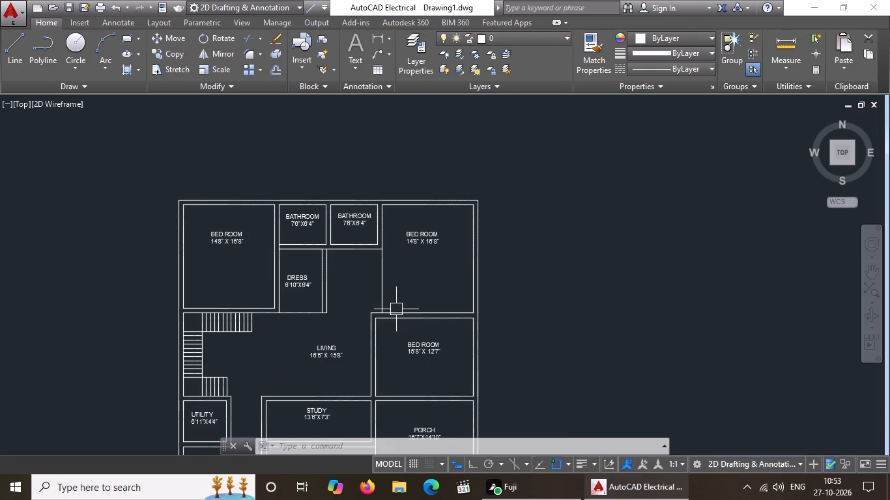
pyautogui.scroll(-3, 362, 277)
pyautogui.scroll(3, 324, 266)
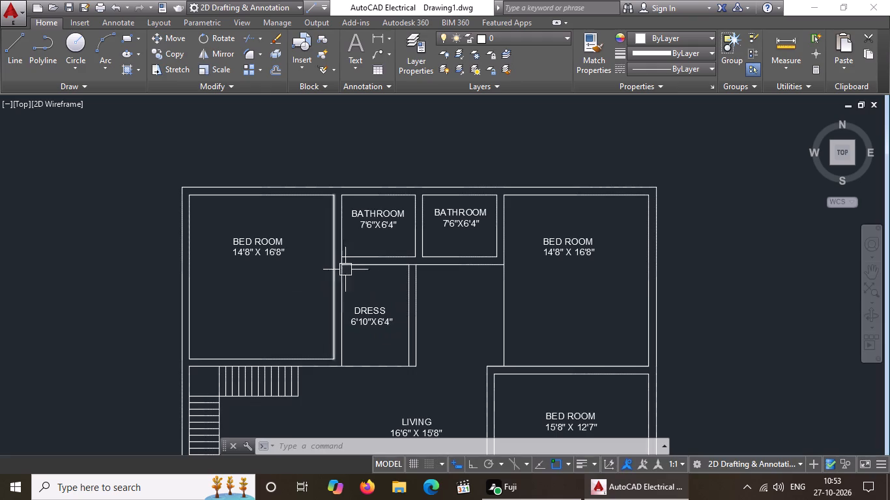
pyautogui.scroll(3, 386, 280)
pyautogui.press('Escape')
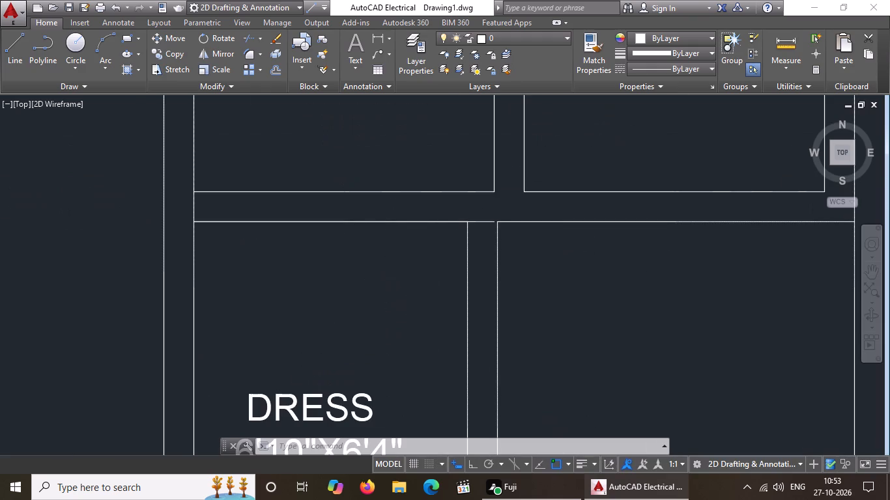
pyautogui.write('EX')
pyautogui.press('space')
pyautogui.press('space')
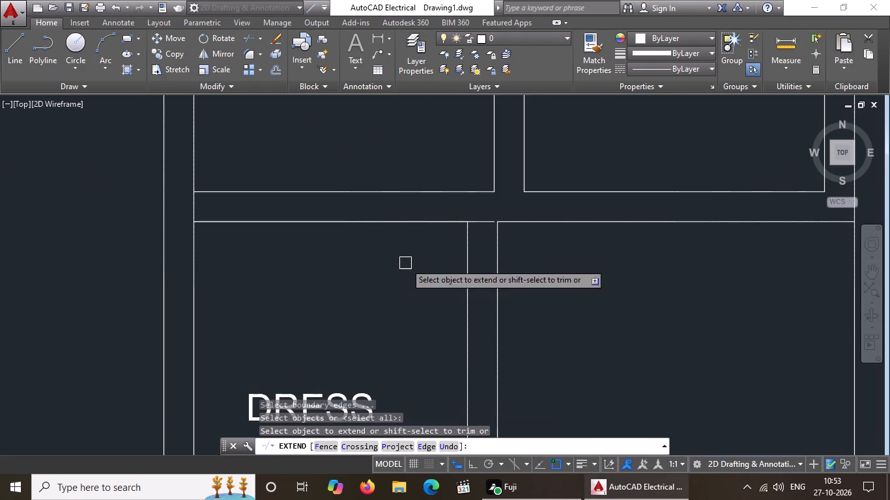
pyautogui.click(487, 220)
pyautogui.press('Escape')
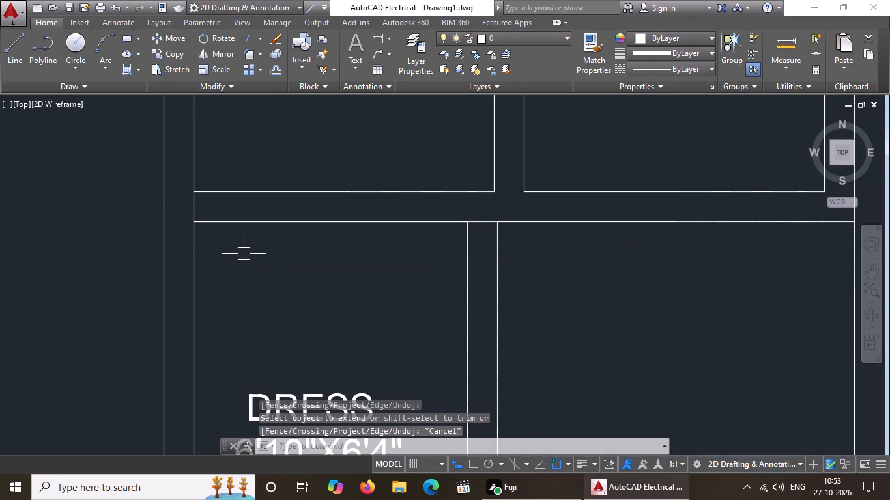
# Trim the wall lines crossing the junctions at the dress room's upper-left and upper-right corners and erase the leftover stub.
pyautogui.write('TR')
pyautogui.press('space')
pyautogui.press('space')
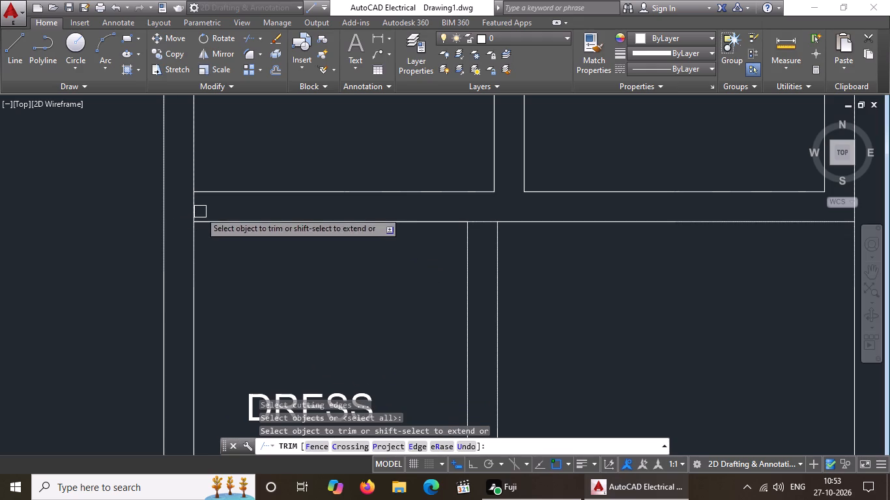
pyautogui.click(193, 208)
pyautogui.scroll(-5, 229, 246)
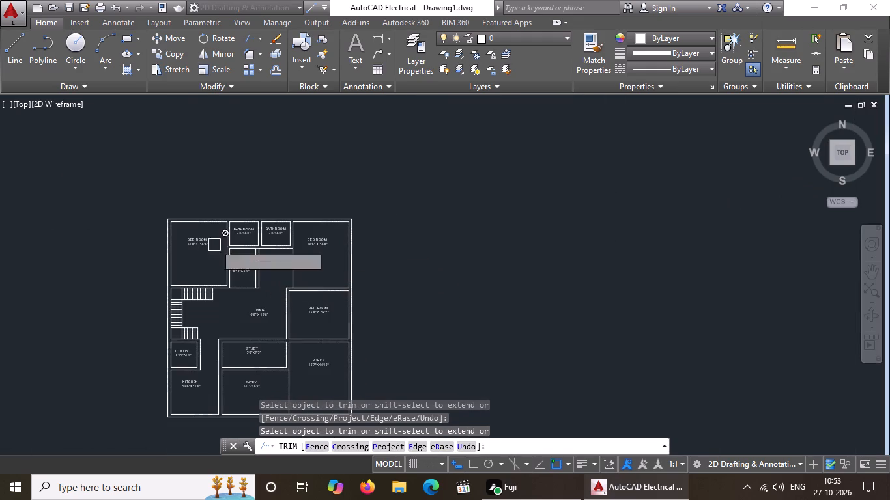
pyautogui.scroll(5, 263, 251)
pyautogui.click(199, 223)
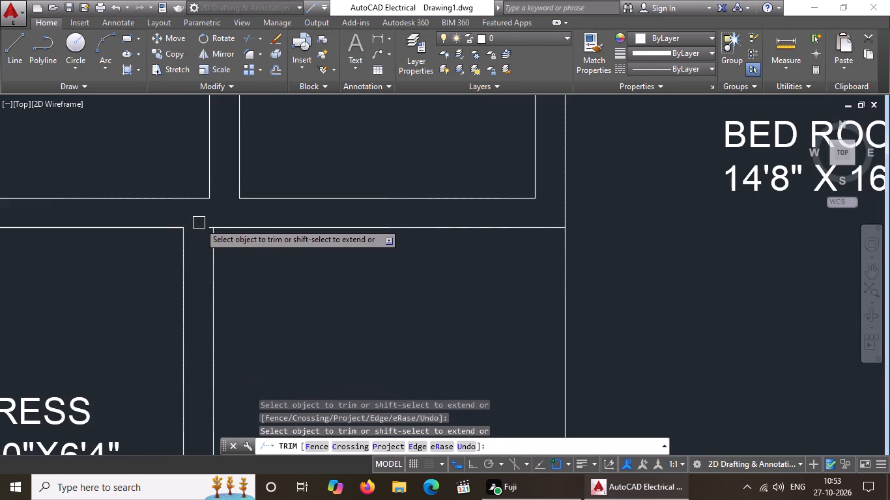
pyautogui.scroll(2, 207, 229)
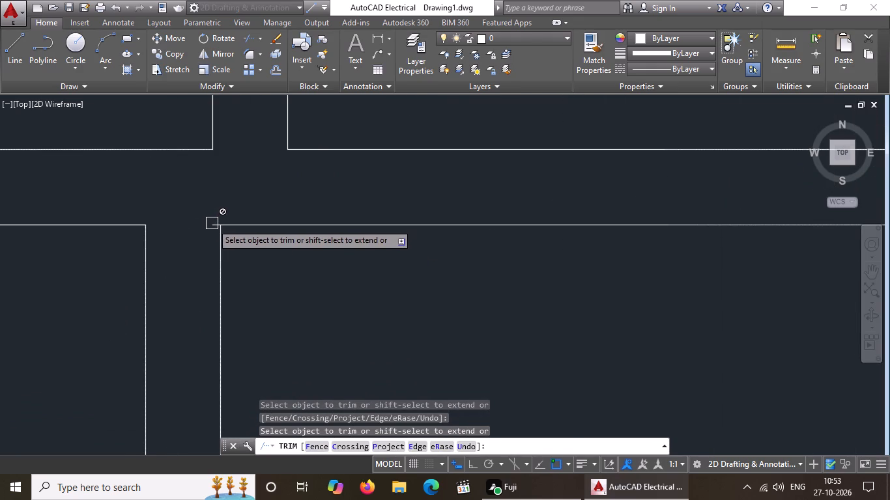
pyautogui.press('Escape')
pyautogui.click(212, 223)
pyautogui.press('Delete')
pyautogui.scroll(-6, 212, 236)
pyautogui.moveTo(252, 285); pyautogui.dragTo(302, 254, button='middle')
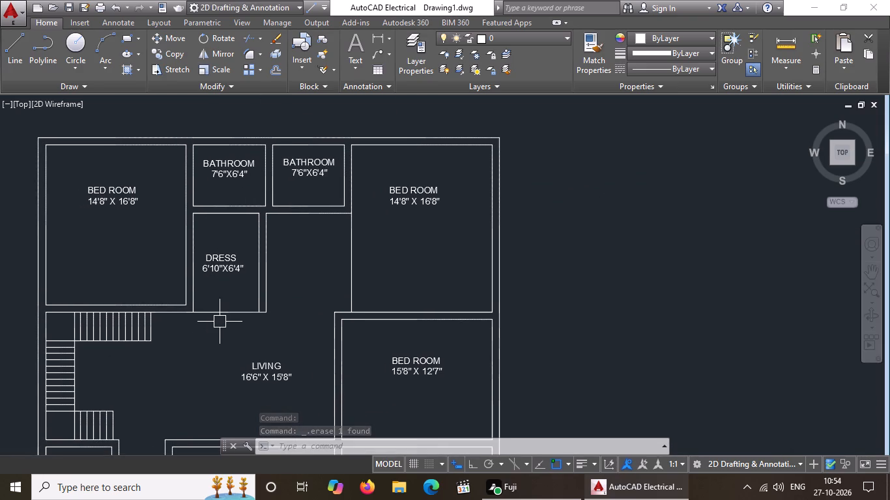
# Offset the dress room's bottom wall line 9" upward, into the room.
pyautogui.scroll(2, 190, 328)
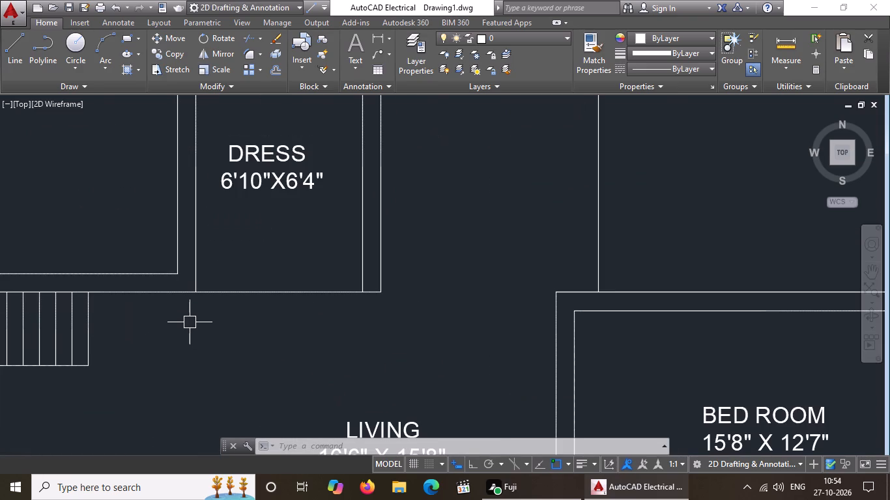
pyautogui.press('Escape')
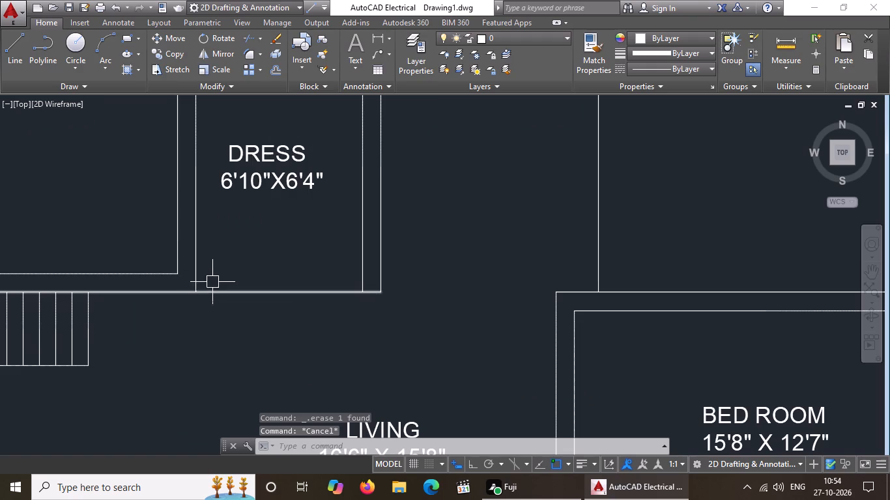
pyautogui.scroll(-2, 188, 297)
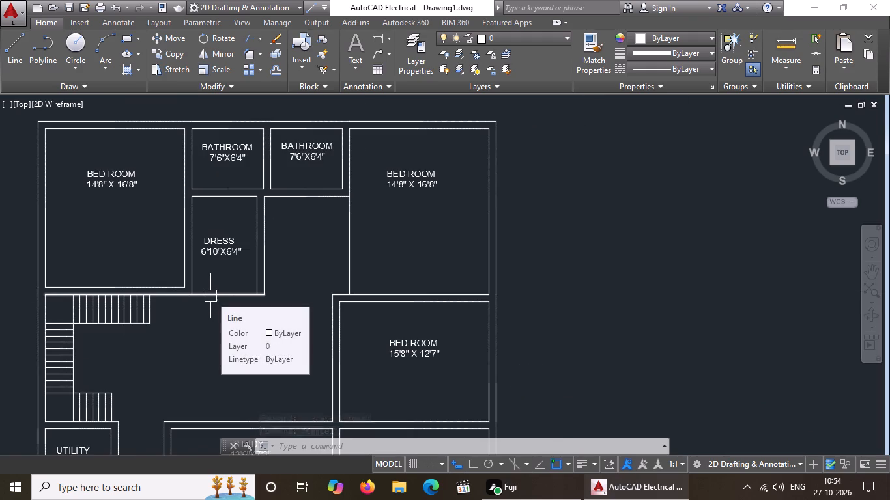
pyautogui.press('o')
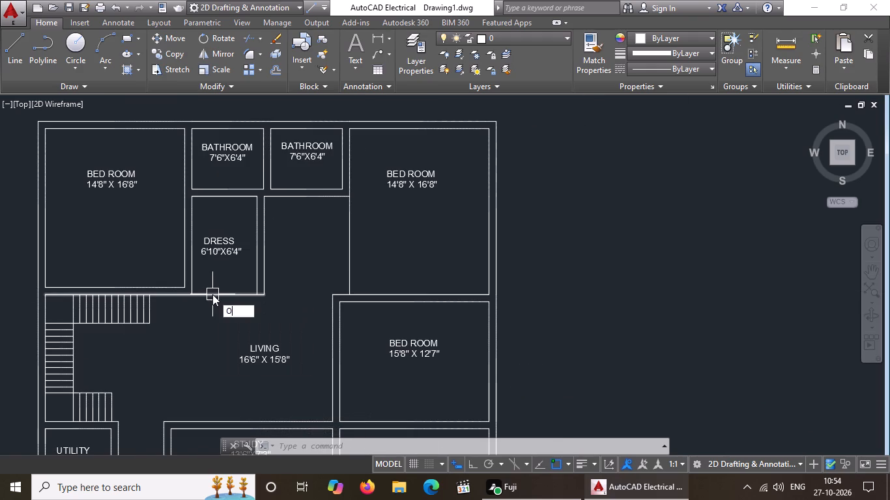
pyautogui.press('Return')
pyautogui.press('9')
pyautogui.hotkey('shift', '"')
pyautogui.press('Return')
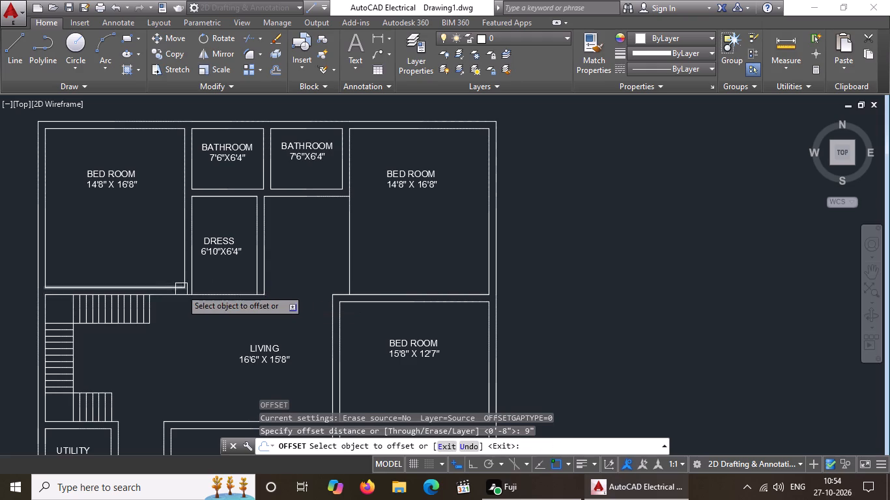
pyautogui.click(225, 298)
pyautogui.click(226, 288)
pyautogui.moveTo(226, 288); pyautogui.dragTo(266, 264, button='middle')
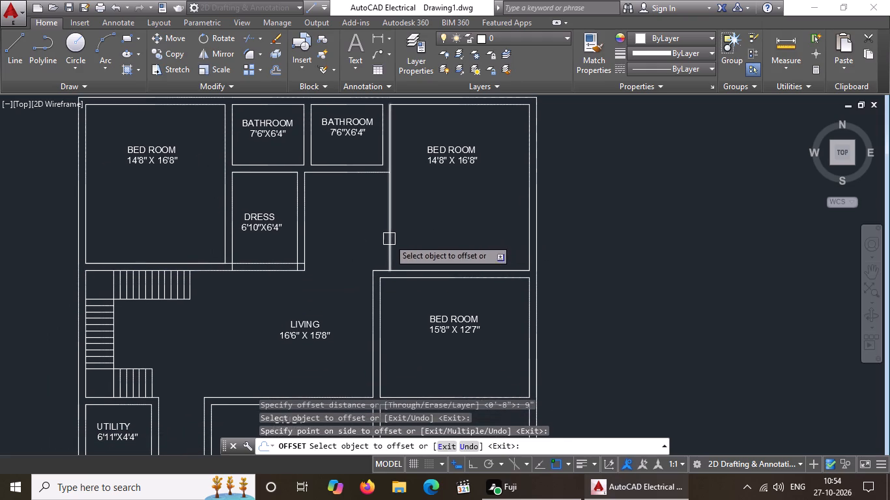
# Offset the upper-right bedroom's west wall line by the same 9" toward the passage beside the dress room.
pyautogui.moveTo(389, 239); pyautogui.dragTo(364, 245)
pyautogui.moveTo(319, 251); pyautogui.dragTo(332, 247)
pyautogui.scroll(-1, 411, 246)
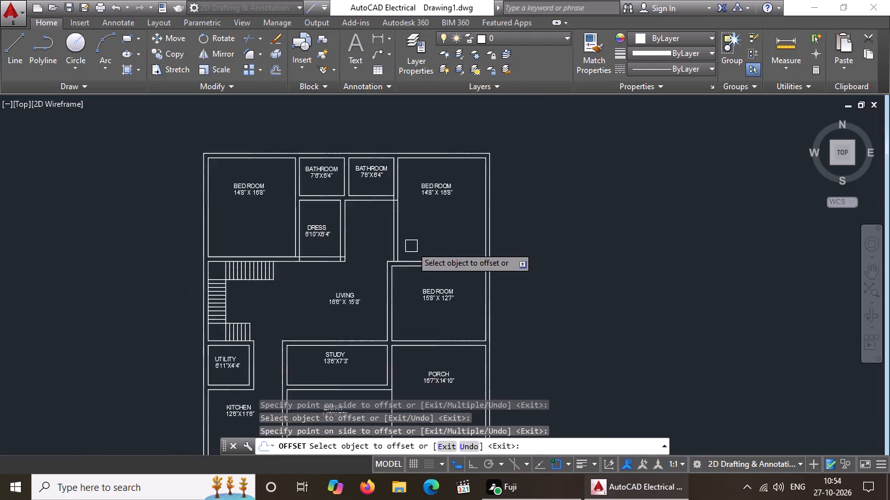
pyautogui.scroll(-1, 411, 246)
pyautogui.moveTo(419, 267); pyautogui.dragTo(399, 290, button='middle')
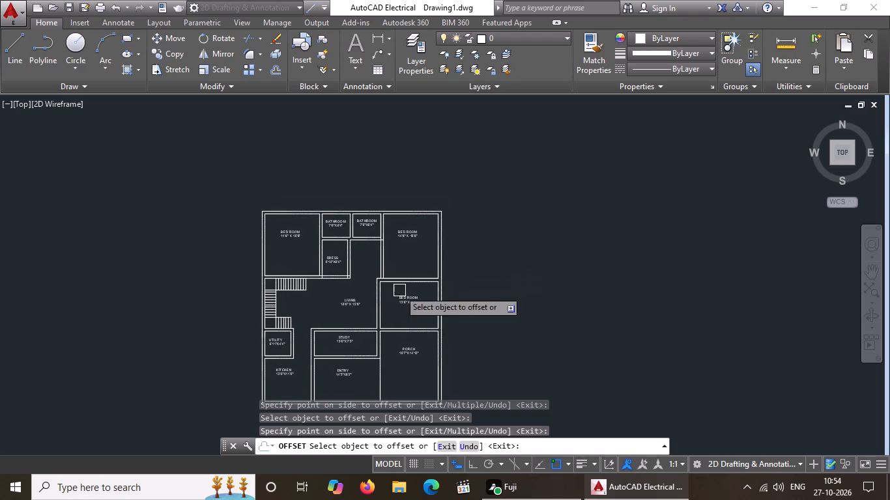
pyautogui.scroll(2, 397, 324)
pyautogui.scroll(-2, 396, 317)
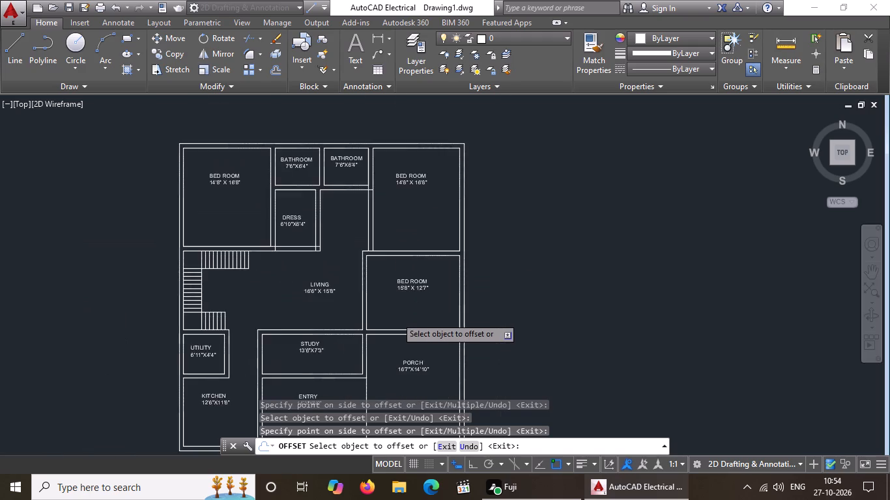
pyautogui.moveTo(394, 306); pyautogui.dragTo(394, 316, button='middle')
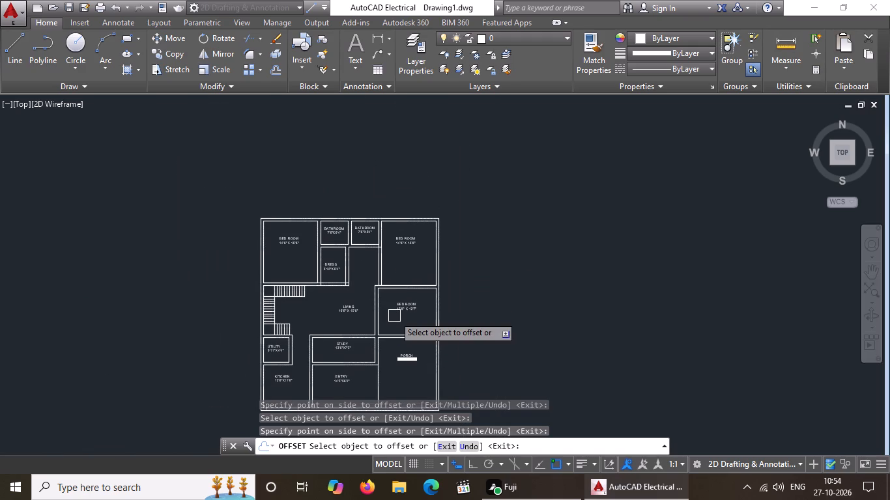
pyautogui.press('Escape')
# Extend the wall line between the entry and the porch down to the plan's outer bottom wall line.
pyautogui.moveTo(390, 310); pyautogui.dragTo(386, 278, button='middle')
pyautogui.moveTo(398, 329); pyautogui.dragTo(371, 291, button='middle')
pyautogui.scroll(2, 257, 331)
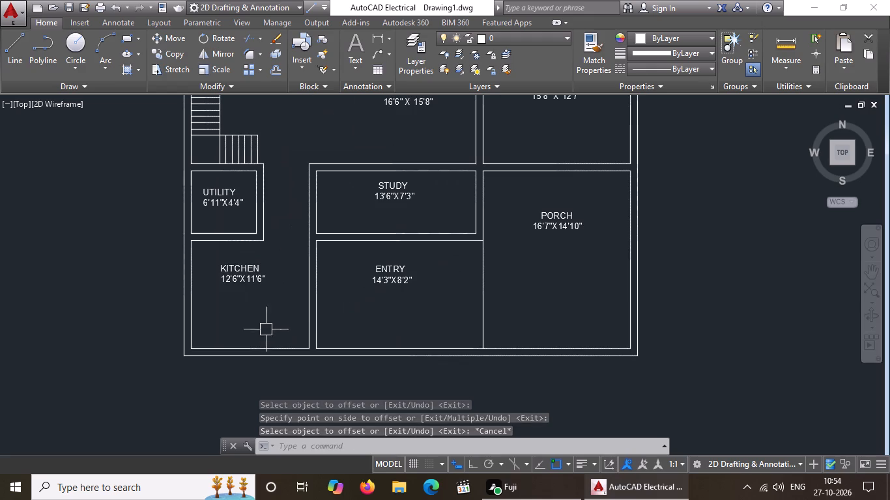
pyautogui.scroll(1, 527, 322)
pyautogui.press('Escape')
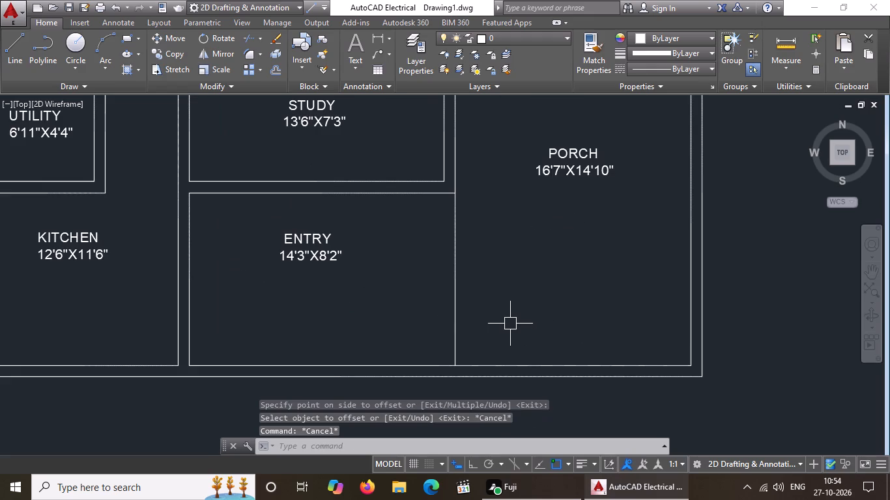
pyautogui.scroll(-1, 471, 317)
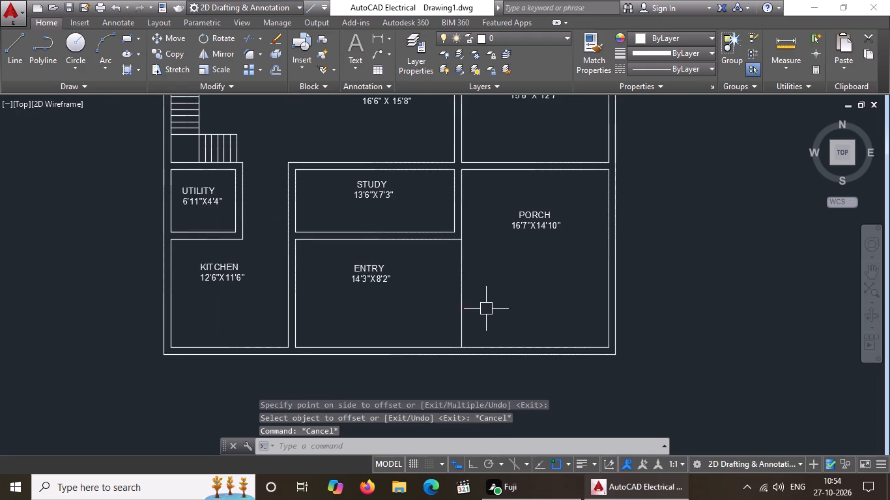
pyautogui.moveTo(486, 308); pyautogui.dragTo(475, 324, button='middle')
pyautogui.press('Escape')
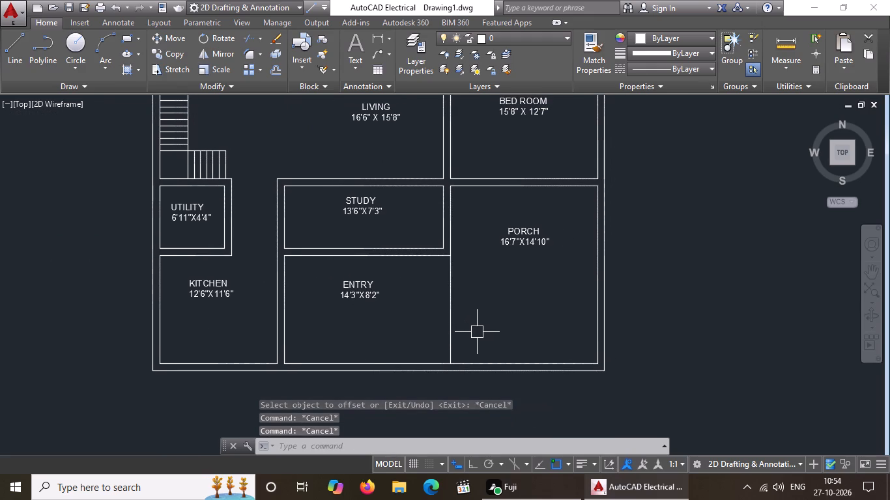
pyautogui.write('EX')
pyautogui.press('space')
pyautogui.press('space')
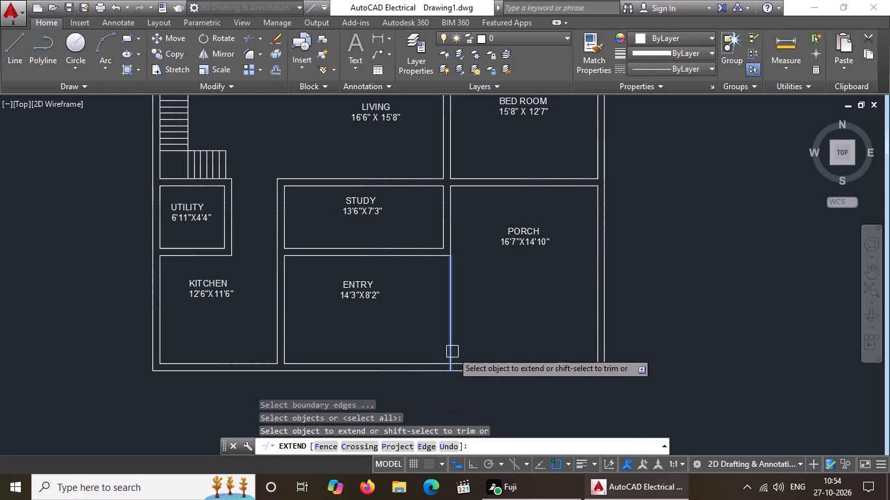
pyautogui.click(452, 352)
pyautogui.press('Escape')
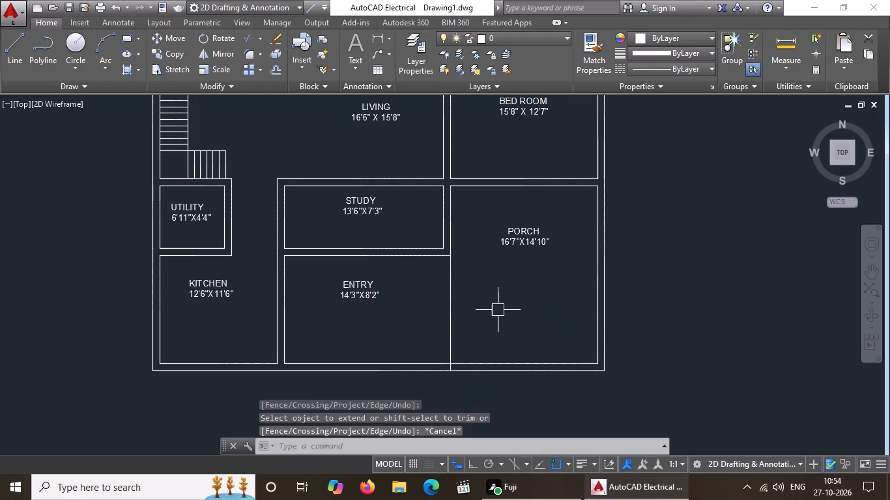
# Review the whole floor plan for wall junctions that still need cleaning up.
pyautogui.moveTo(328, 268); pyautogui.dragTo(306, 337, button='middle')
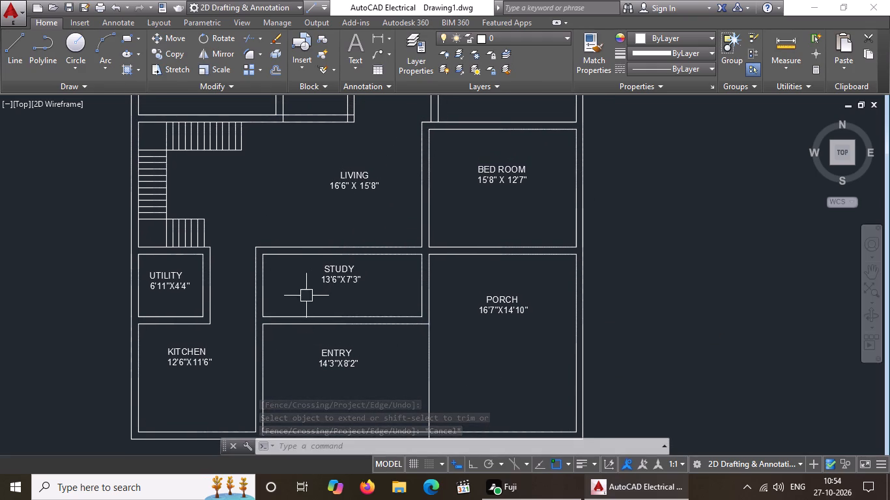
pyautogui.moveTo(233, 292); pyautogui.dragTo(210, 353, button='middle')
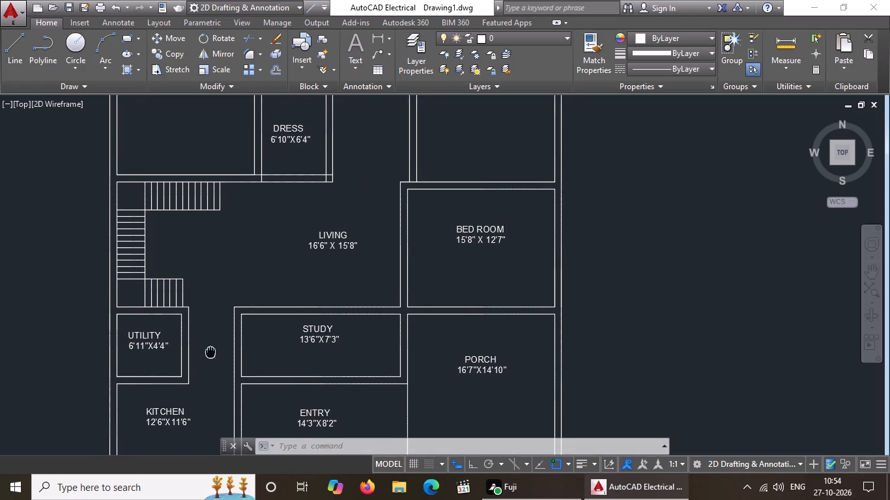
pyautogui.moveTo(210, 353); pyautogui.dragTo(206, 356, button='middle')
pyautogui.scroll(-2, 235, 282)
pyautogui.moveTo(239, 277); pyautogui.dragTo(237, 259, button='middle')
pyautogui.scroll(1, 238, 265)
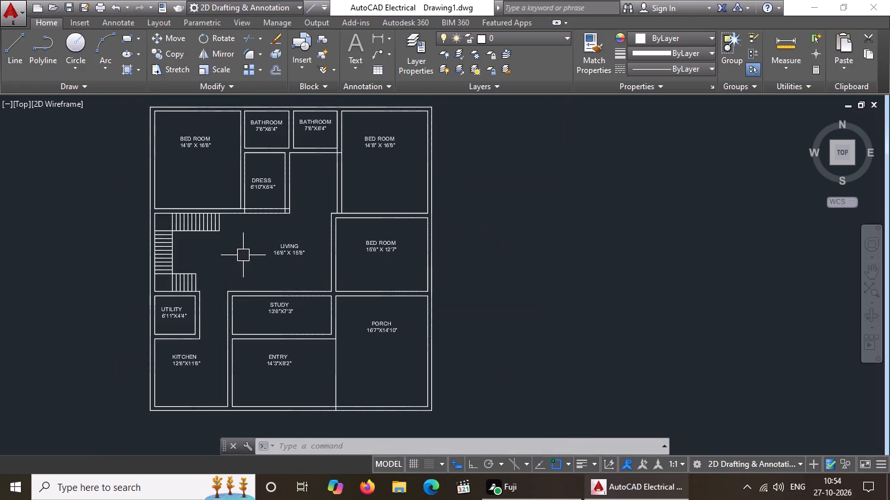
pyautogui.scroll(1, 327, 173)
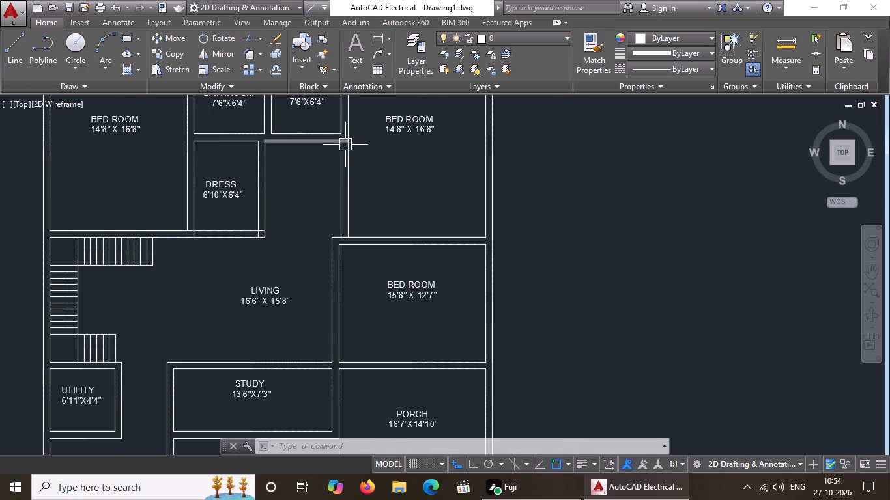
pyautogui.moveTo(345, 157); pyautogui.dragTo(345, 207, button='middle')
pyautogui.press('Escape')
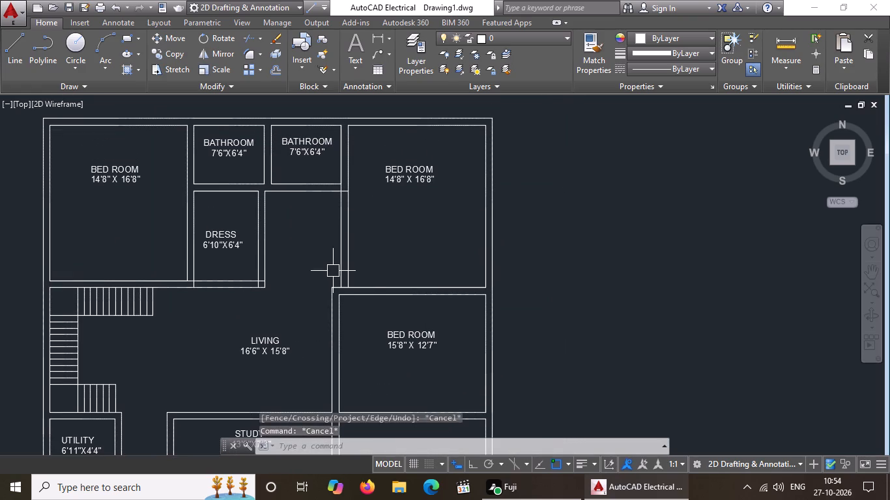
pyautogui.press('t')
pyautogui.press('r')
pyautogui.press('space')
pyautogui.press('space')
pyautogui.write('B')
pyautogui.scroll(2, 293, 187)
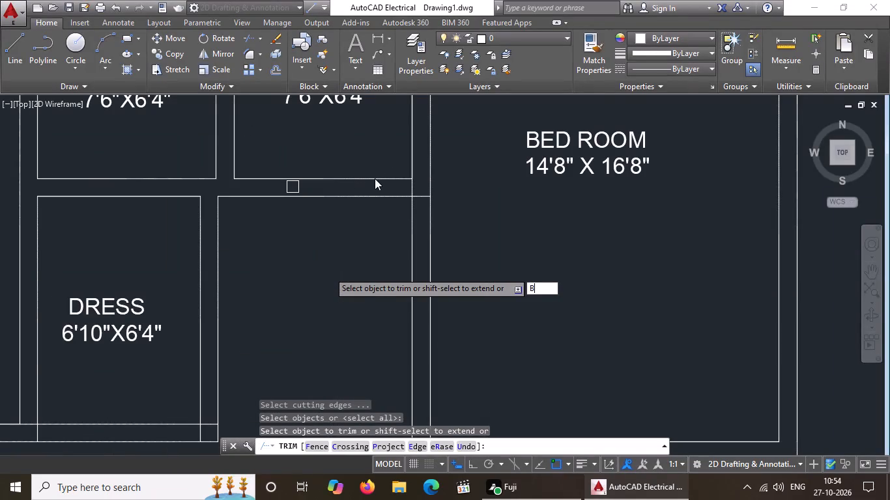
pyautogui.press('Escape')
# Trim the wall lines crossing the junction between the right-hand bathroom's lower-right corner and the upper-right bedroom's west wall.
pyautogui.write('TR')
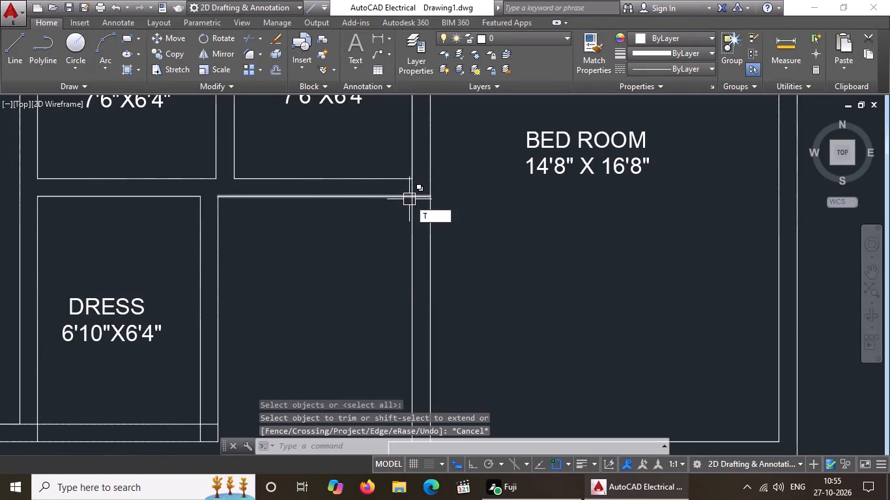
pyautogui.press('space')
pyautogui.press('space')
pyautogui.scroll(2, 408, 196)
pyautogui.click(417, 185)
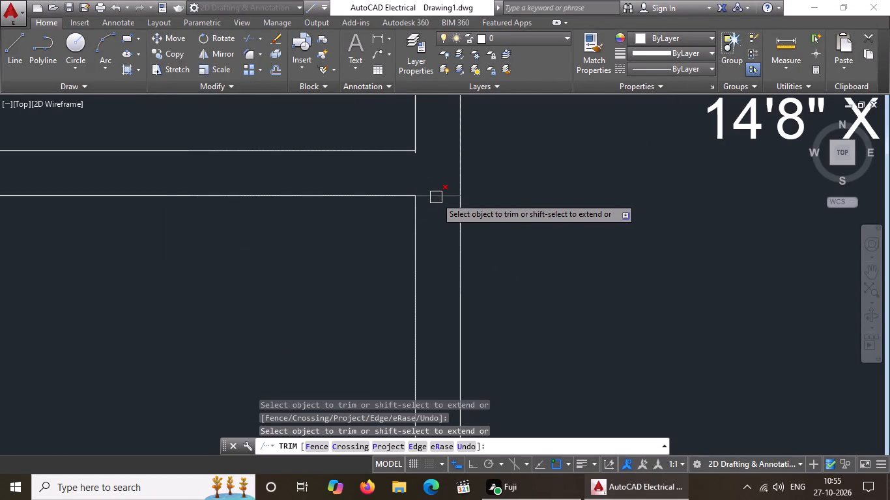
pyautogui.click(436, 197)
pyautogui.scroll(2, 414, 154)
pyautogui.click(418, 154)
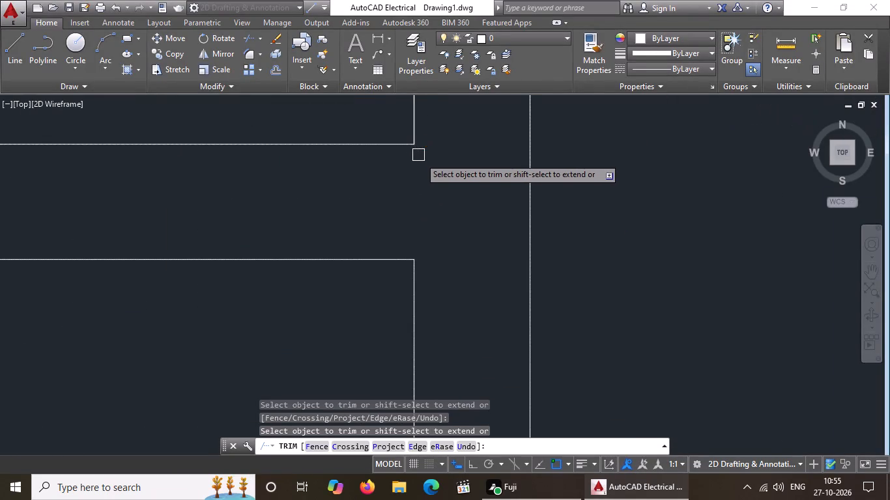
# Trim the wall lines crossing the junctions at the dress room's lower-left and lower-right corners.
pyautogui.scroll(-5, 433, 182)
pyautogui.scroll(2, 312, 363)
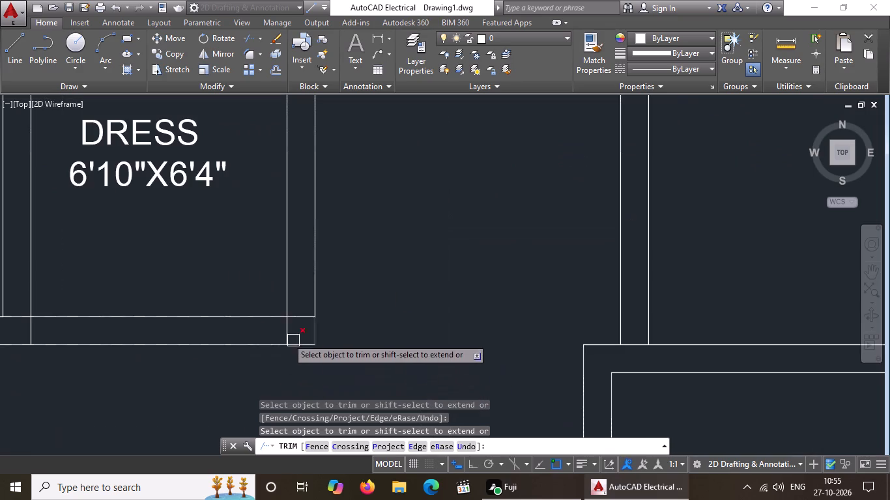
pyautogui.click(33, 330)
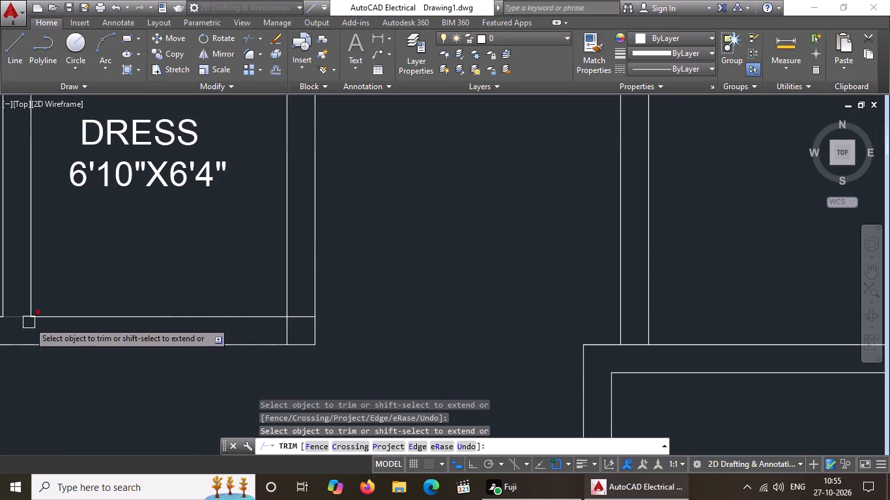
pyautogui.moveTo(12, 317); pyautogui.dragTo(25, 318)
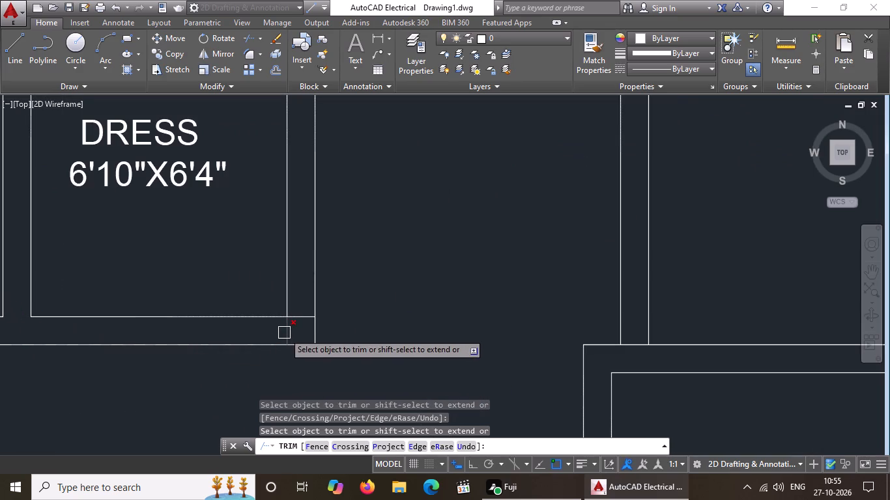
pyautogui.moveTo(284, 333); pyautogui.dragTo(289, 327)
pyautogui.click(296, 312)
# Trim the horizontal line closing the bottom of the upper-right bedroom's west wall, opening its junction with the wall below.
pyautogui.scroll(-4, 321, 305)
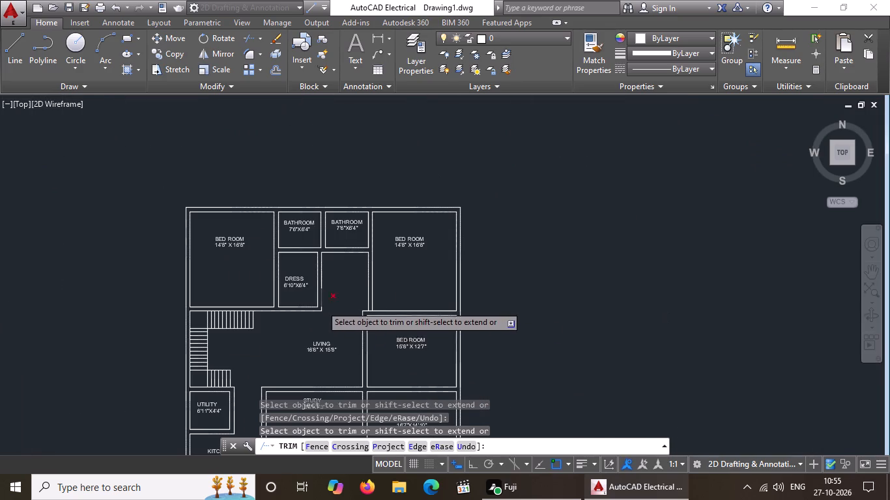
pyautogui.scroll(5, 377, 318)
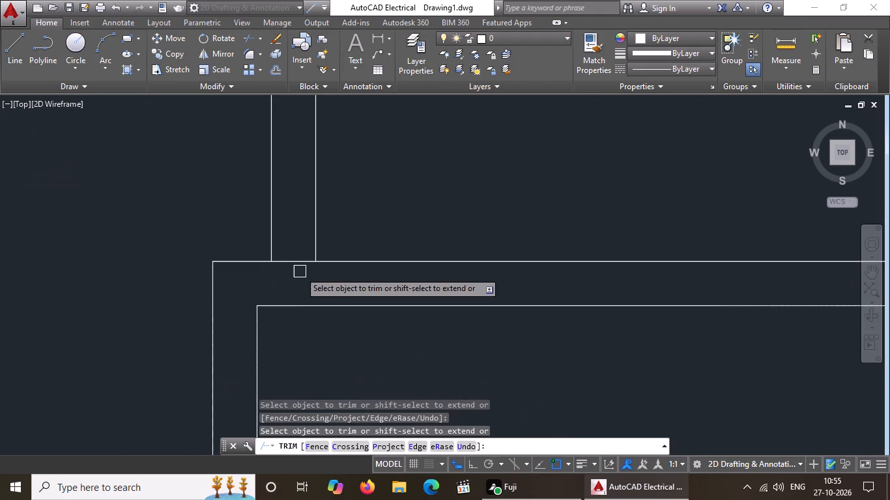
pyautogui.click(299, 262)
pyautogui.click(294, 262)
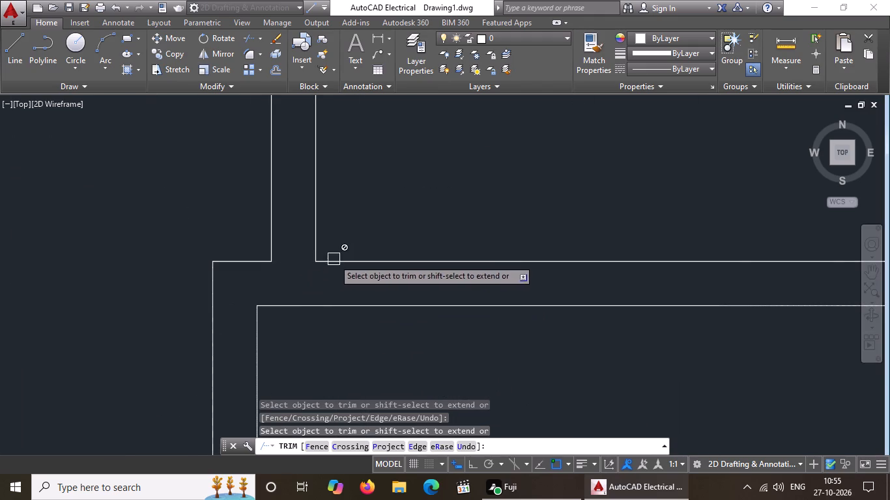
pyautogui.scroll(-5, 335, 259)
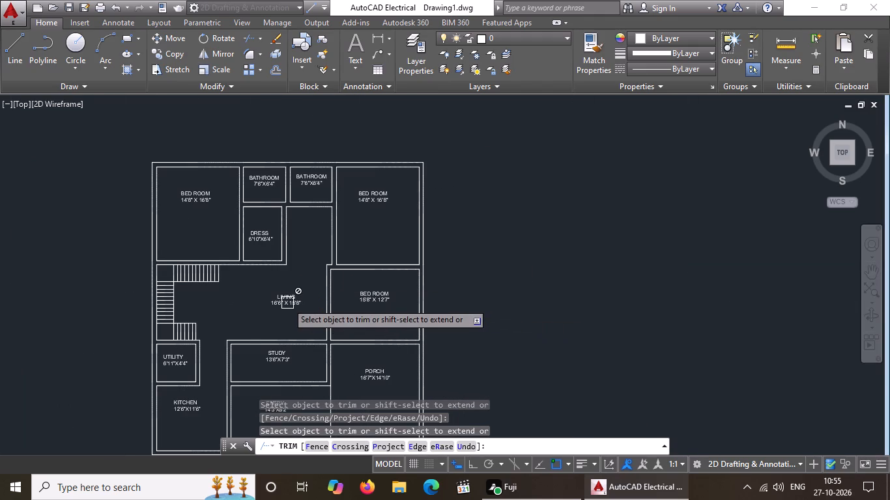
pyautogui.moveTo(290, 301); pyautogui.dragTo(306, 285, button='middle')
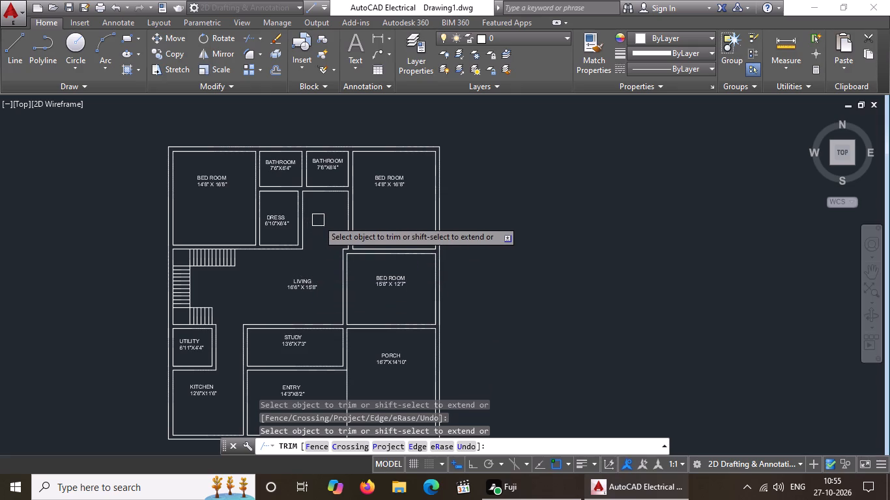
pyautogui.scroll(2, 318, 219)
pyautogui.moveTo(315, 200); pyautogui.dragTo(317, 271, button='middle')
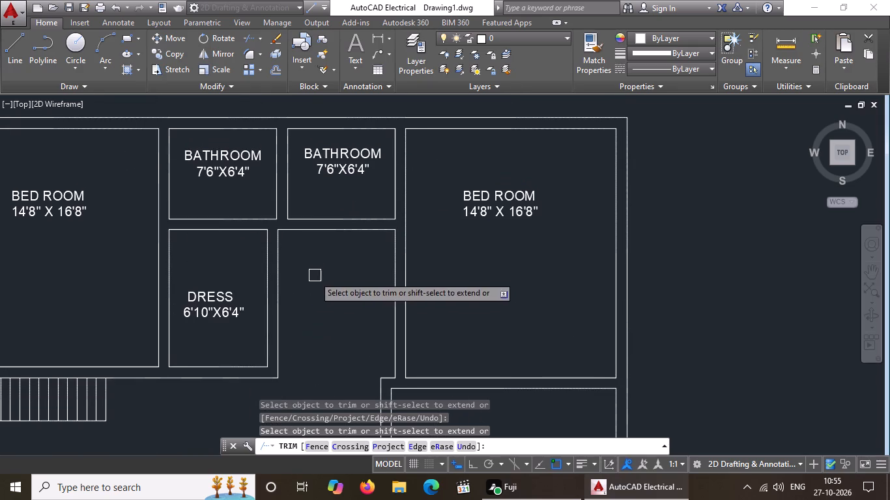
pyautogui.press('Escape')
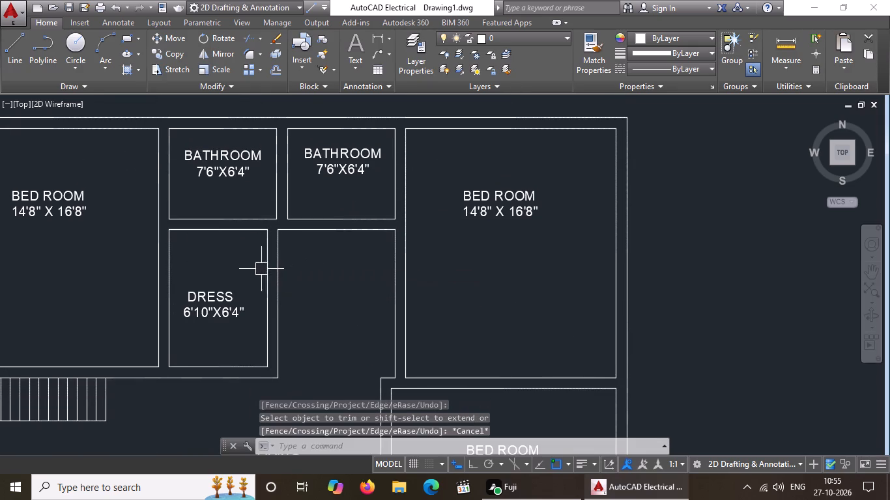
# Erase the inner line of the dress room's east wall.
pyautogui.click(266, 265)
pyautogui.press('BackSpace')
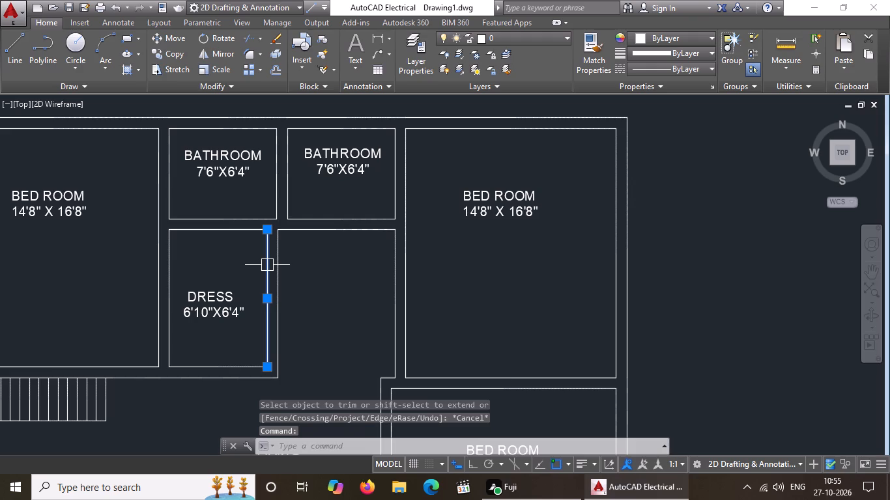
pyautogui.press('Delete')
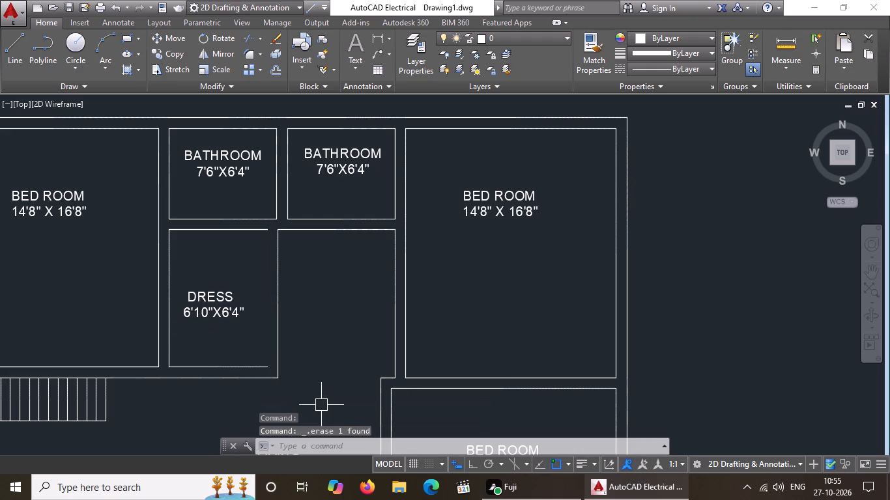
# Fillet the outer wall line below the dress room with the right-hand bathroom's west wall line, and erase the dress room's old outer east line.
pyautogui.write('F')
pyautogui.press('space')
pyautogui.click(248, 377)
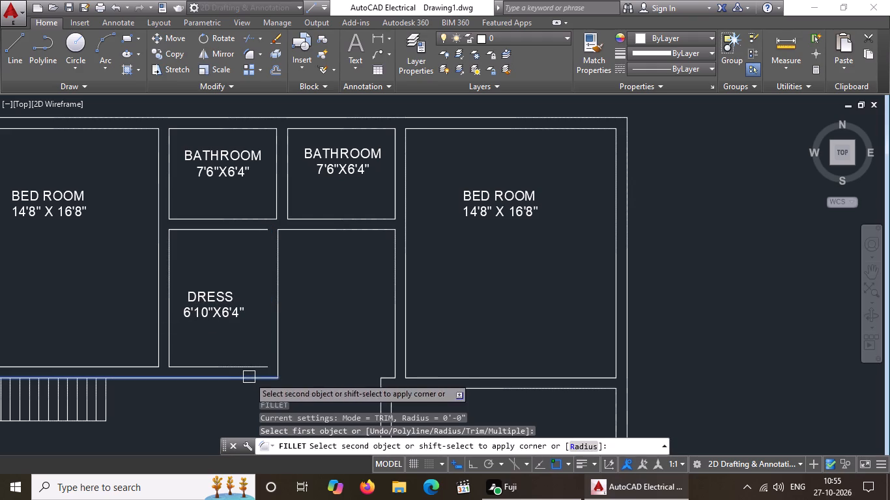
pyautogui.click(291, 199)
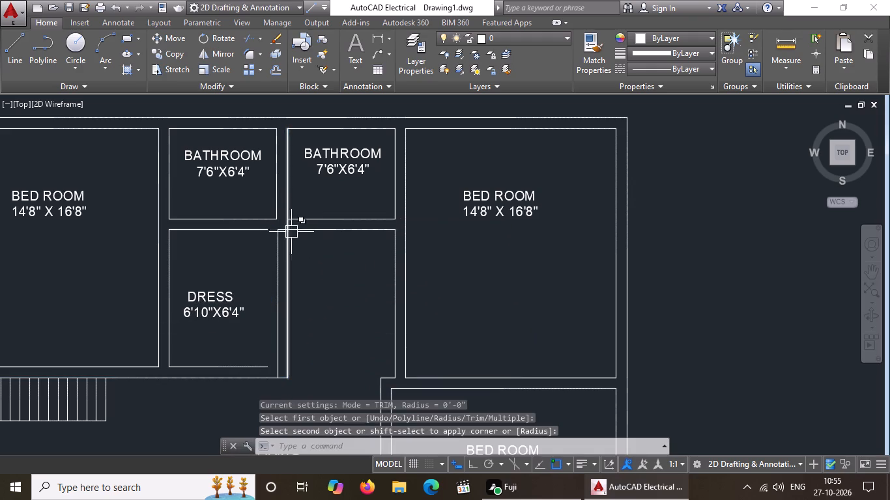
pyautogui.press('Escape')
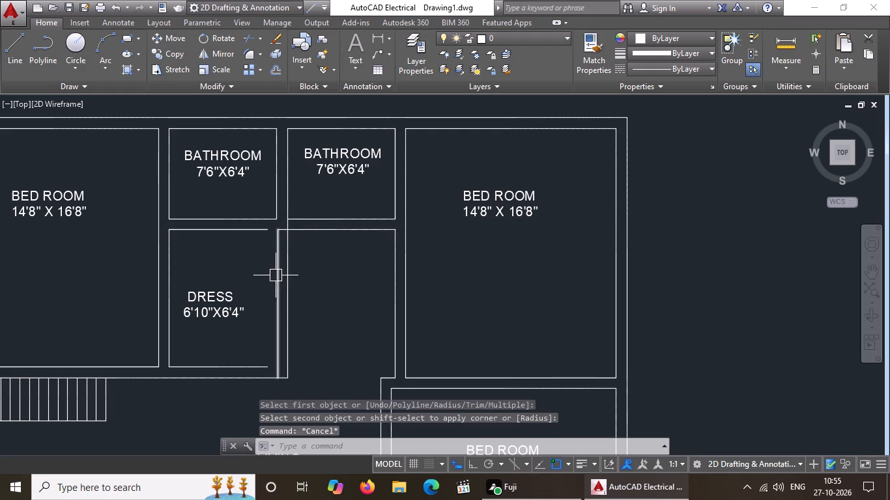
pyautogui.click(276, 275)
pyautogui.press('Delete')
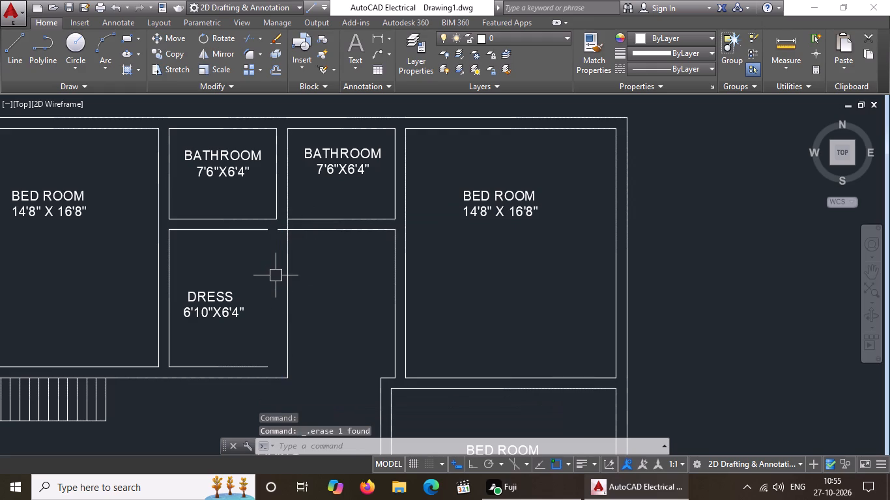
# Fillet the left-hand bathroom's east wall line with the dress room's inner bottom line to form the dress room's lower-right corner.
pyautogui.press('f')
pyautogui.press('space')
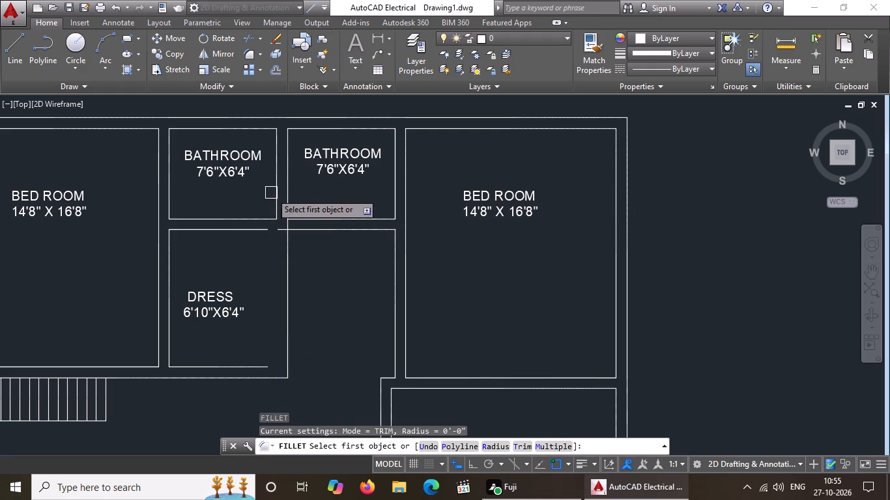
pyautogui.click(272, 189)
pyautogui.click(257, 368)
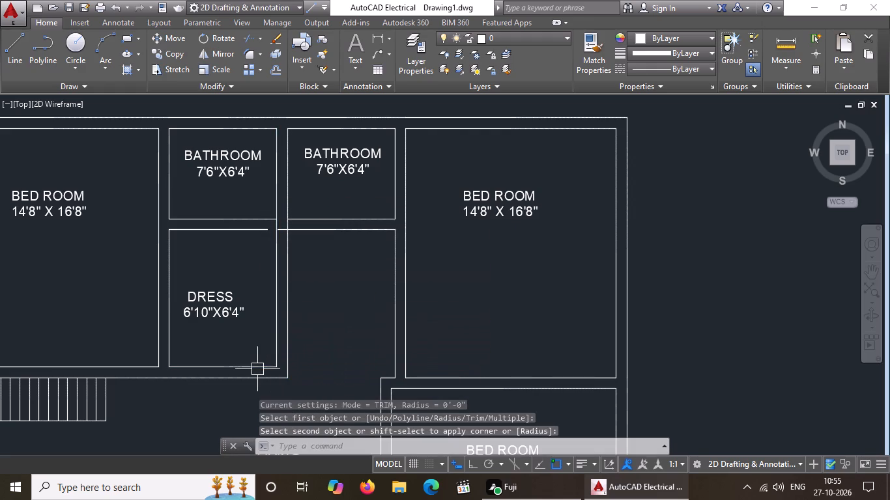
pyautogui.press('Escape')
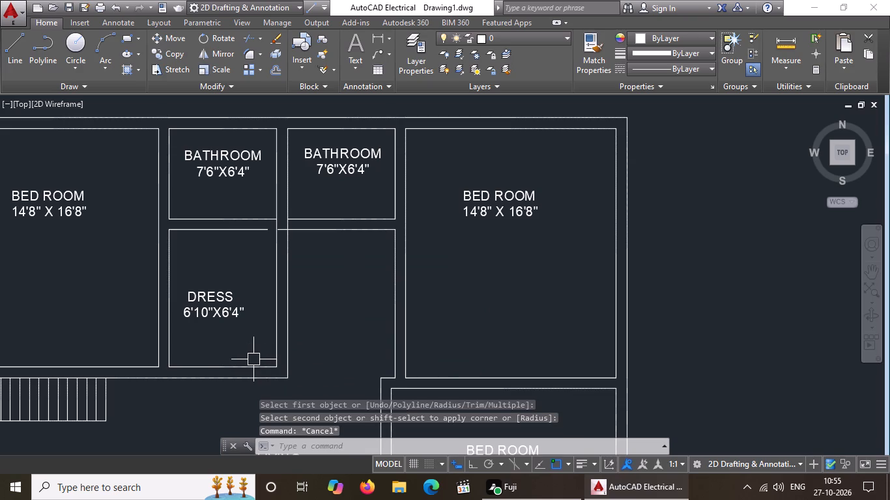
# Extend the dress room's top wall line to its new east wall line.
pyautogui.scroll(1, 287, 217)
pyautogui.press('Escape')
pyautogui.write('EX')
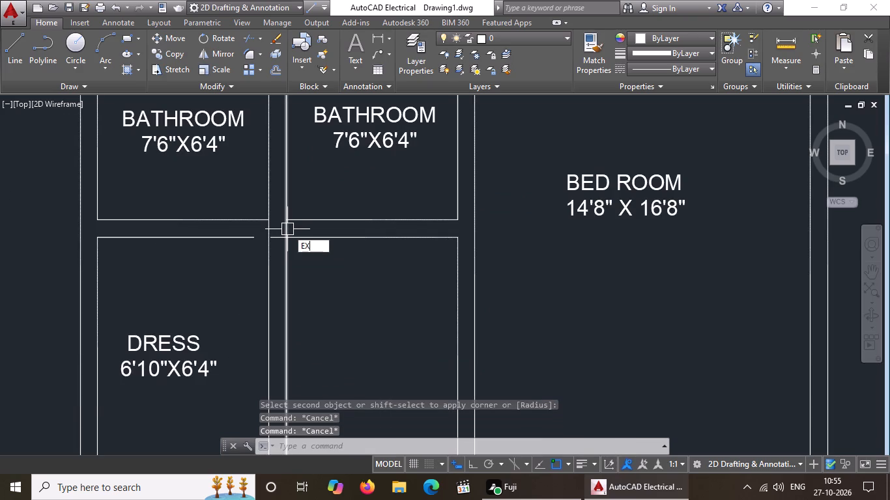
pyautogui.press('space')
pyautogui.press('space')
pyautogui.click(242, 237)
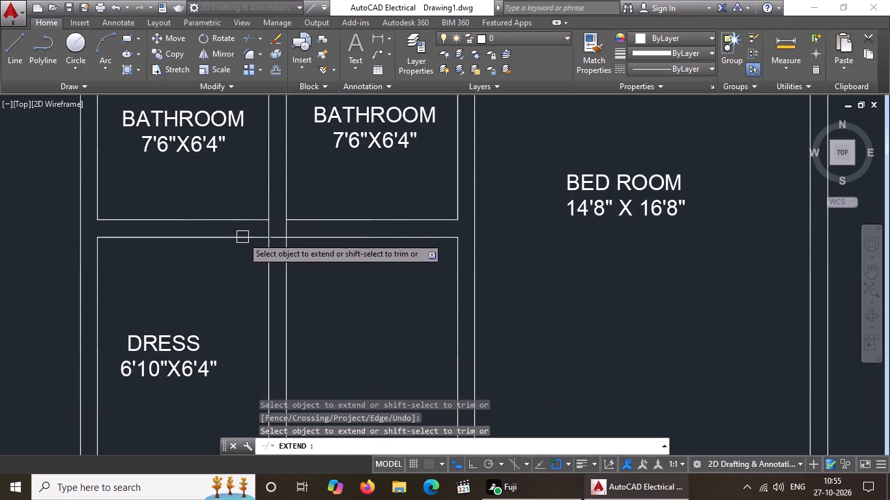
pyautogui.press('Escape')
# Trim the wall lines crossing the junction between the two bathrooms, the dress room and the passage beside it.
pyautogui.write('TR')
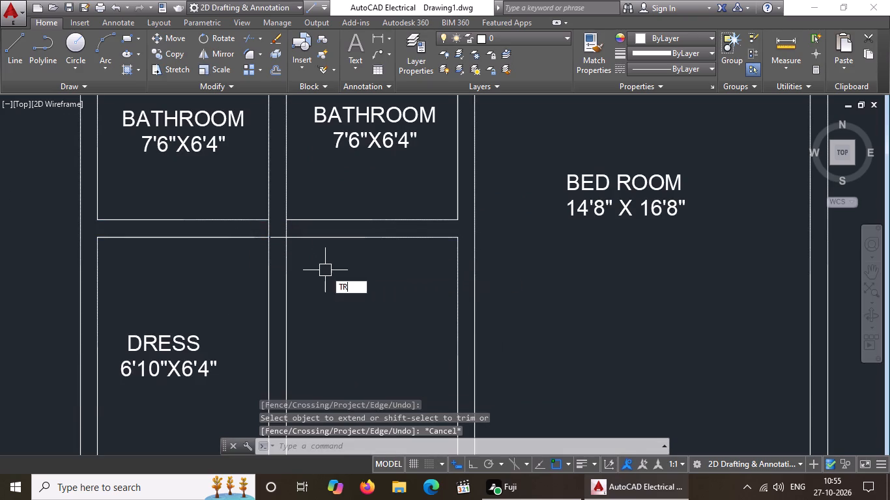
pyautogui.press('space')
pyautogui.press('space')
pyautogui.click(279, 238)
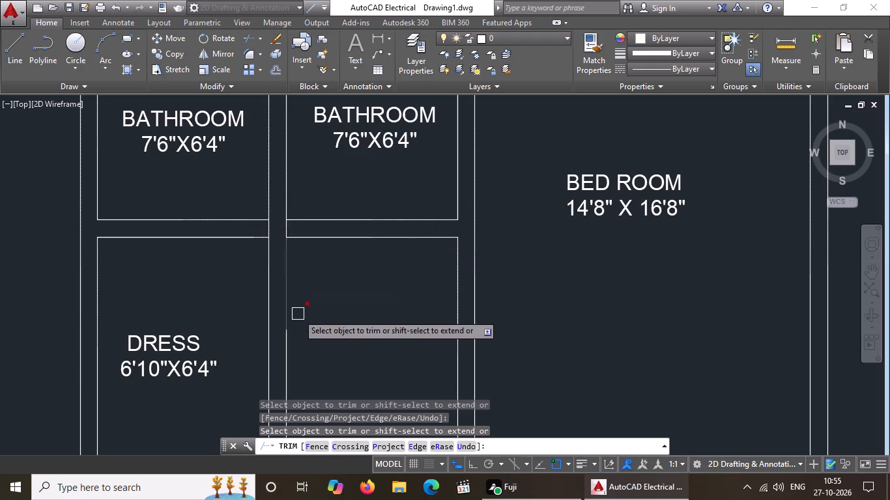
pyautogui.scroll(-3, 316, 281)
pyautogui.scroll(3, 315, 269)
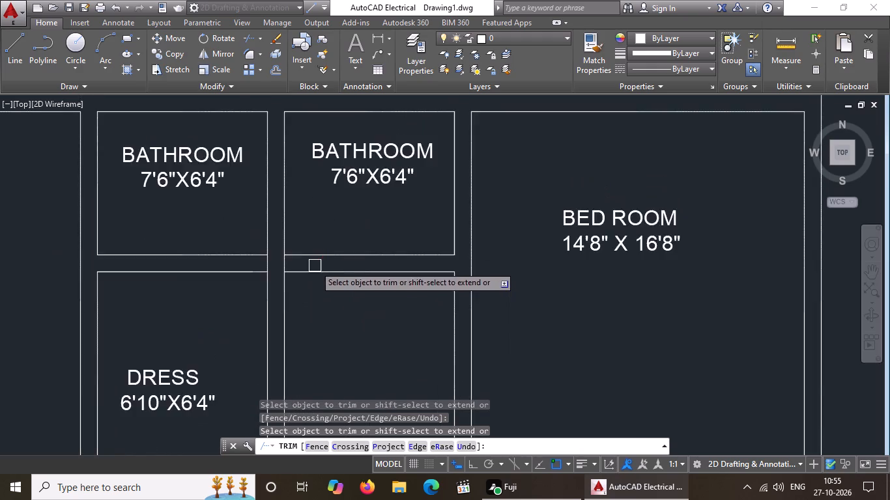
pyautogui.scroll(2, 315, 266)
pyautogui.click(238, 277)
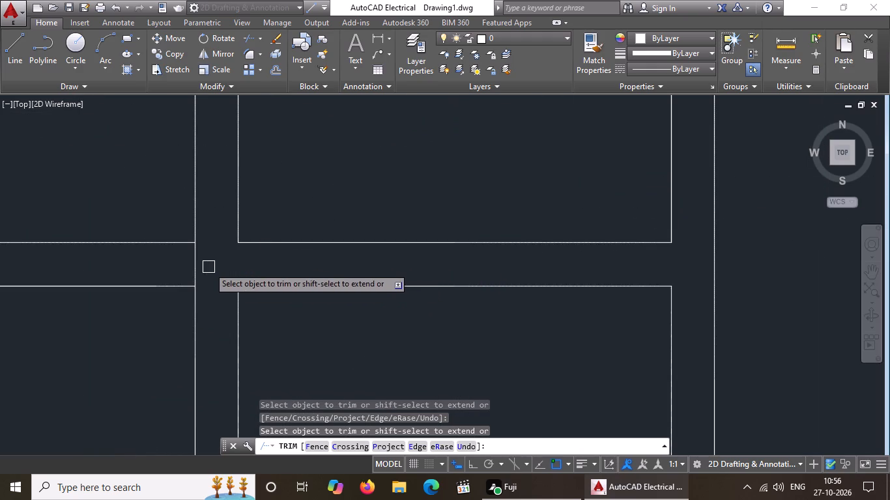
pyautogui.click(195, 262)
pyautogui.scroll(-4, 246, 275)
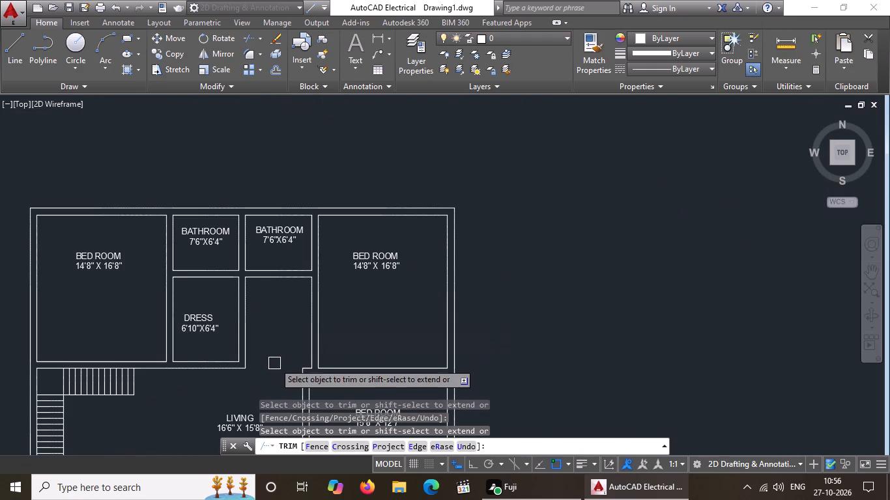
pyautogui.scroll(-2, 279, 349)
pyautogui.moveTo(278, 371); pyautogui.dragTo(266, 299, button='middle')
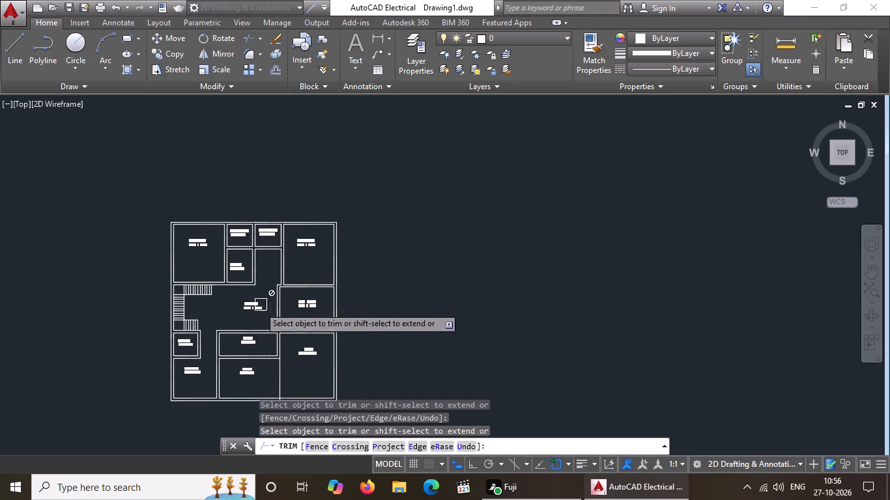
pyautogui.press('Escape')
# Check the whole floor plan for wall junctions that still need cleaning up.
pyautogui.scroll(1, 223, 363)
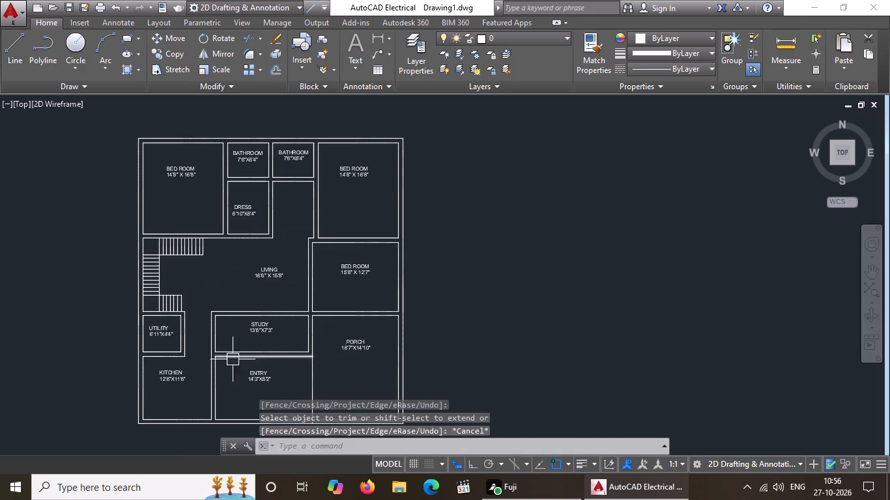
pyautogui.scroll(-1, 286, 343)
pyautogui.moveTo(272, 298); pyautogui.dragTo(285, 362, button='middle')
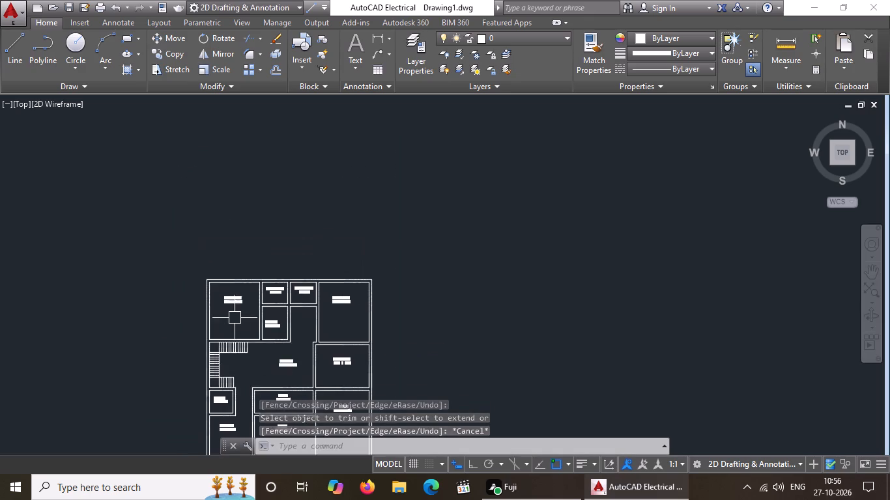
pyautogui.scroll(3, 233, 317)
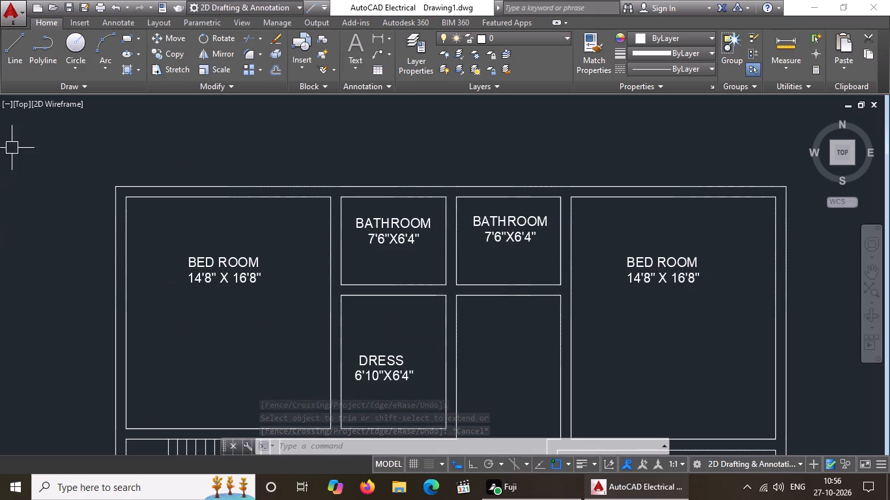
pyautogui.press('Escape')
pyautogui.scroll(-3, 284, 303)
# With Ortho on, draw a 9" vertical line across the upper-left bedroom's top wall from the midpoint of its inner line.
pyautogui.scroll(2, 264, 305)
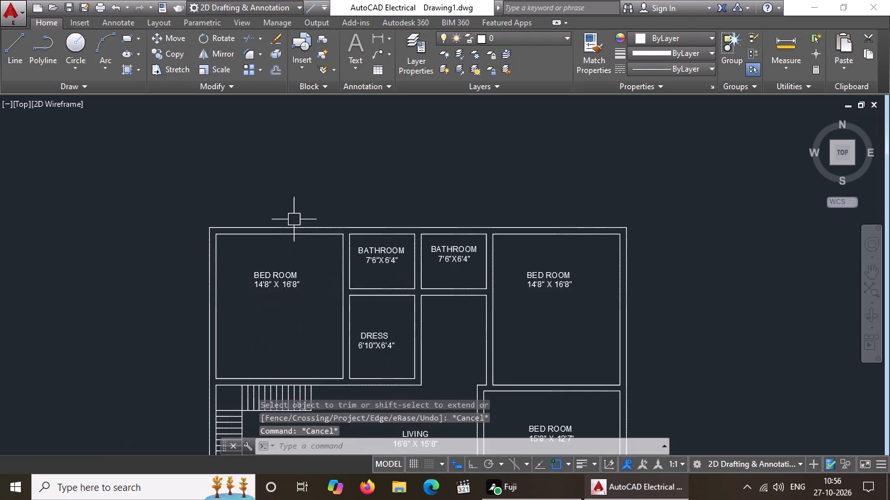
pyautogui.scroll(1, 294, 219)
pyautogui.write('L')
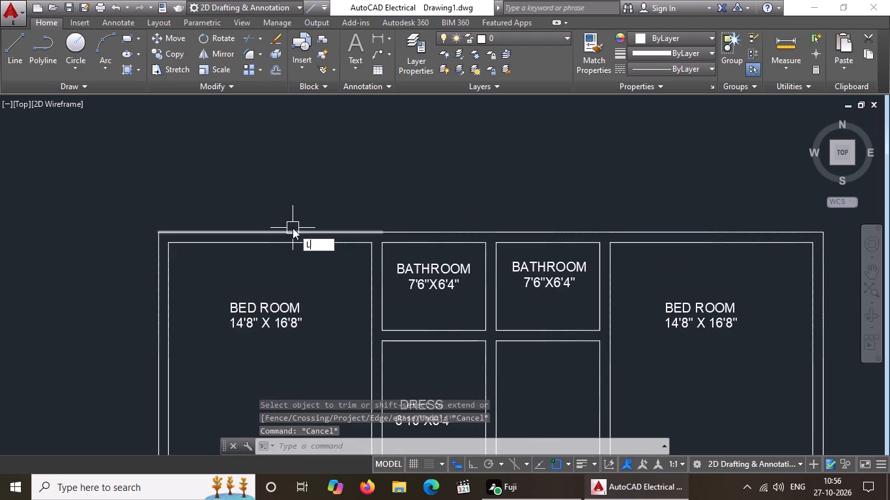
pyautogui.press('space')
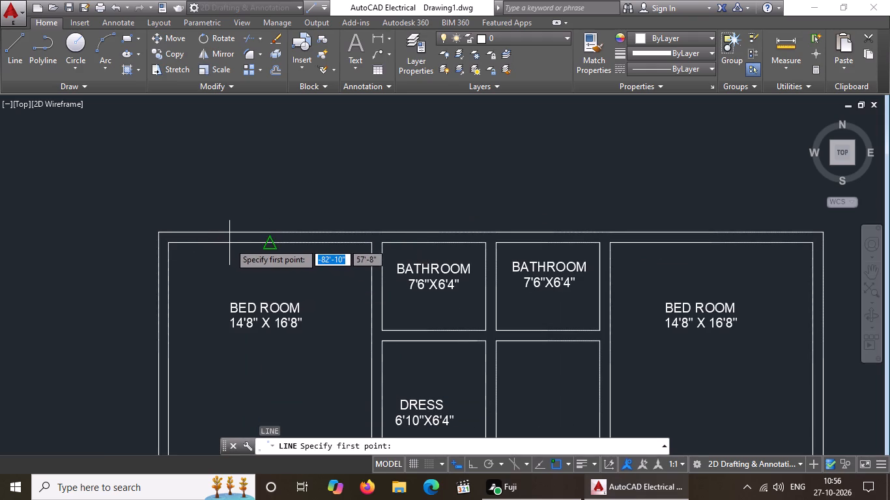
pyautogui.moveTo(269, 243); pyautogui.dragTo(272, 232)
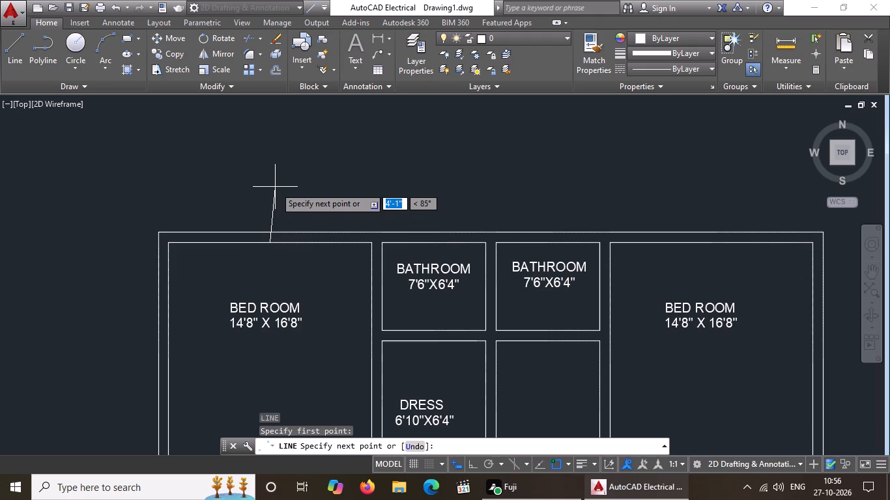
pyautogui.click(473, 462)
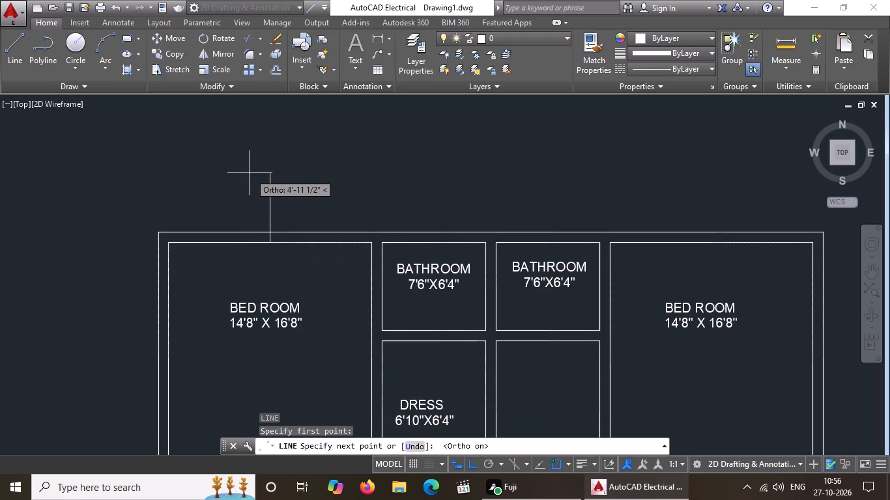
pyautogui.press('9')
pyautogui.hotkey('shift', '"')
pyautogui.press('Return')
pyautogui.press('Return')
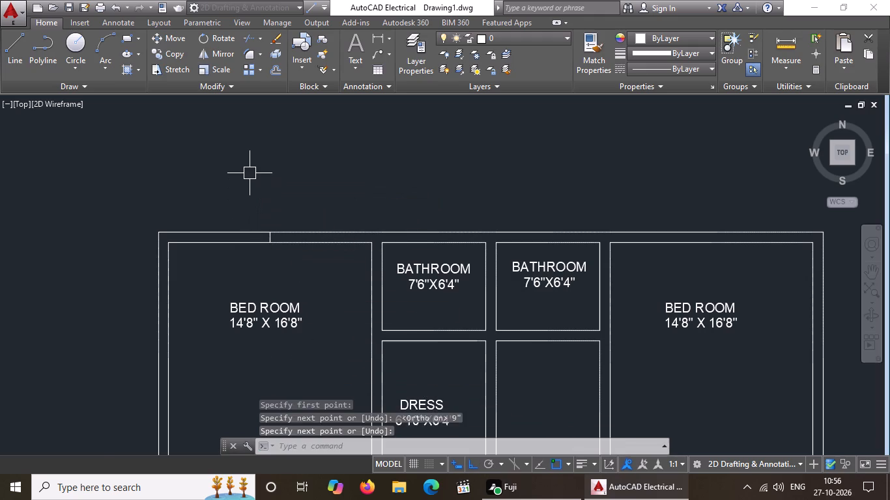
# Offset the centre line in the upper-left bedroom's top wall by 2' to both sides.
pyautogui.scroll(1, 250, 173)
pyautogui.press('Escape')
pyautogui.press('o')
pyautogui.press('Return')
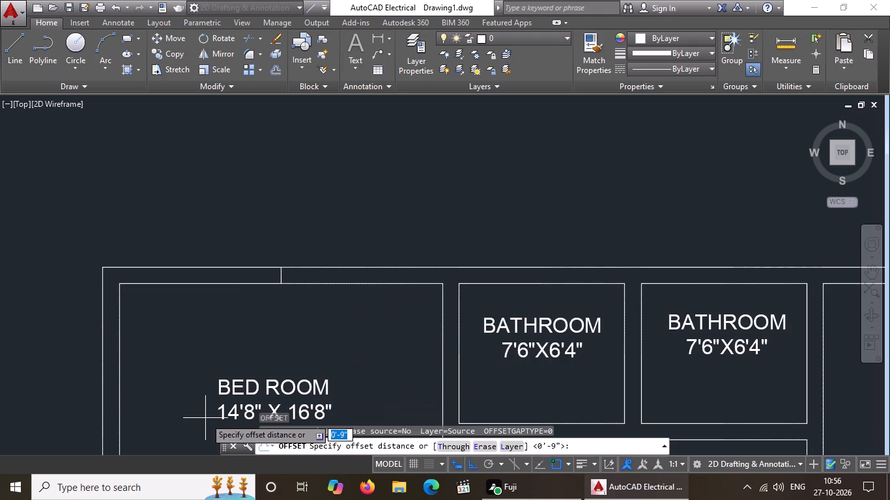
pyautogui.press('3')
pyautogui.press('BackSpace')
pyautogui.press('BackSpace')
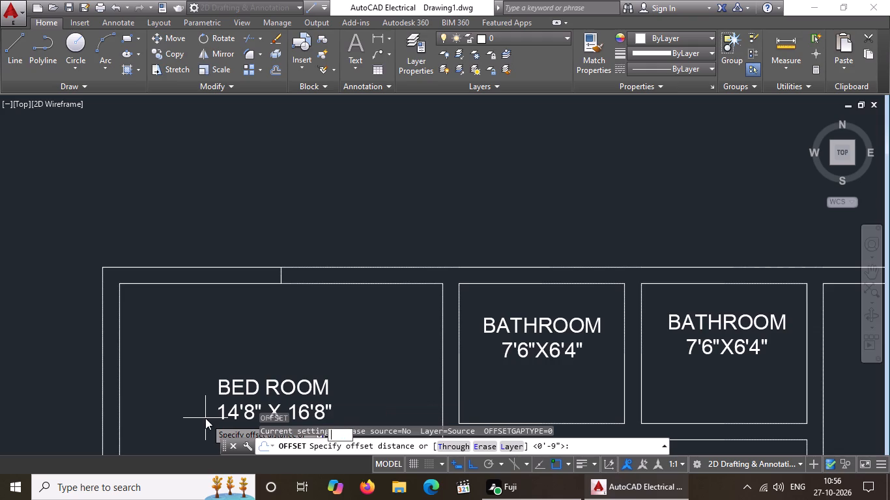
pyautogui.write("2'")
pyautogui.press('Return')
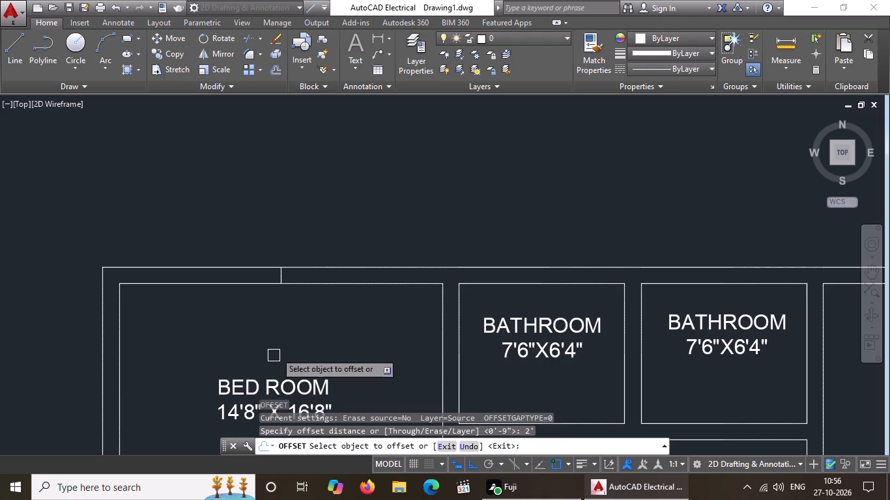
pyautogui.scroll(2, 284, 257)
pyautogui.click(268, 301)
pyautogui.moveTo(21, 311); pyautogui.dragTo(53, 307)
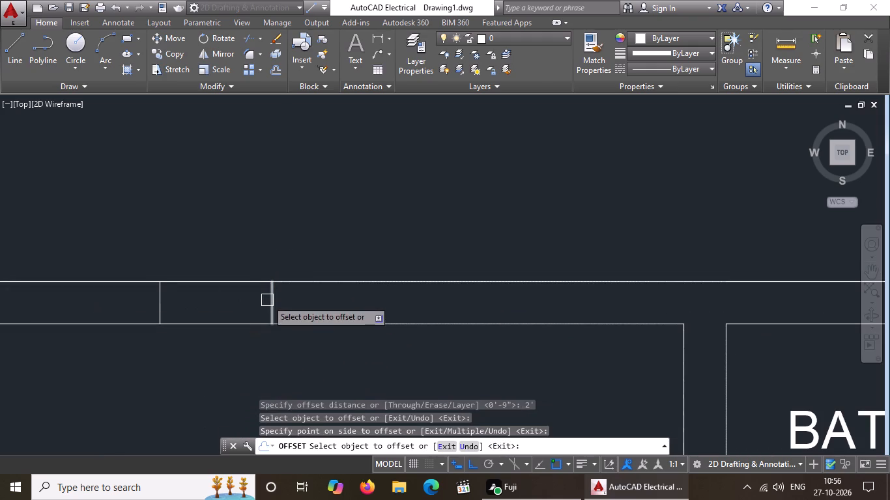
pyautogui.moveTo(268, 299); pyautogui.dragTo(324, 292)
pyautogui.click(324, 292)
pyautogui.scroll(-3, 332, 292)
pyautogui.press('Escape')
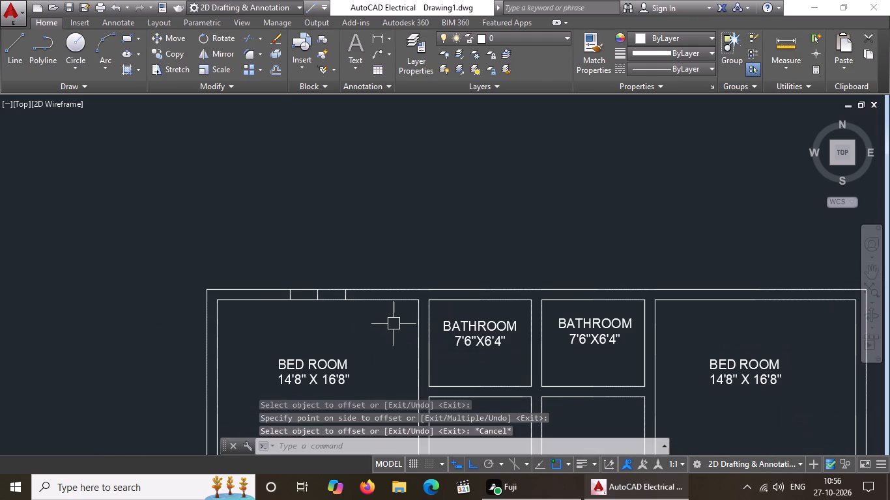
# Offset the two outer cross lines in the upper-left bedroom's top wall outward by 2".
pyautogui.press('o')
pyautogui.press('Return')
pyautogui.write('2"')
pyautogui.press('Return')
pyautogui.scroll(2, 383, 281)
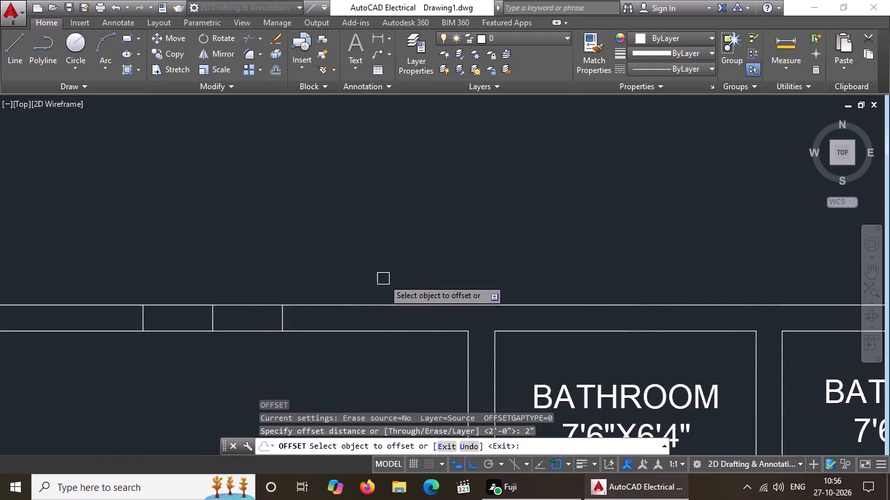
pyautogui.moveTo(281, 316); pyautogui.dragTo(317, 318)
pyautogui.click(317, 318)
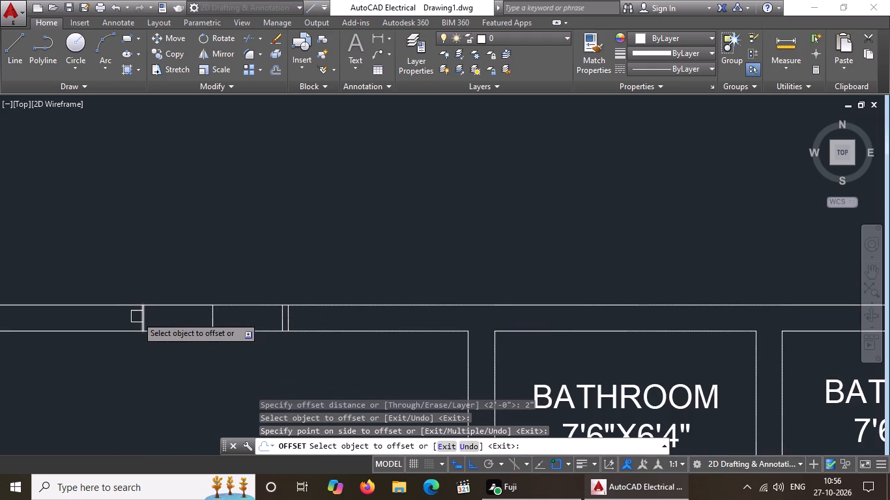
pyautogui.click(142, 319)
pyautogui.click(55, 324)
pyautogui.press('Escape')
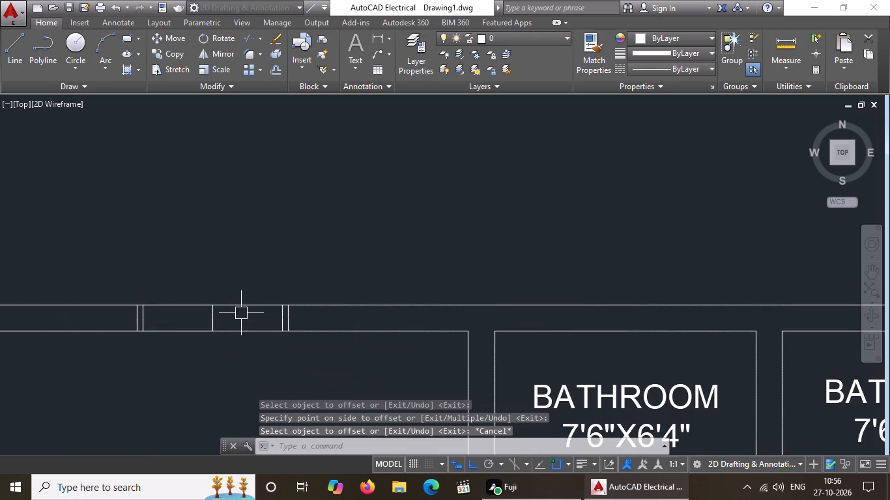
# Draw a horizontal line at mid-thickness of the upper-left bedroom's top wall, spanning between the two inner jamb lines of the opening.
pyautogui.press('l')
pyautogui.press('Return')
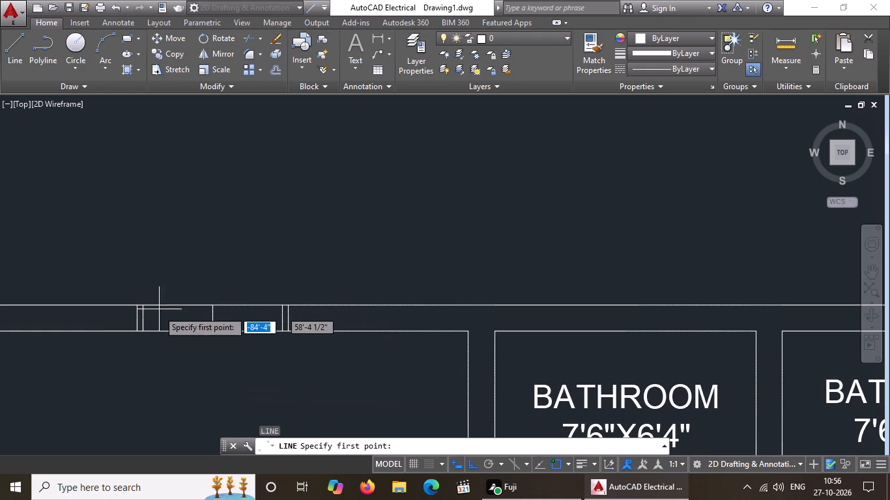
pyautogui.scroll(2, 156, 313)
pyautogui.click(121, 327)
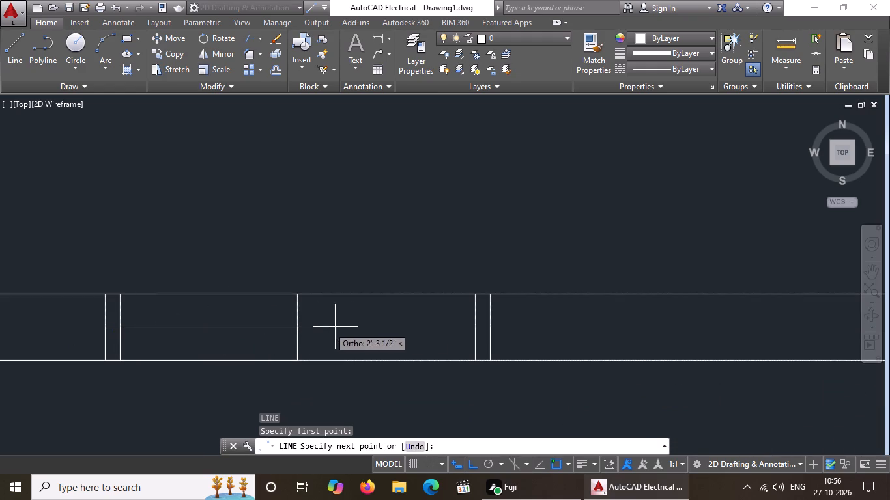
pyautogui.click(478, 327)
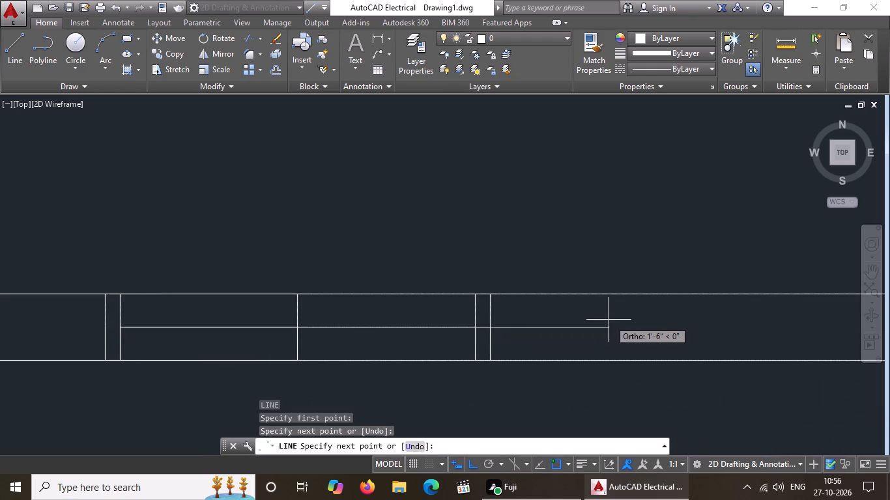
pyautogui.press('Return')
# Offset the window opening's horizontal middle line by 1" both upward and downward.
pyautogui.press('o')
pyautogui.press('Return')
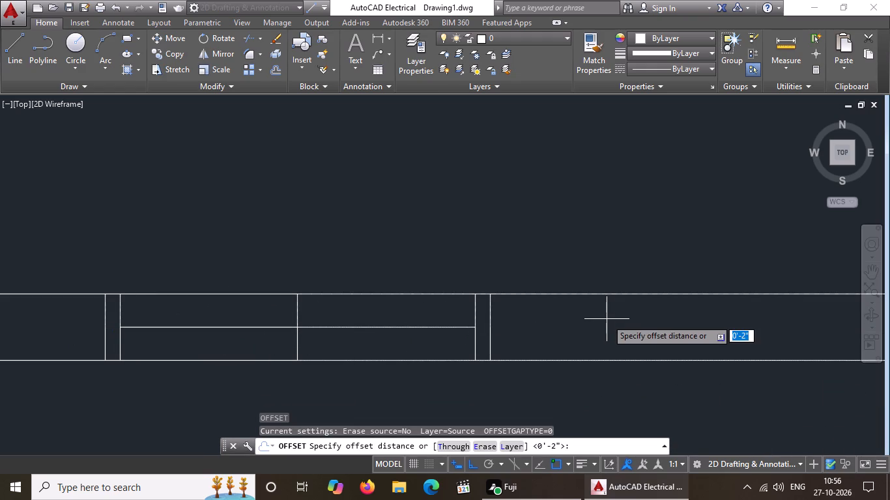
pyautogui.write('1"')
pyautogui.press('Return')
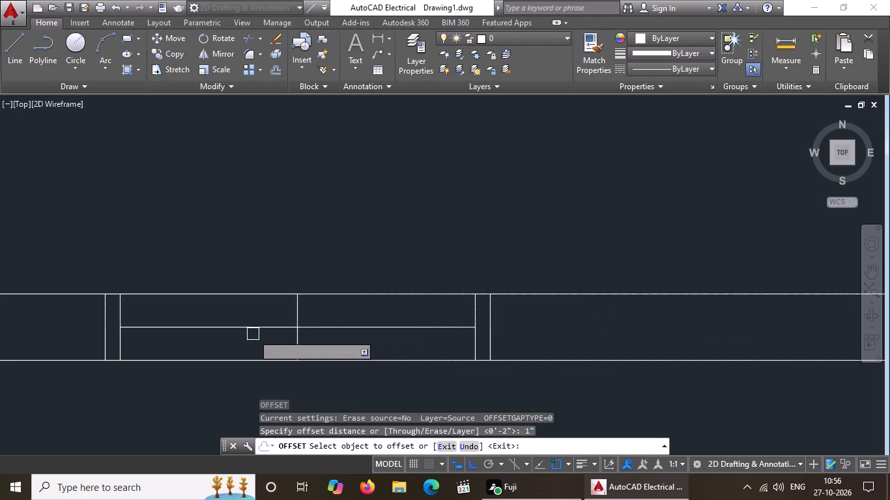
pyautogui.moveTo(225, 326); pyautogui.dragTo(225, 303)
pyautogui.click(225, 283)
pyautogui.click(245, 329)
pyautogui.click(245, 357)
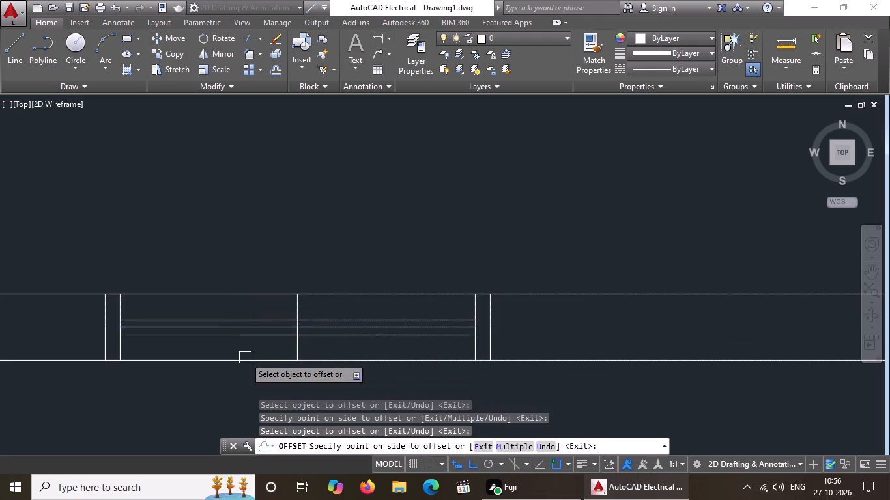
pyautogui.press('Escape')
# Delete the original horizontal middle line between the two offset window lines.
pyautogui.scroll(1, 244, 333)
pyautogui.click(250, 324)
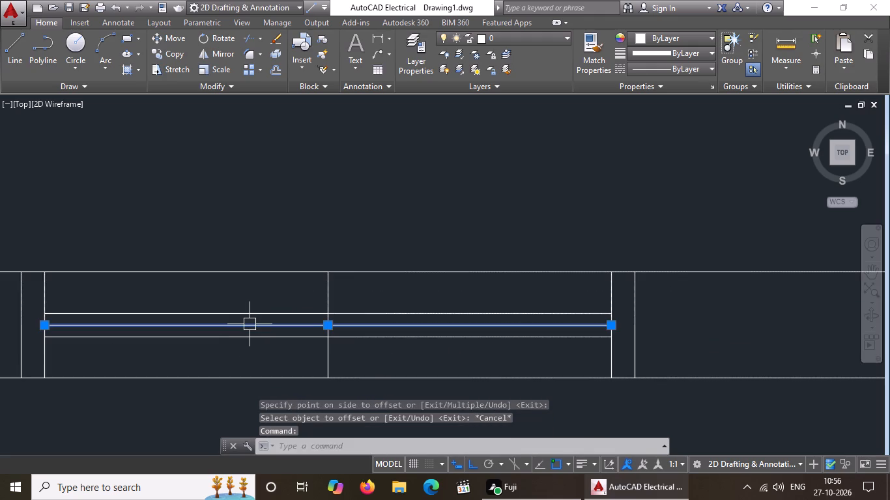
pyautogui.press('Delete')
# From the window's upper-right outer corner, draw a line 5" to the right along the wall and 1' upward.
pyautogui.scroll(-5, 235, 313)
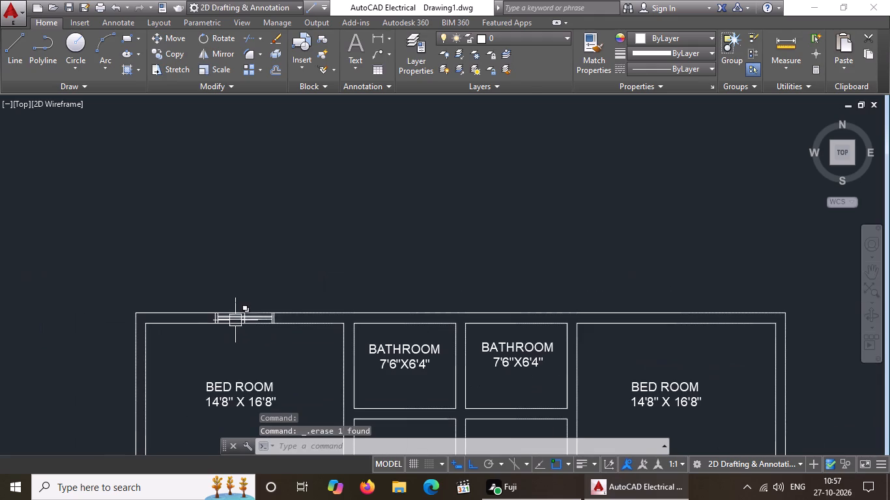
pyautogui.press('Escape')
pyautogui.press('l')
pyautogui.press('Return')
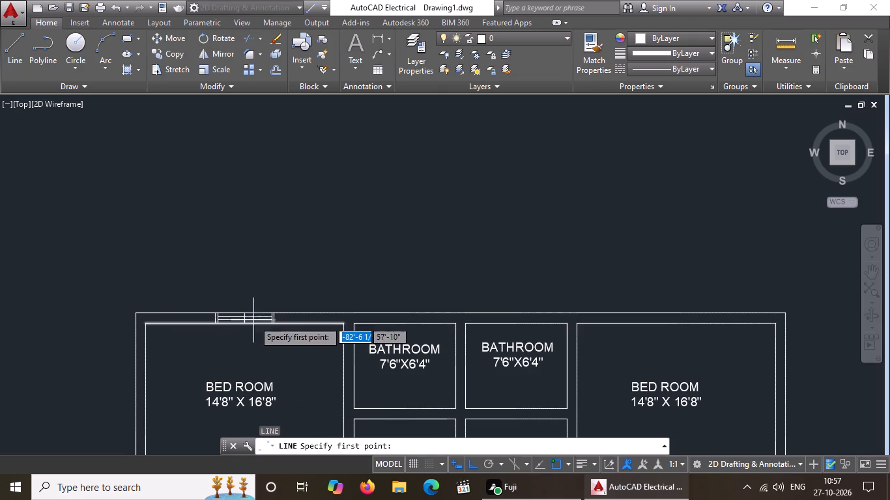
pyautogui.scroll(2, 257, 316)
pyautogui.moveTo(298, 311); pyautogui.dragTo(312, 307)
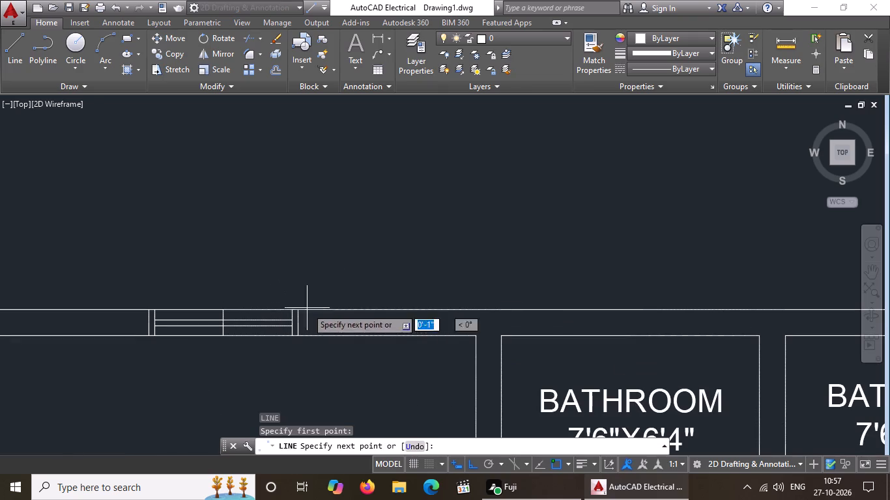
pyautogui.write('5"')
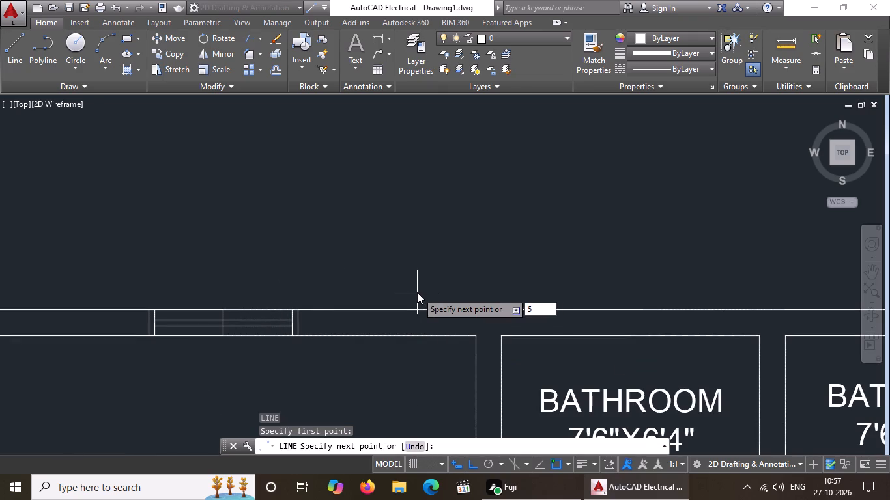
pyautogui.press('Return')
pyautogui.press('1')
pyautogui.press("'")
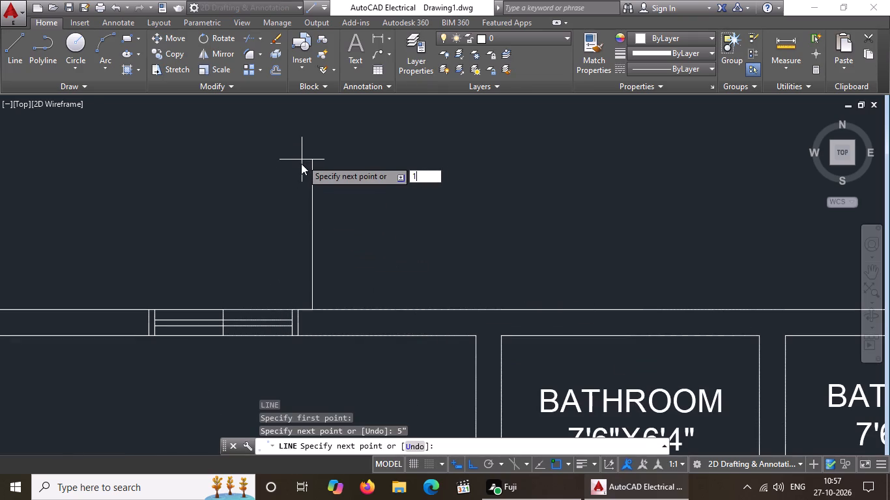
pyautogui.press('Return')
pyautogui.press('Return')
# From the window's upper-left outer corner, draw 5" left, 1' up, and across to the top of the right-hand projection line.
pyautogui.click(16, 56)
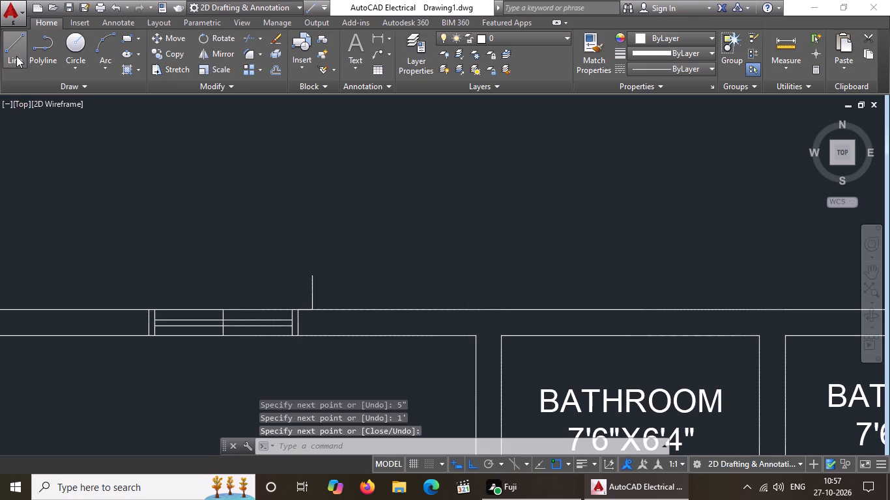
pyautogui.click(149, 312)
pyautogui.press('5')
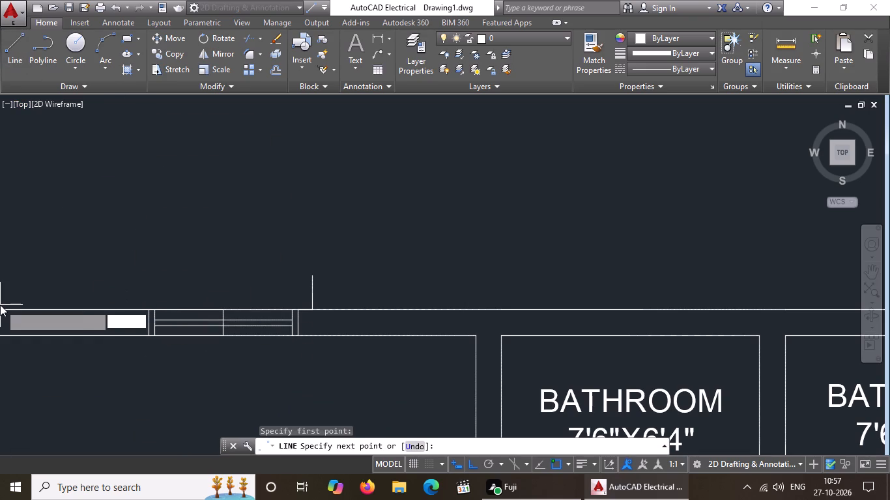
pyautogui.hotkey('shift', '"')
pyautogui.press('Return')
pyautogui.write("1'")
pyautogui.press('Return')
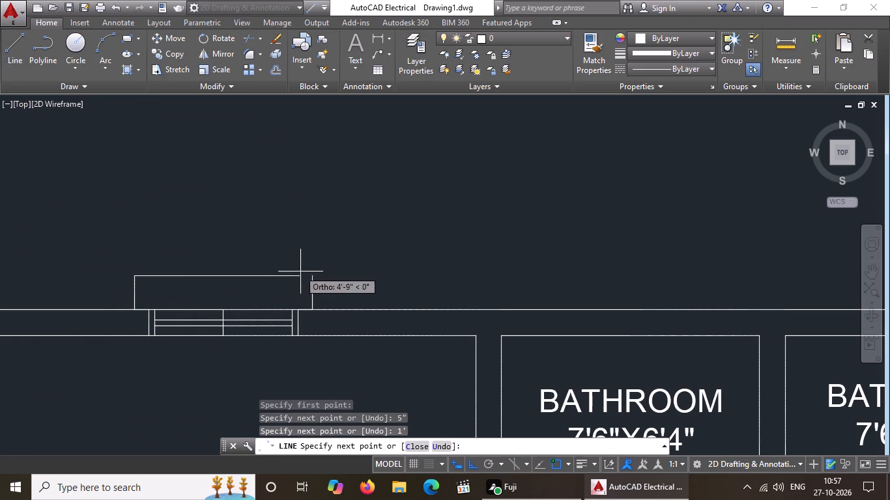
pyautogui.click(311, 276)
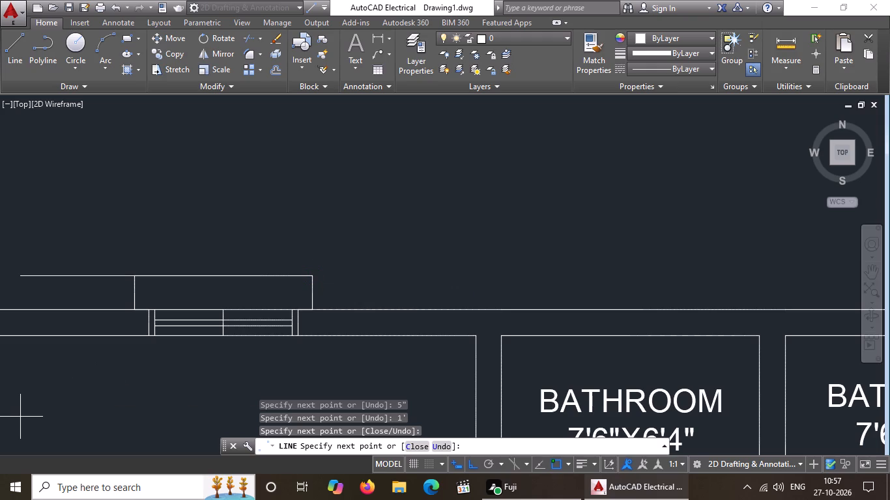
pyautogui.scroll(1, 152, 498)
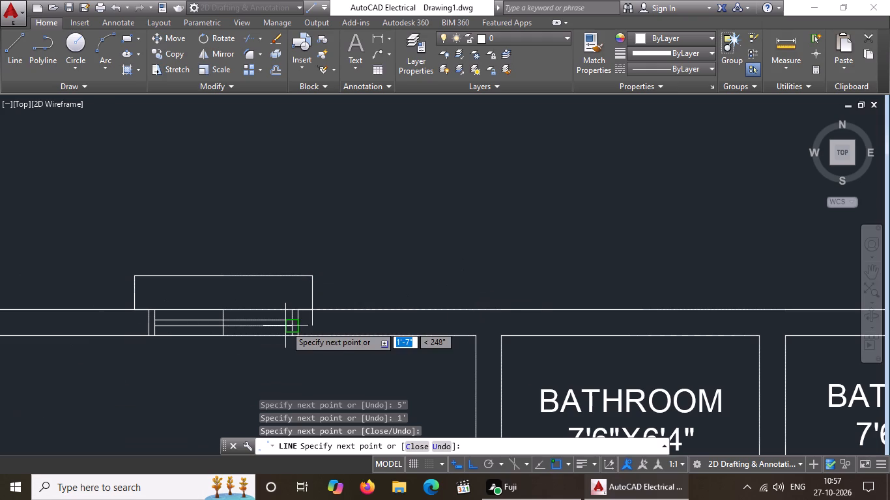
pyautogui.press('Escape')
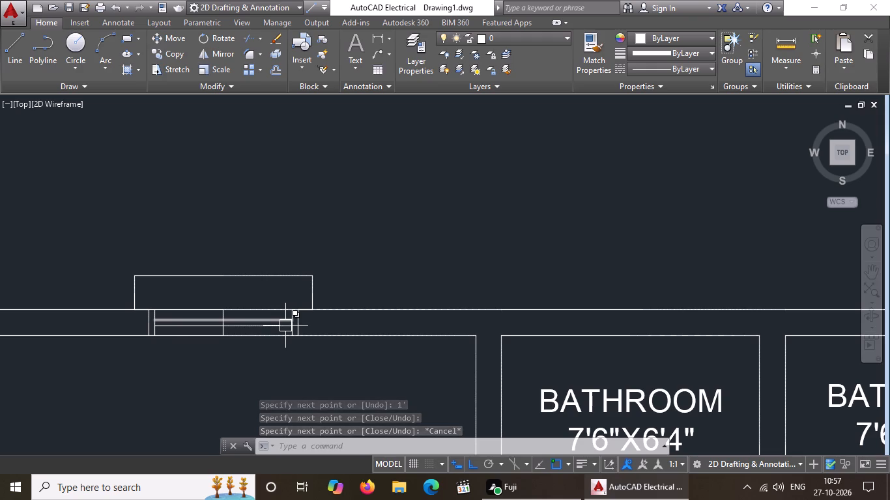
# Load the ACAD_ISO02W100 ISO dash linetype into the drawing.
pyautogui.click(106, 249)
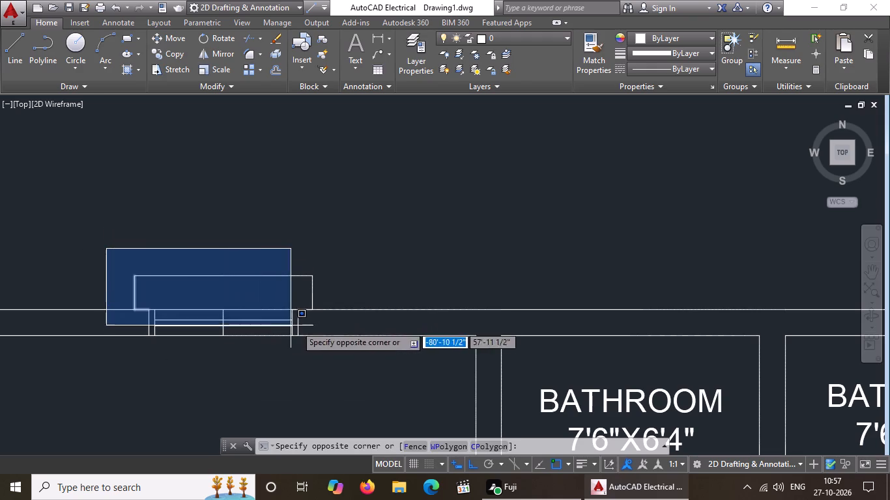
pyautogui.click(336, 316)
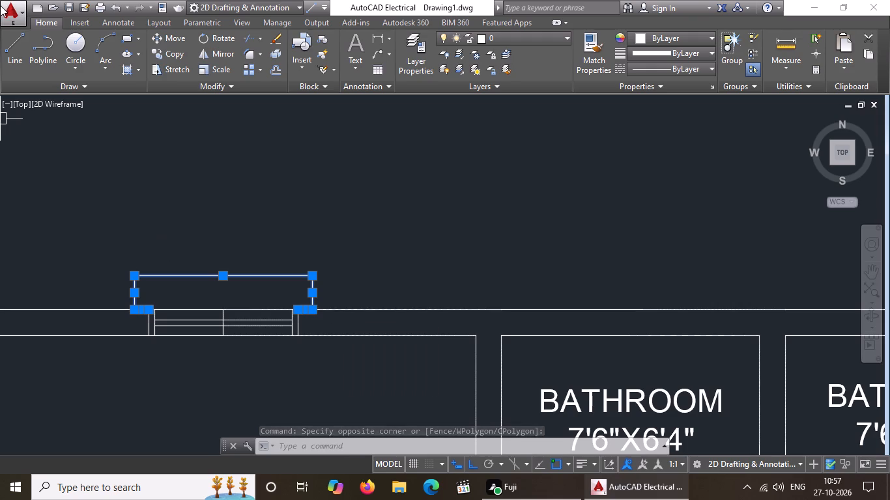
pyautogui.click(685, 70)
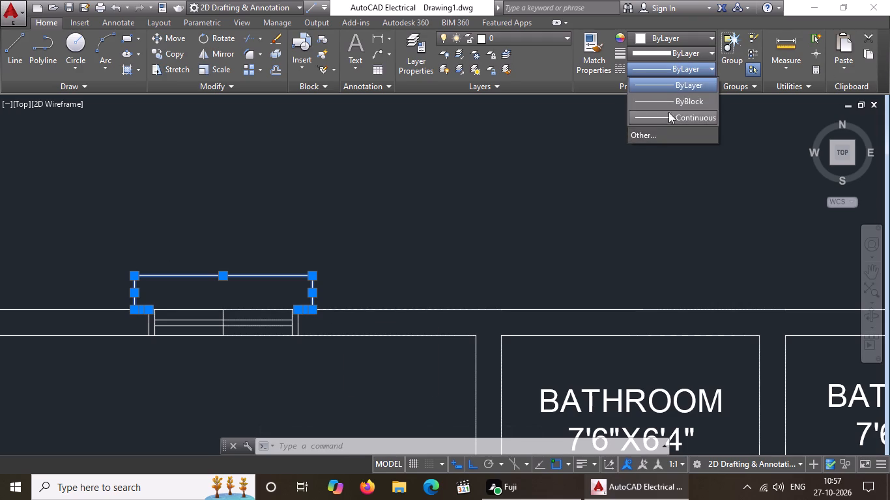
pyautogui.click(642, 133)
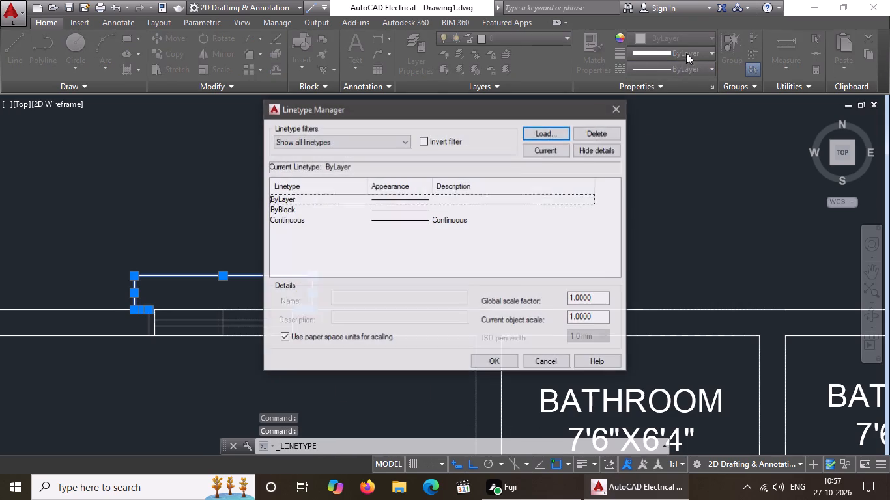
pyautogui.click(550, 132)
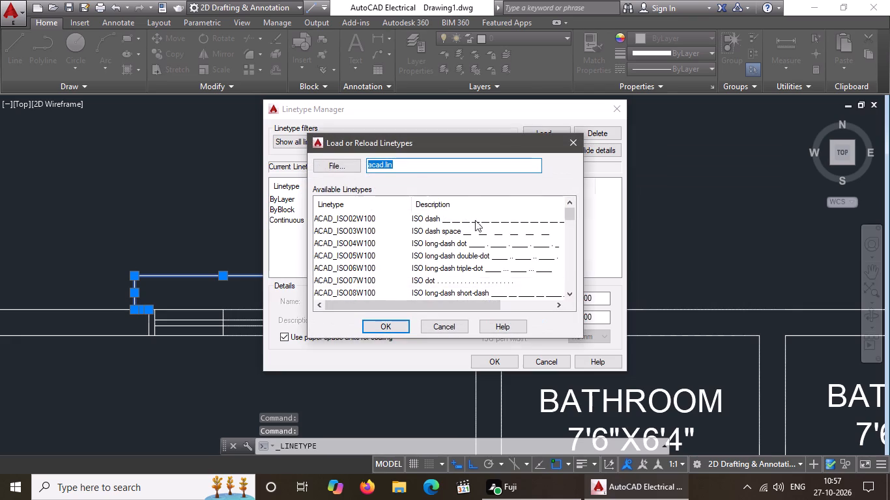
pyautogui.click(485, 221)
pyautogui.click(395, 321)
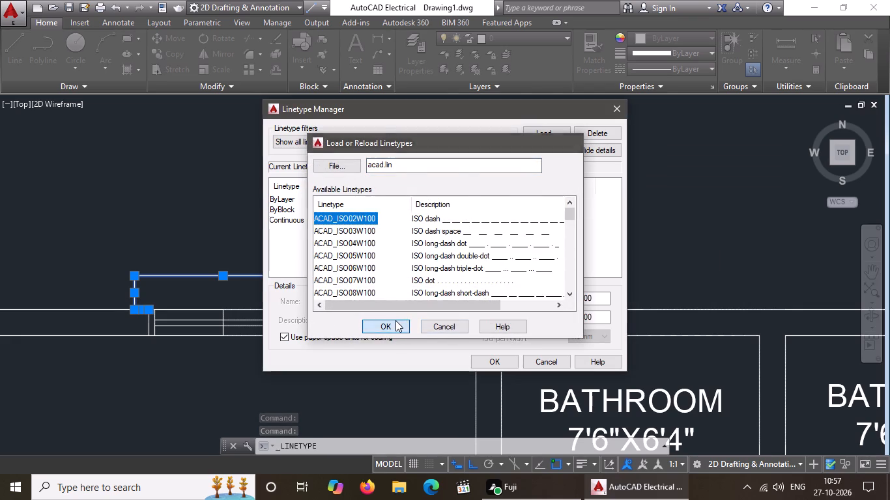
pyautogui.click(503, 361)
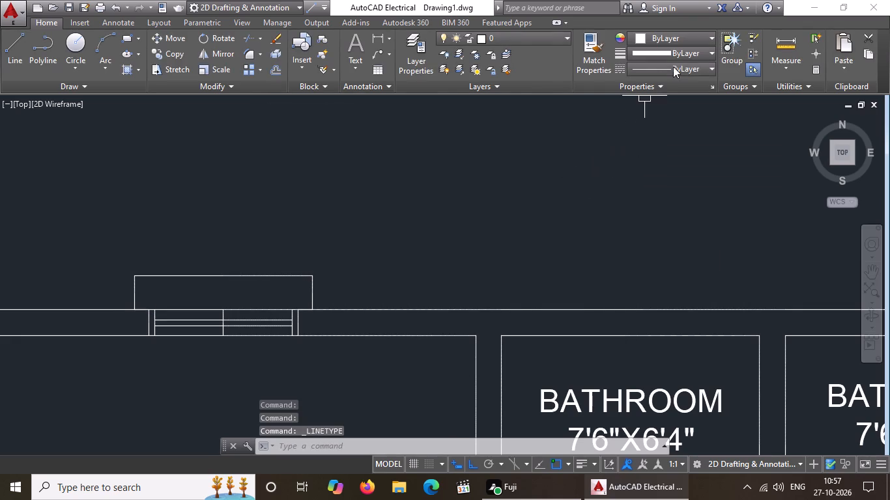
# Apply the ACAD_ISO02W100 dashed linetype to the five projection lines above the bedroom window.
pyautogui.moveTo(77, 240); pyautogui.dragTo(85, 245)
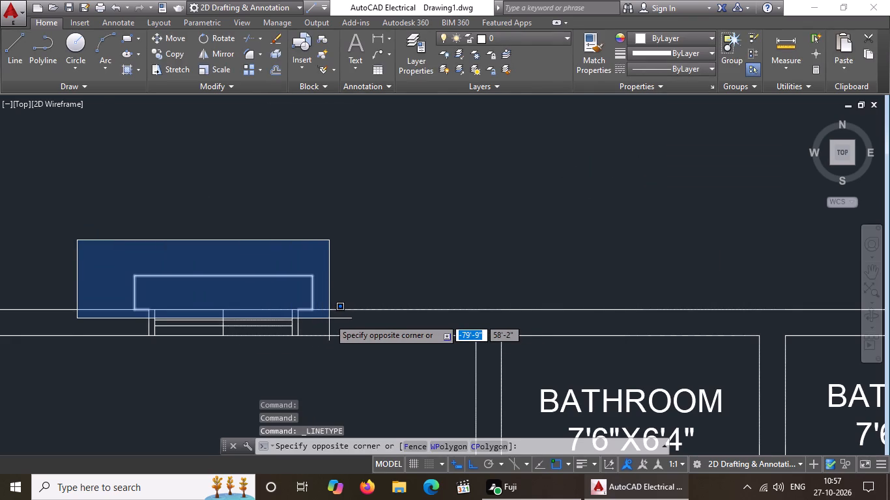
pyautogui.moveTo(336, 315); pyautogui.dragTo(337, 309)
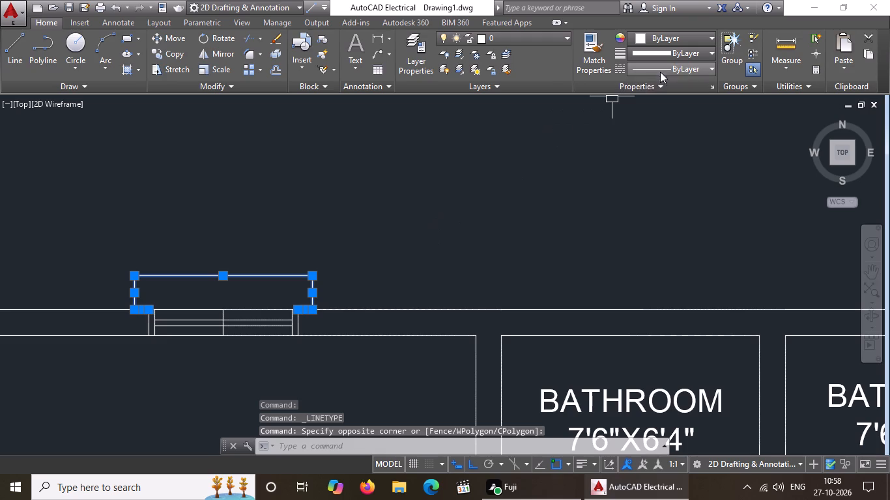
pyautogui.click(661, 70)
pyautogui.click(667, 117)
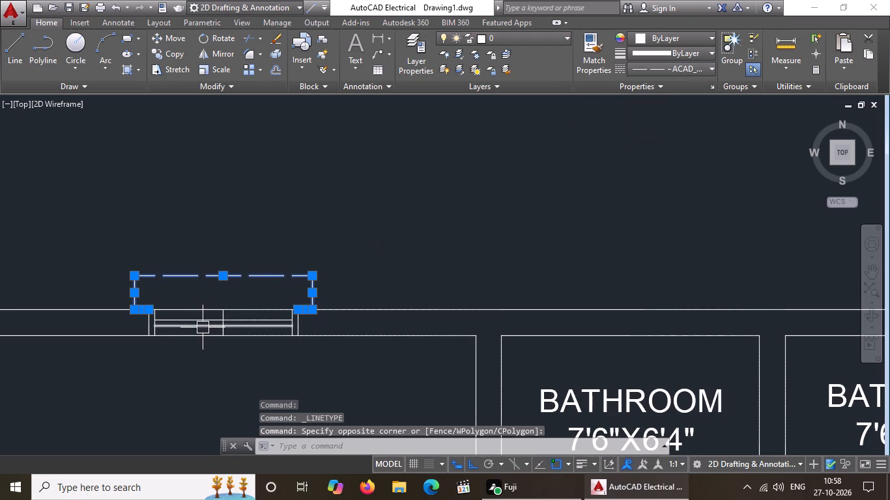
# Set the linetype scale of the dashed window projection lines to 2.
pyautogui.rightClick(401, 230)
pyautogui.click(428, 452)
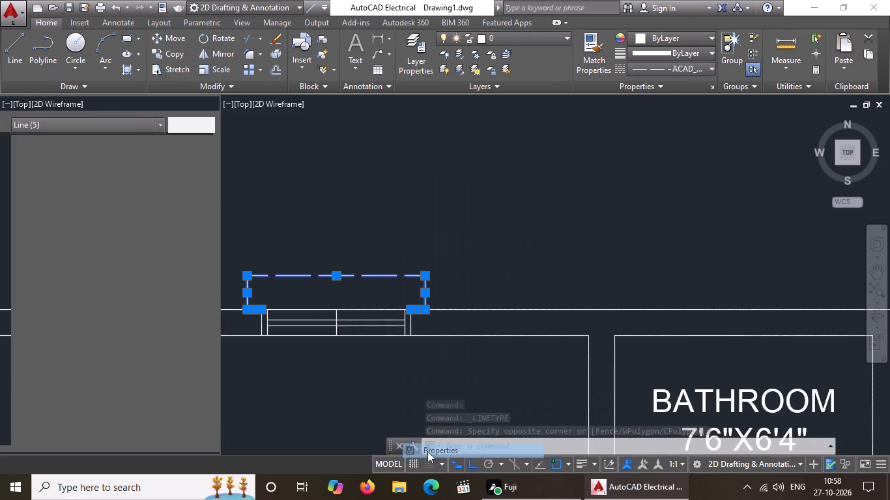
pyautogui.click(130, 189)
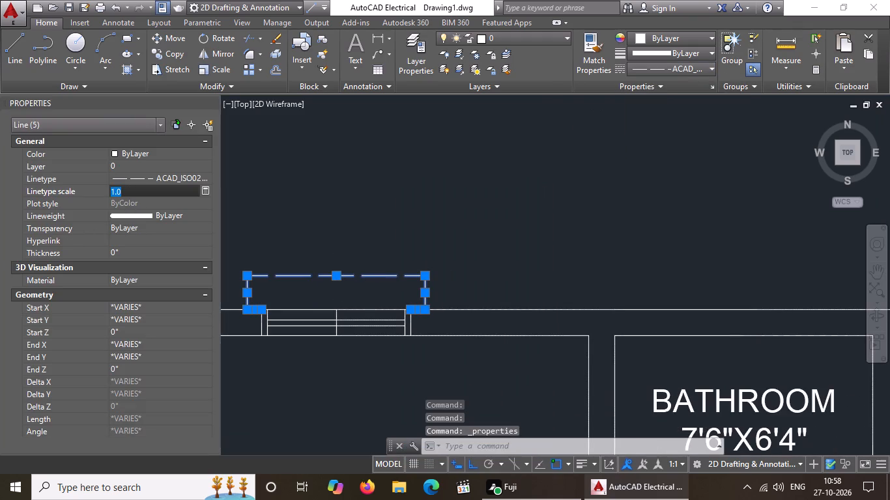
pyautogui.press('BackSpace')
pyautogui.press('BackSpace')
pyautogui.press('2')
pyautogui.press('Return')
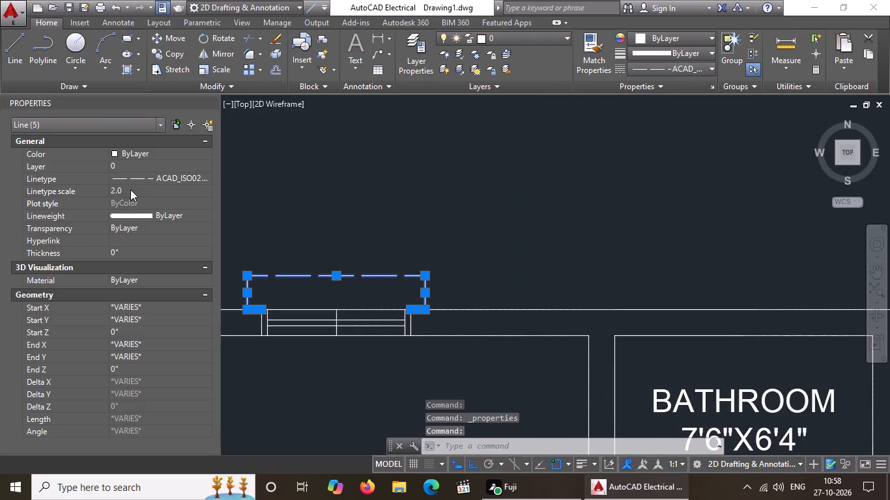
pyautogui.click(208, 102)
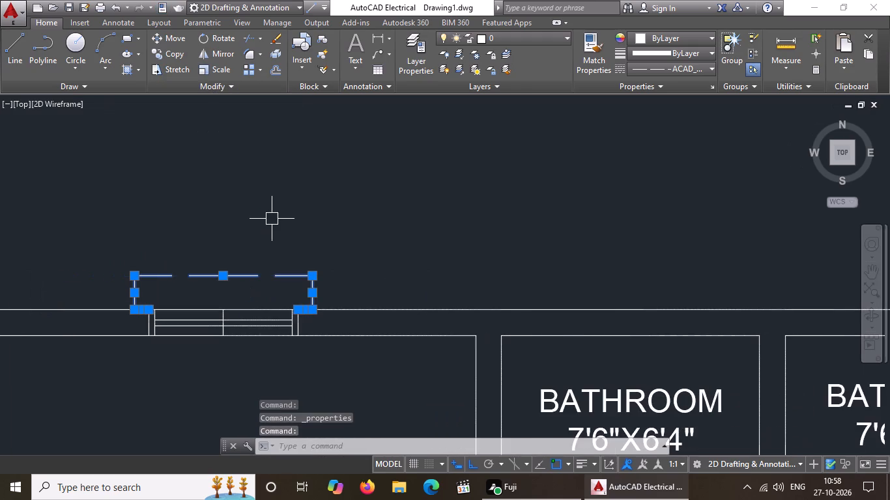
pyautogui.scroll(-3, 272, 219)
pyautogui.press('Escape')
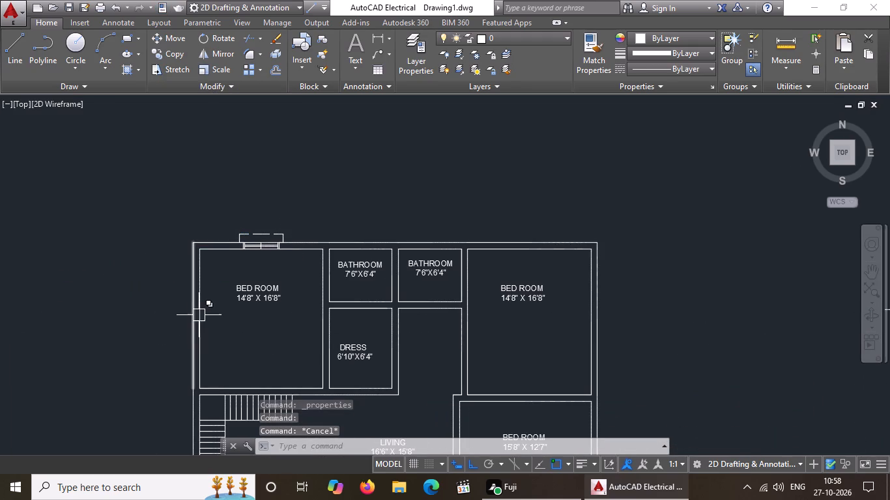
# Draw a 9" line across the upper-left bedroom's left wall, starting from the midpoint of its inner face.
pyautogui.press('l')
pyautogui.press('Return')
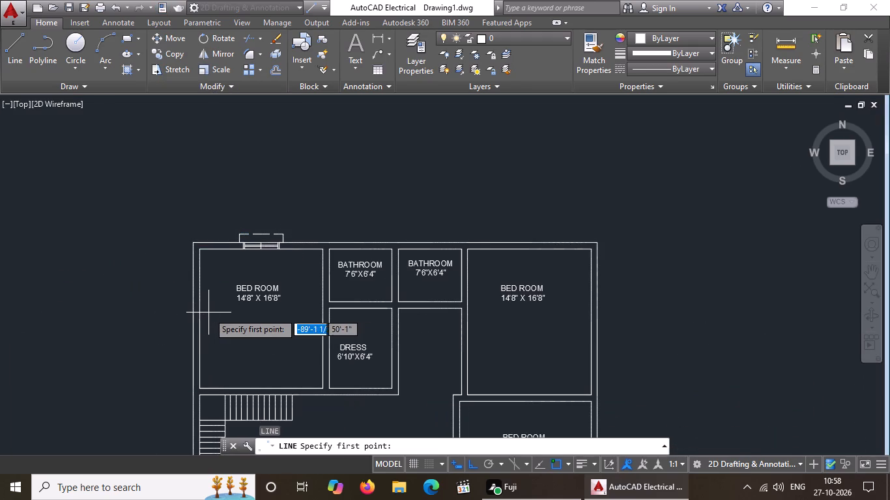
pyautogui.scroll(1, 208, 312)
pyautogui.click(193, 329)
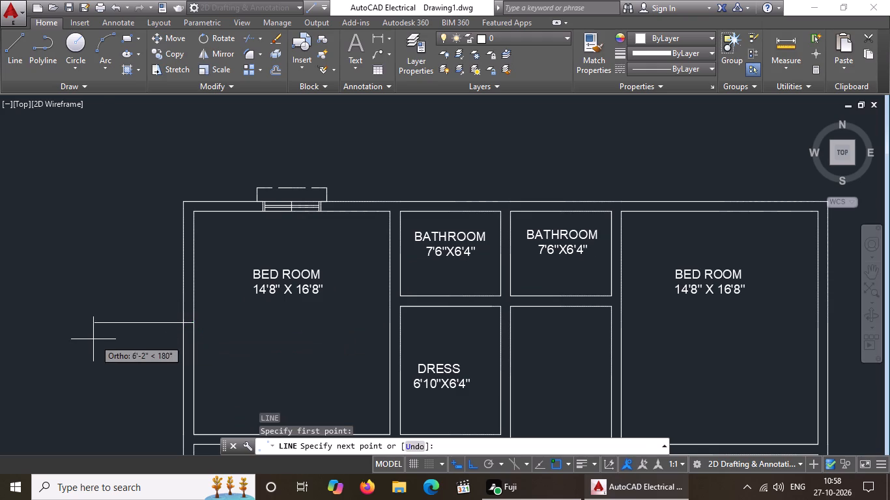
pyautogui.write('9"')
pyautogui.press('Return')
pyautogui.press('Return')
pyautogui.press('Escape')
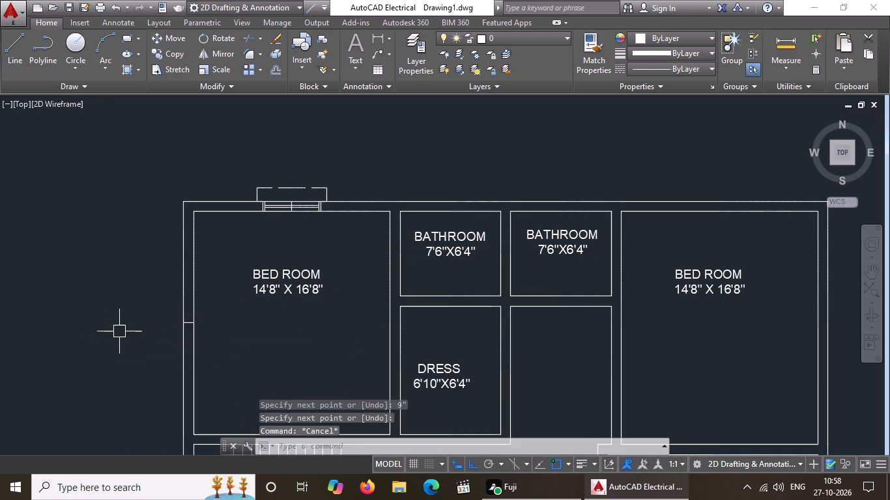
# Offset the short line across the left wall by 2' both upward and downward to mark the window's ends.
pyautogui.press('o')
pyautogui.press('Return')
pyautogui.write("2'")
pyautogui.press('Return')
pyautogui.scroll(3, 219, 331)
pyautogui.moveTo(94, 304); pyautogui.dragTo(101, 262)
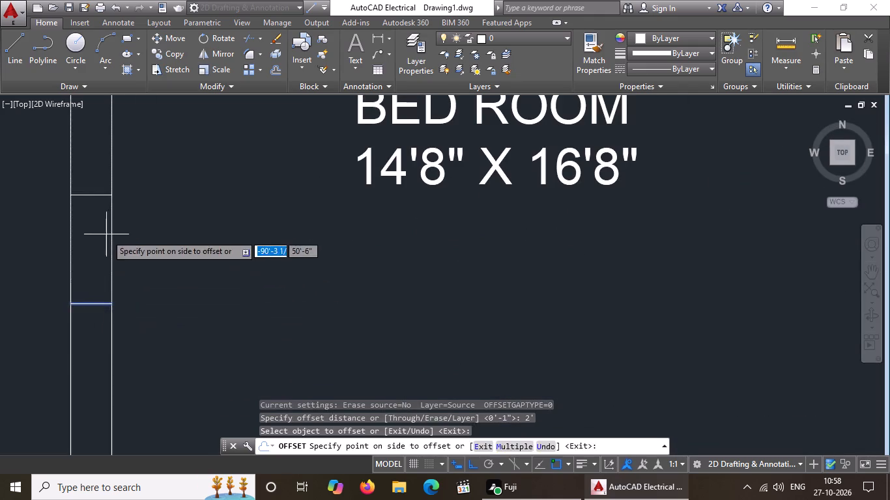
pyautogui.click(107, 233)
pyautogui.click(97, 305)
pyautogui.click(84, 374)
pyautogui.scroll(-4, 208, 298)
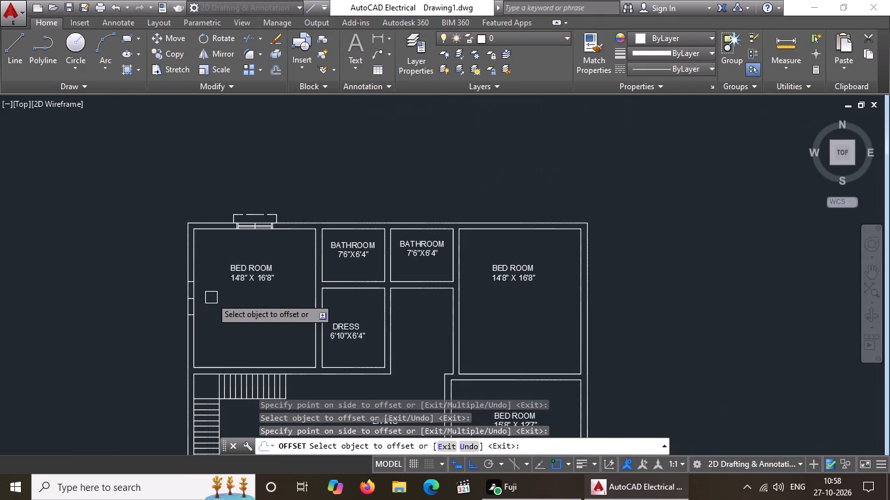
pyautogui.press('Escape')
# Draw a vertical line down the middle of the left wall between the midpoints of the window's two end lines.
pyautogui.press('l')
pyautogui.press('Return')
pyautogui.scroll(2, 190, 301)
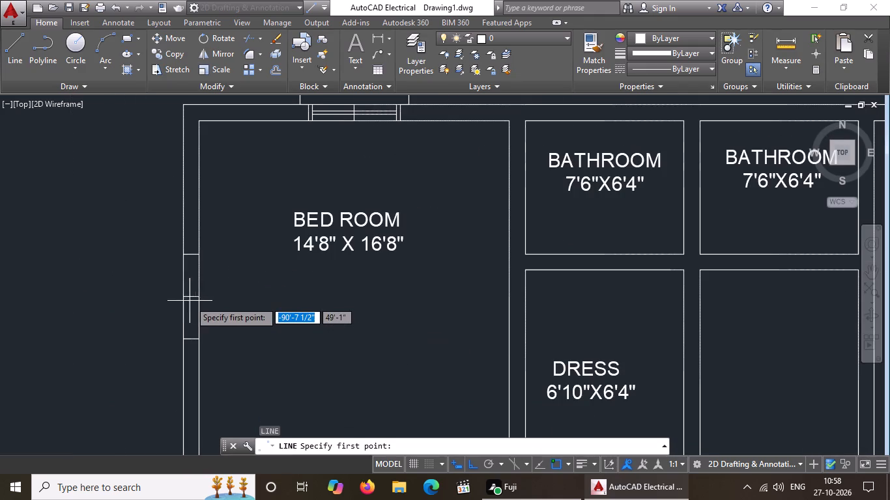
pyautogui.click(190, 255)
pyautogui.scroll(2, 178, 335)
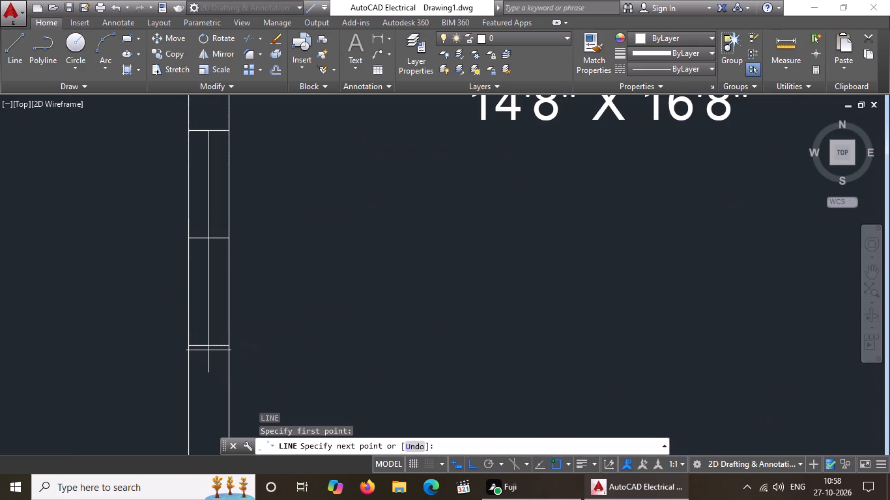
pyautogui.moveTo(208, 346); pyautogui.dragTo(207, 354)
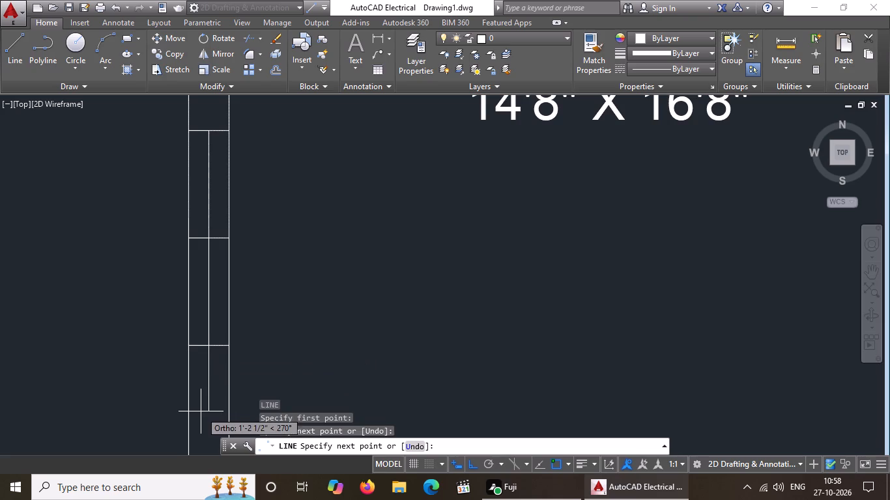
pyautogui.press('Escape')
# Offset the left-wall window's vertical centre line by 1" to each side.
pyautogui.press('o')
pyautogui.press('Return')
pyautogui.press('1')
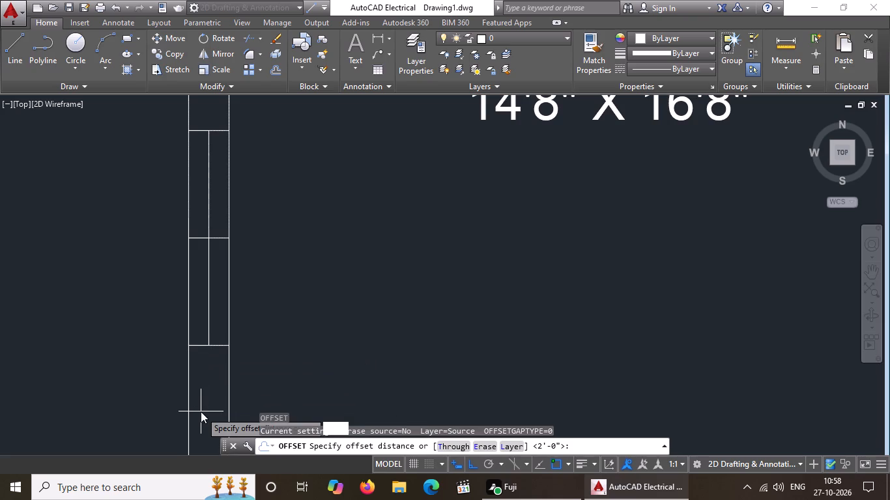
pyautogui.hotkey('shift', '"')
pyautogui.press('Return')
pyautogui.click(207, 306)
pyautogui.click(181, 325)
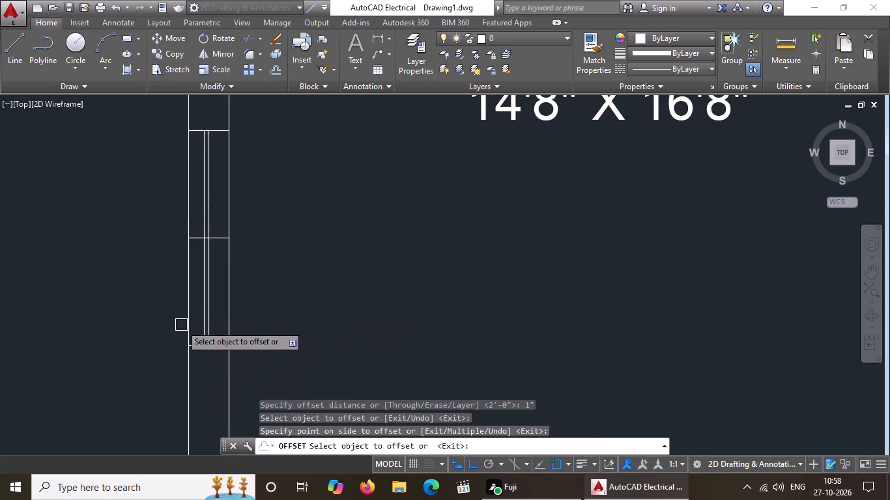
pyautogui.moveTo(210, 312); pyautogui.dragTo(227, 307)
pyautogui.click(237, 305)
pyautogui.press('Escape')
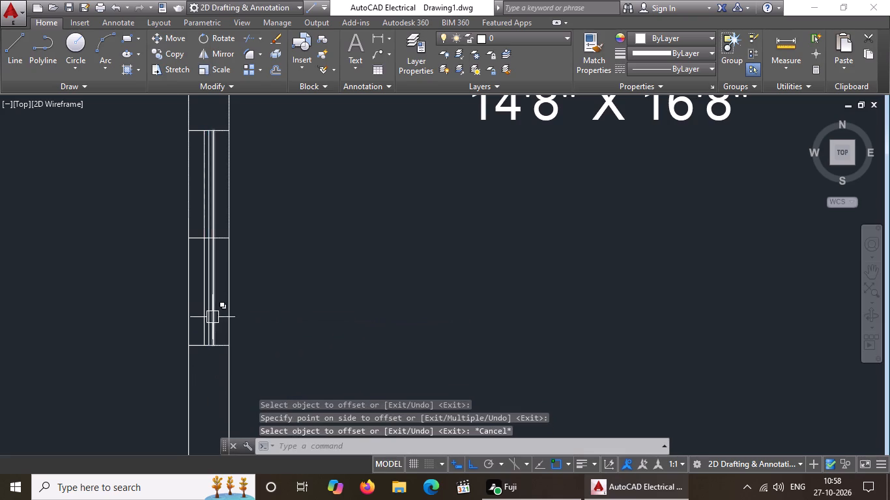
# Delete the vertical centre line between the left-wall window's two glass lines.
pyautogui.scroll(2, 212, 317)
pyautogui.click(192, 325)
pyautogui.press('Escape')
pyautogui.click(199, 324)
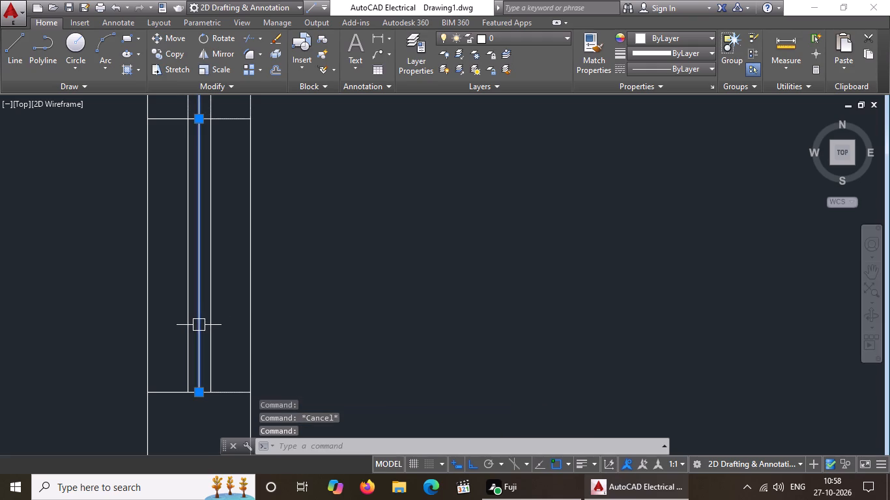
pyautogui.press('Delete')
pyautogui.scroll(-5, 199, 325)
pyautogui.press('Escape')
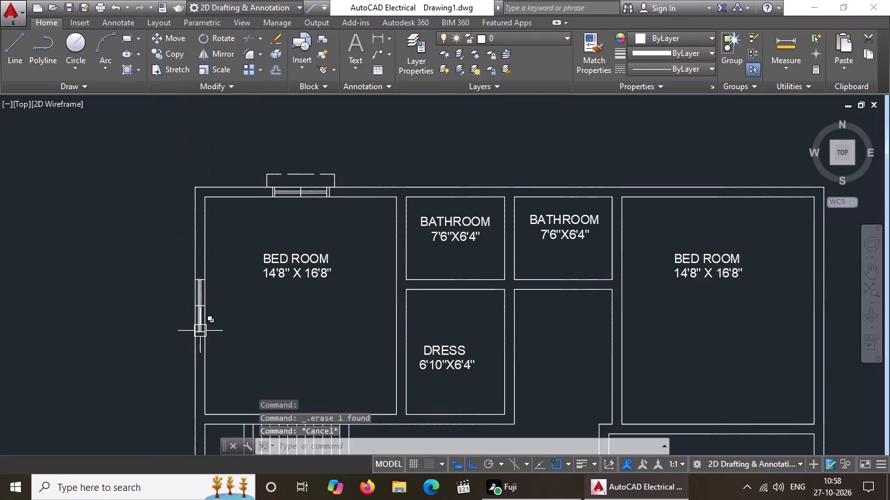
# Offset the left-wall window's bottom and top end lines outward by 2" to form the frame.
pyautogui.press('o')
pyautogui.press('Return')
pyautogui.press('2')
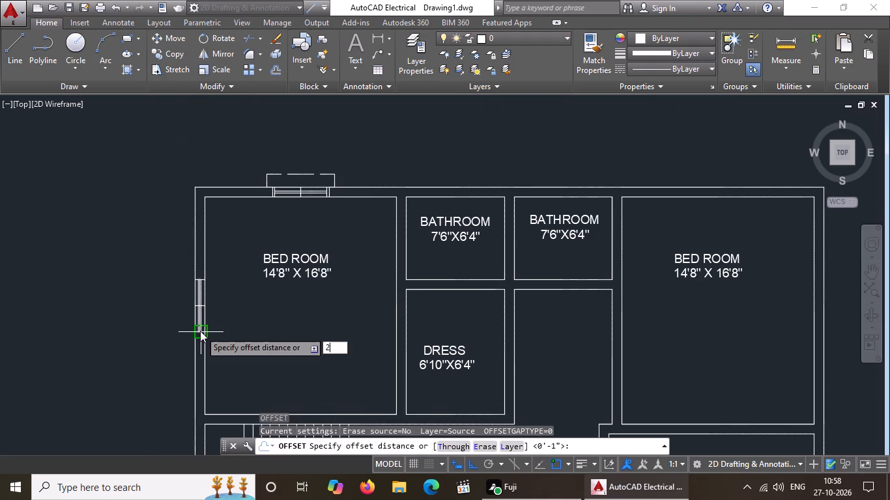
pyautogui.hotkey('shift', '"')
pyautogui.press('Return')
pyautogui.scroll(3, 190, 337)
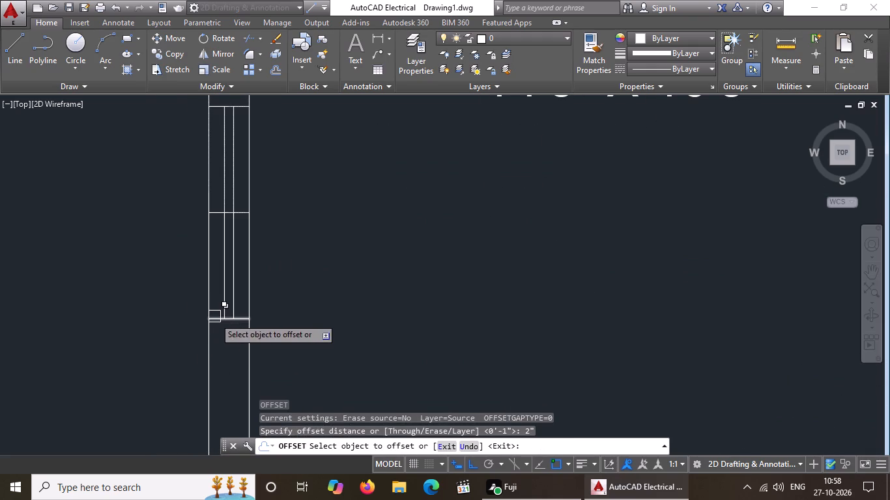
pyautogui.click(215, 318)
pyautogui.click(224, 359)
pyautogui.scroll(-3, 226, 357)
pyautogui.scroll(6, 242, 290)
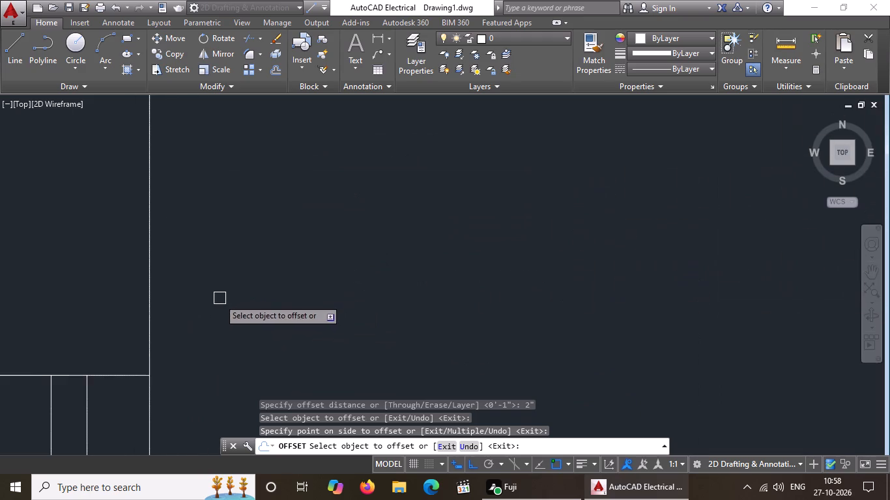
pyautogui.moveTo(25, 376); pyautogui.dragTo(27, 368)
pyautogui.click(55, 319)
pyautogui.scroll(-4, 106, 296)
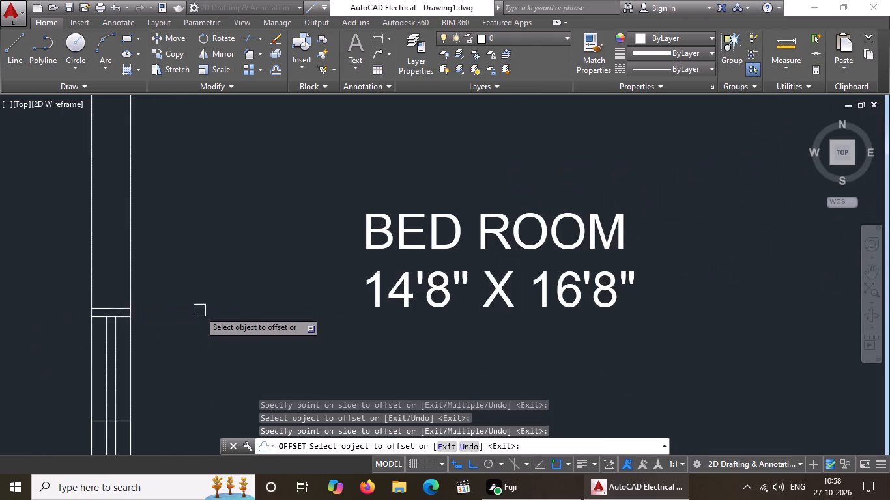
pyautogui.scroll(-3, 200, 311)
pyautogui.press('Escape')
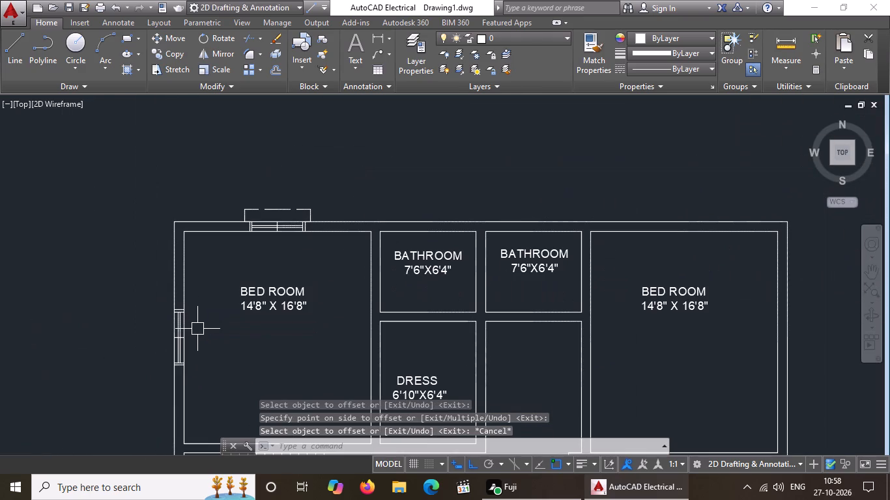
# From the left-wall window's lower outer corner, draw lines 5" down along the wall and 1' outward to the left.
pyautogui.press('l')
pyautogui.press('Return')
pyautogui.scroll(4, 183, 377)
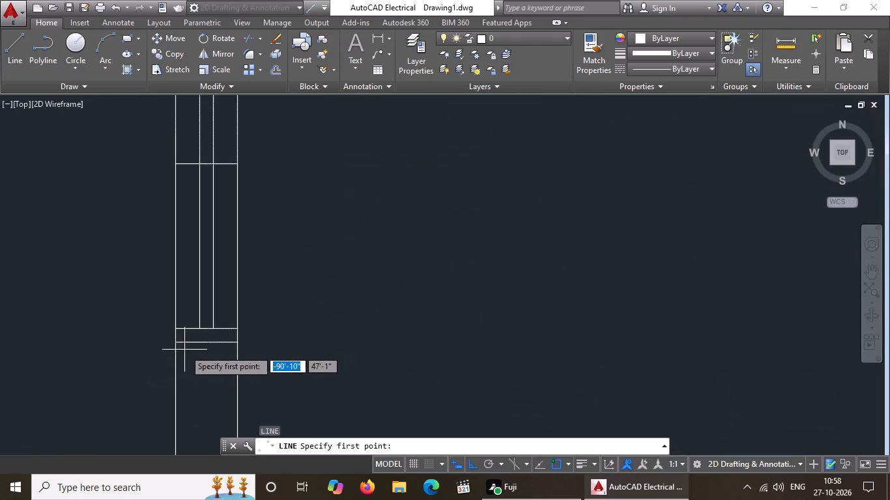
pyautogui.click(178, 342)
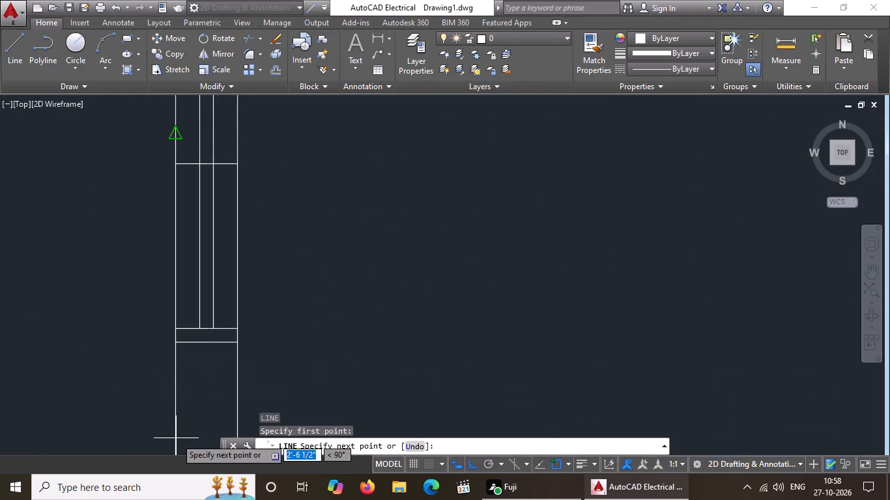
pyautogui.write('5"')
pyautogui.press('Return')
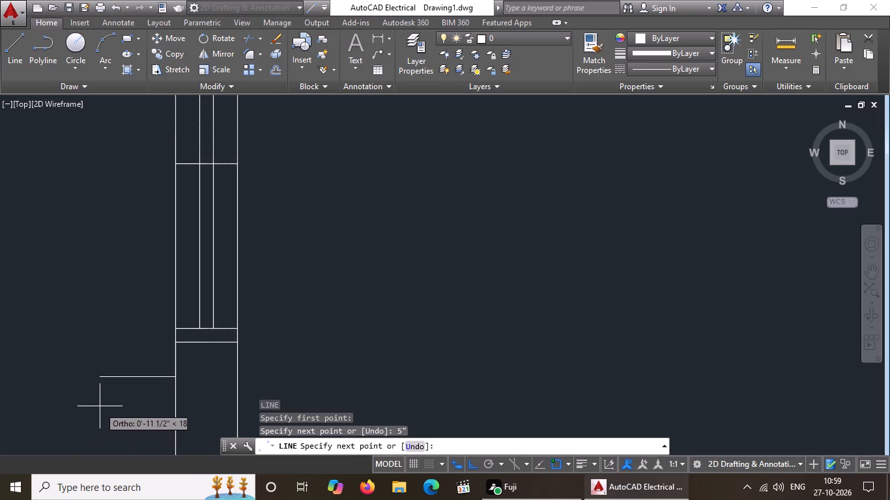
pyautogui.scroll(-3, 100, 406)
pyautogui.write("1'")
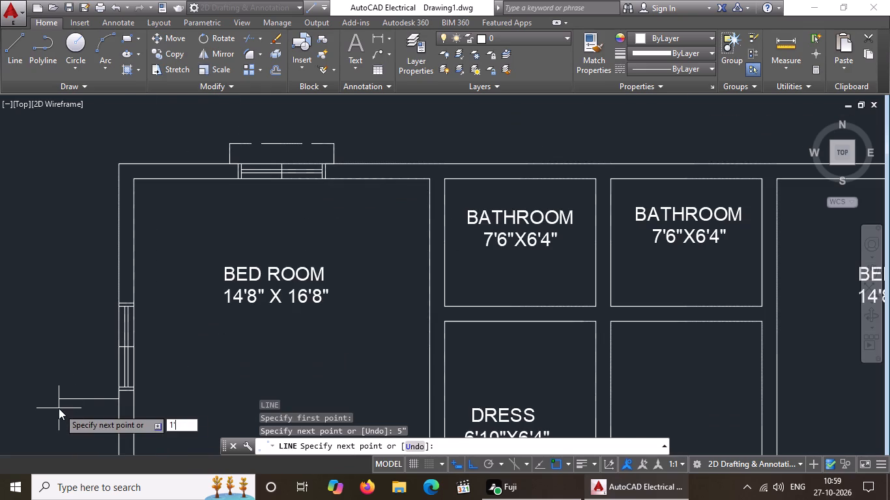
pyautogui.press('Return')
pyautogui.press('Return')
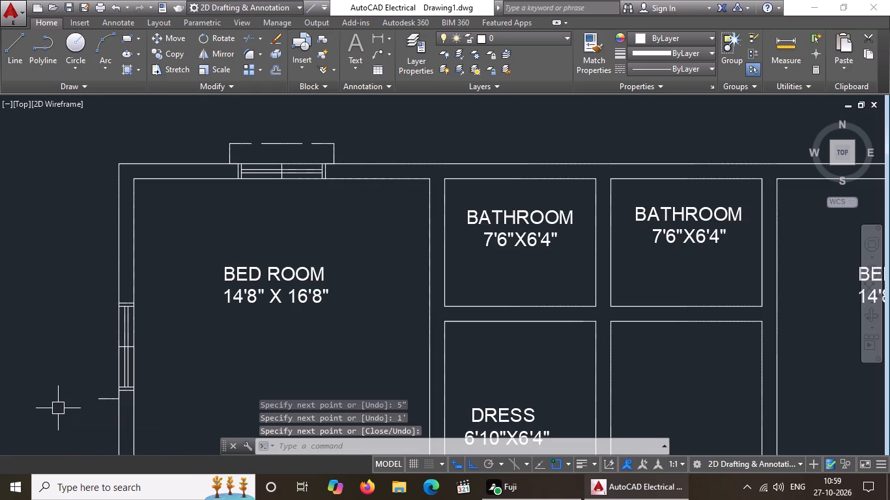
# From the left-wall window's upper outer corner, draw 5" up, 1' left, and down to the end of the lower projection line.
pyautogui.press('l')
pyautogui.press('Return')
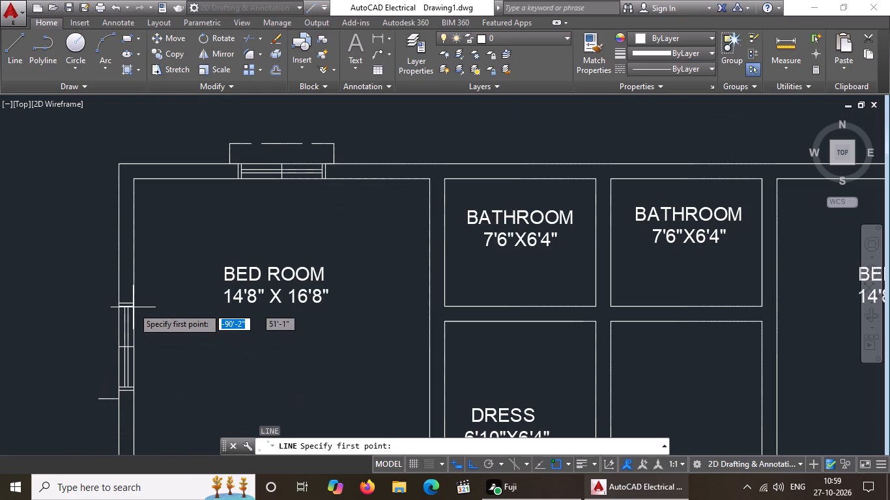
pyautogui.scroll(2, 126, 296)
pyautogui.moveTo(106, 317); pyautogui.dragTo(108, 305)
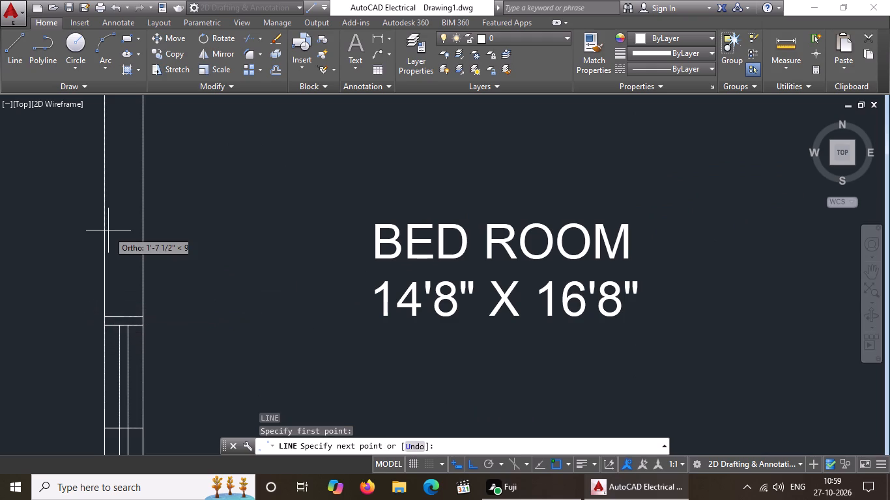
pyautogui.write('5"')
pyautogui.press('Return')
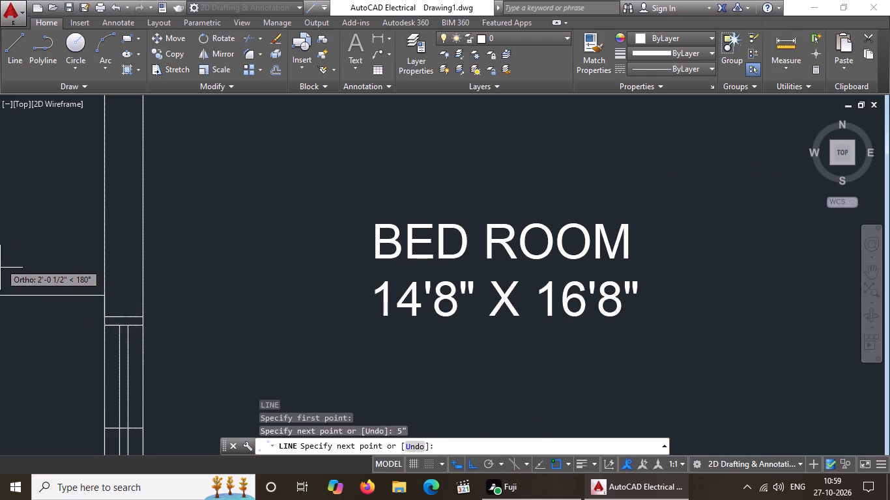
pyautogui.scroll(-2, 42, 271)
pyautogui.press('1')
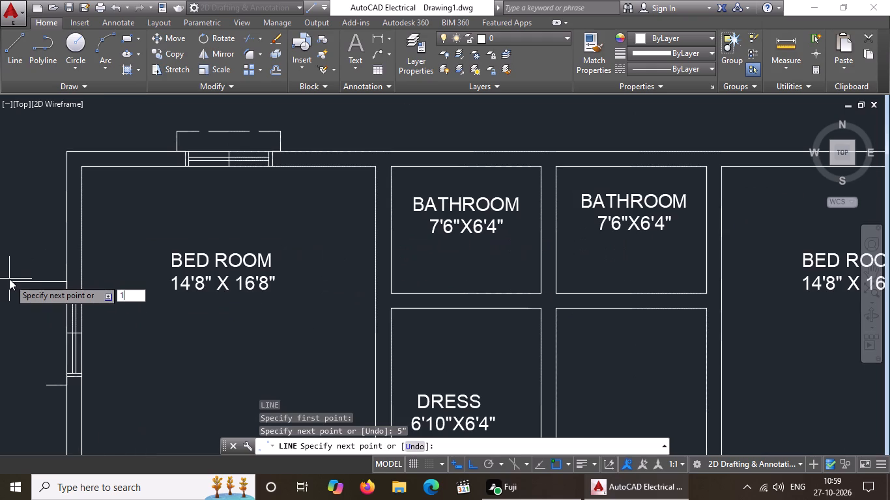
pyautogui.press("'")
pyautogui.press('Return')
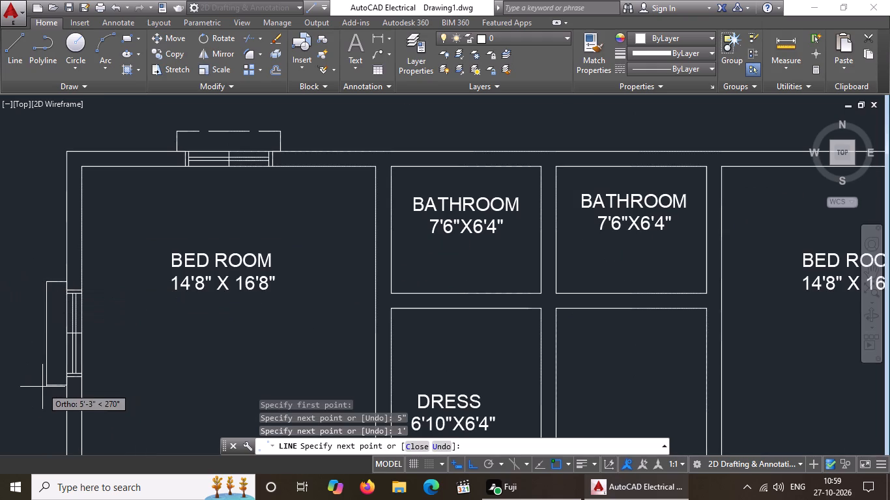
pyautogui.click(46, 385)
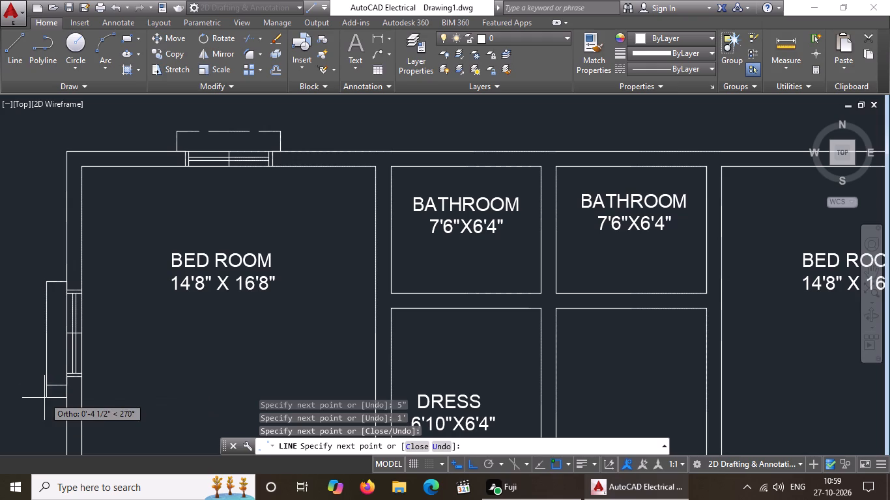
pyautogui.press('Escape')
# Apply the ACAD_ISO02W100 dashed linetype to the five projection lines outside the left-wall window.
pyautogui.moveTo(50, 392); pyautogui.dragTo(101, 370, button='middle')
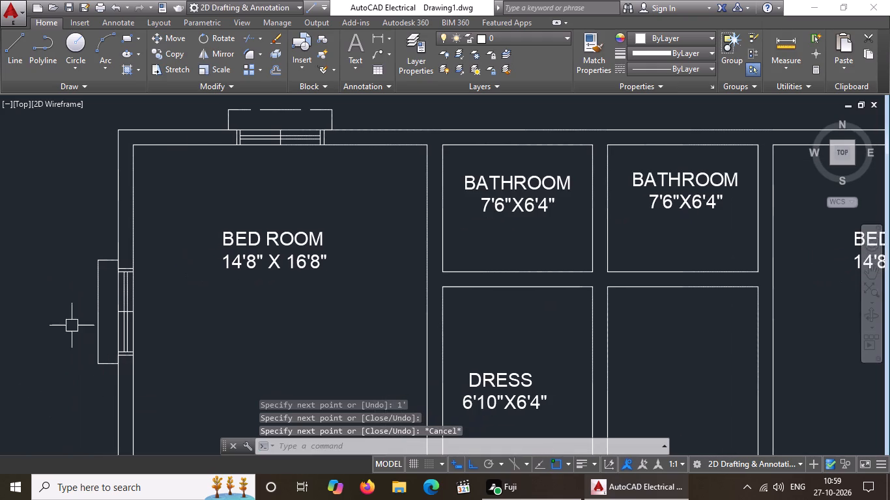
pyautogui.click(58, 234)
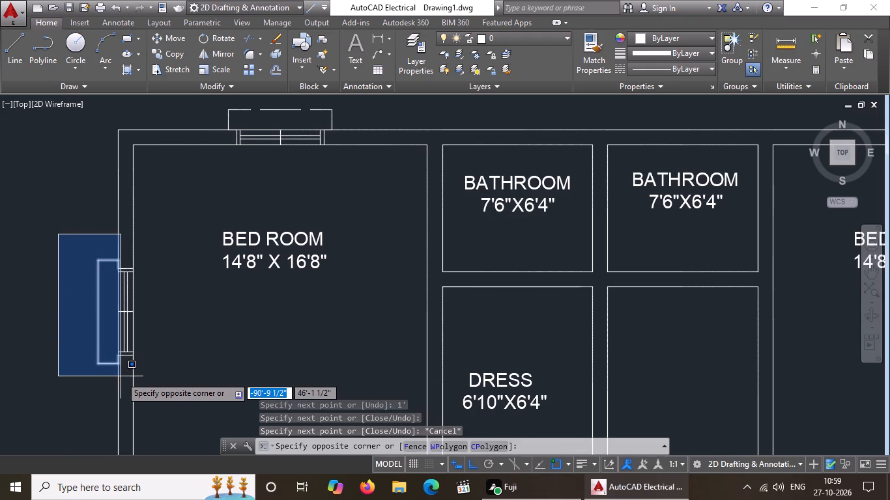
pyautogui.click(121, 372)
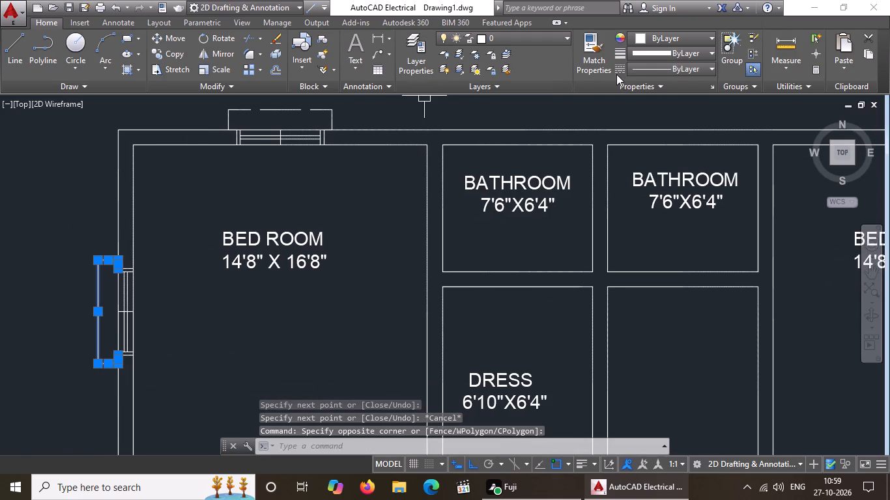
pyautogui.click(646, 61)
pyautogui.click(680, 72)
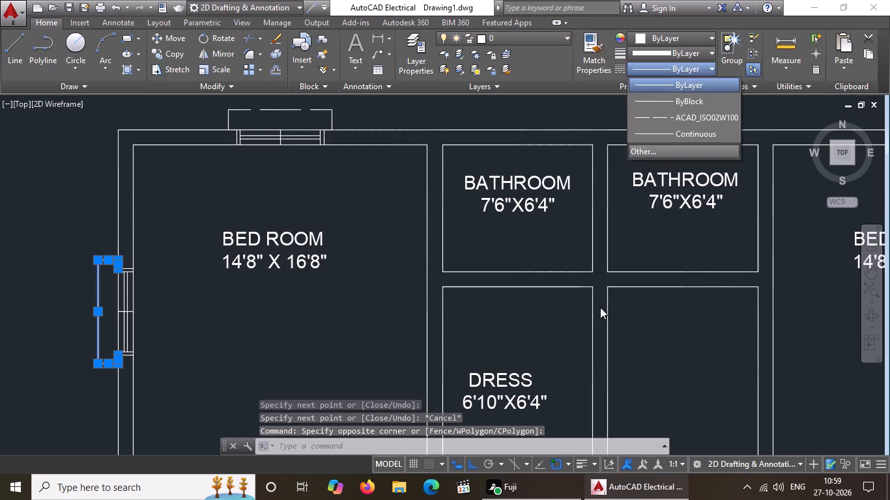
pyautogui.click(680, 119)
# Set the linetype scale of the five dashed projection lines outside the left-wall window to 2.
pyautogui.rightClick(175, 310)
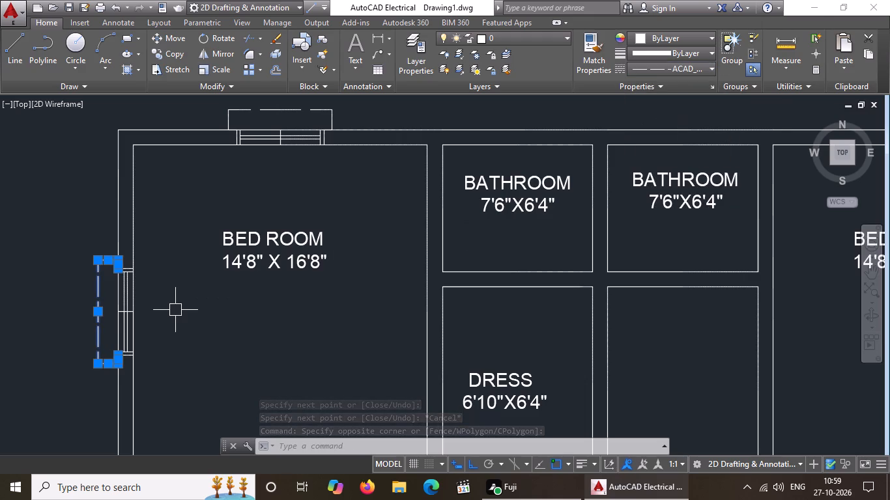
pyautogui.click(218, 281)
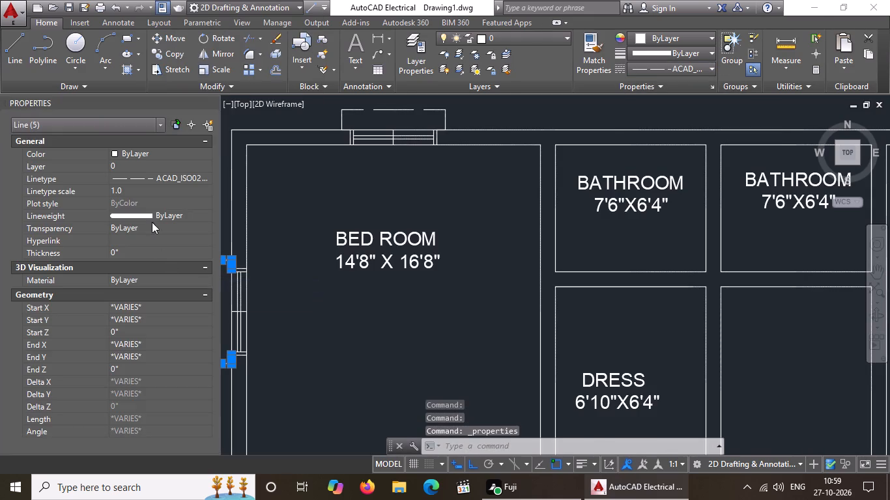
pyautogui.click(140, 192)
pyautogui.press('BackSpace')
pyautogui.press('BackSpace')
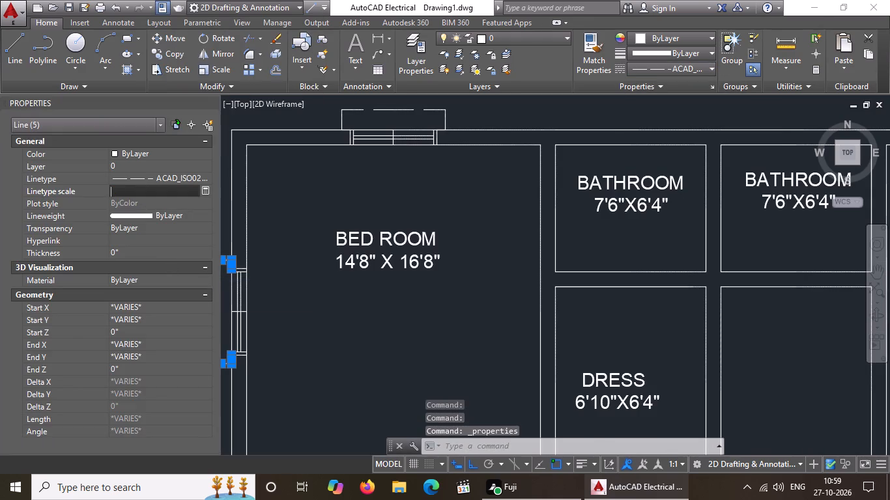
pyautogui.press('2')
pyautogui.press('Return')
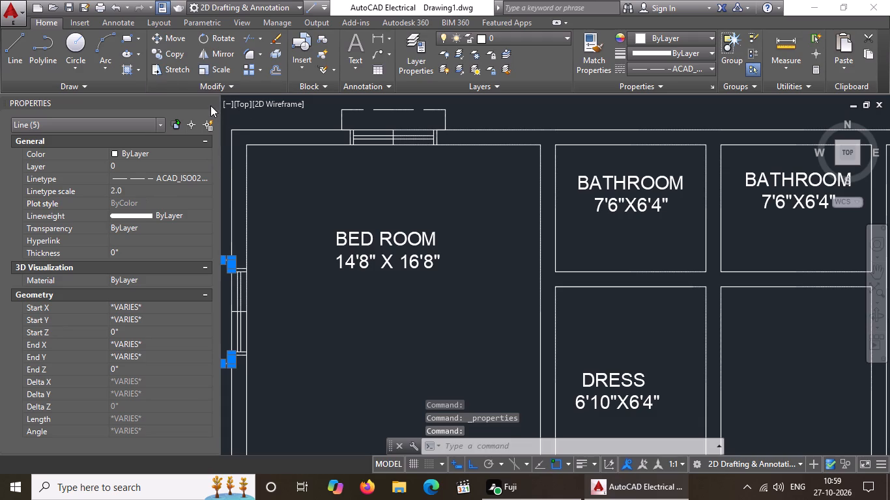
pyautogui.click(210, 105)
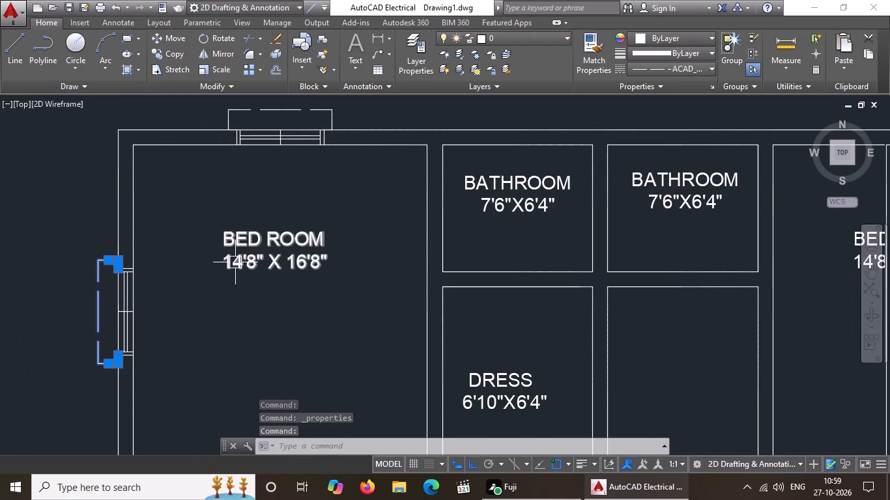
pyautogui.press('Escape')
# Draw a 9" line up across the outer wall from the midpoint of the left bathroom's top edge.
pyautogui.moveTo(305, 232); pyautogui.dragTo(272, 239, button='middle')
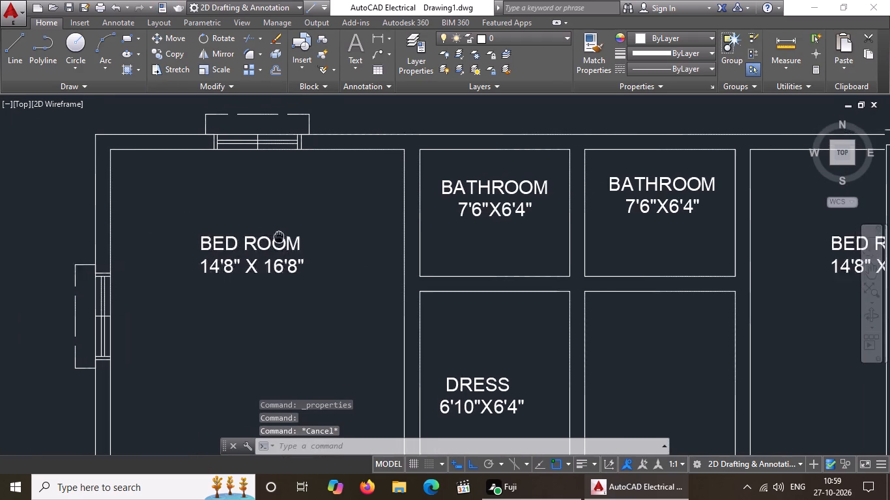
pyautogui.moveTo(272, 239); pyautogui.dragTo(217, 249, button='middle')
pyautogui.press('Escape')
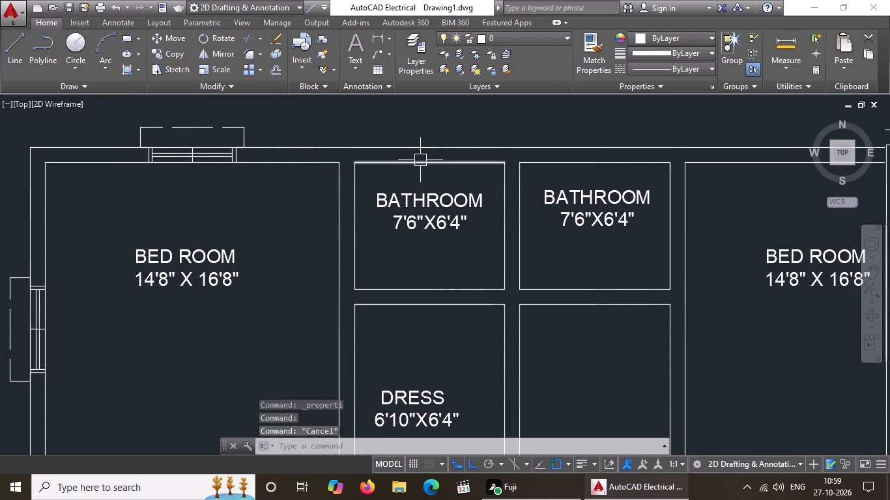
pyautogui.press('l')
pyautogui.press('Return')
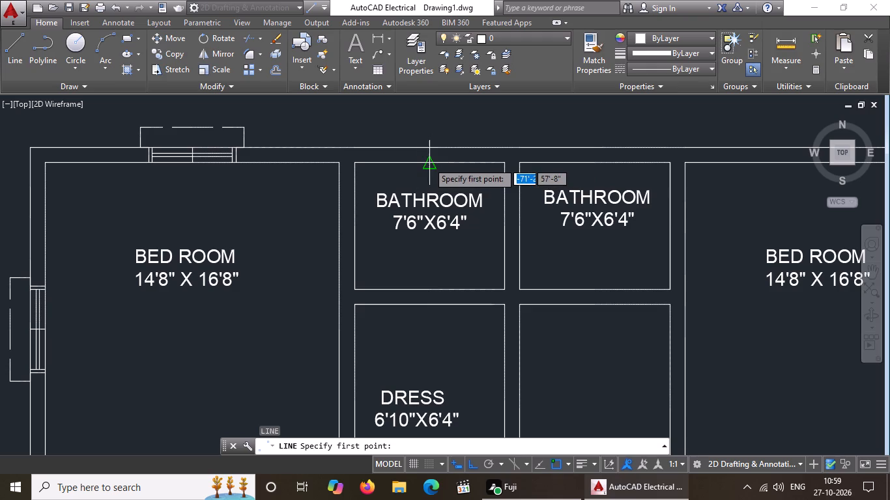
pyautogui.click(428, 162)
pyautogui.write('9"')
pyautogui.press('Return')
pyautogui.press('Return')
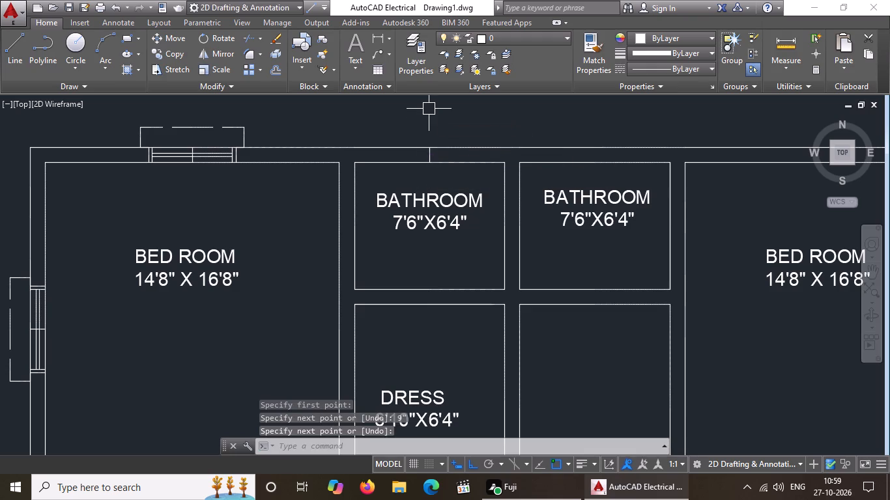
# Offset the 9" line above the left bathroom by 1' to both sides to form the window's ends.
pyautogui.press('o')
pyautogui.press('Return')
pyautogui.press('1')
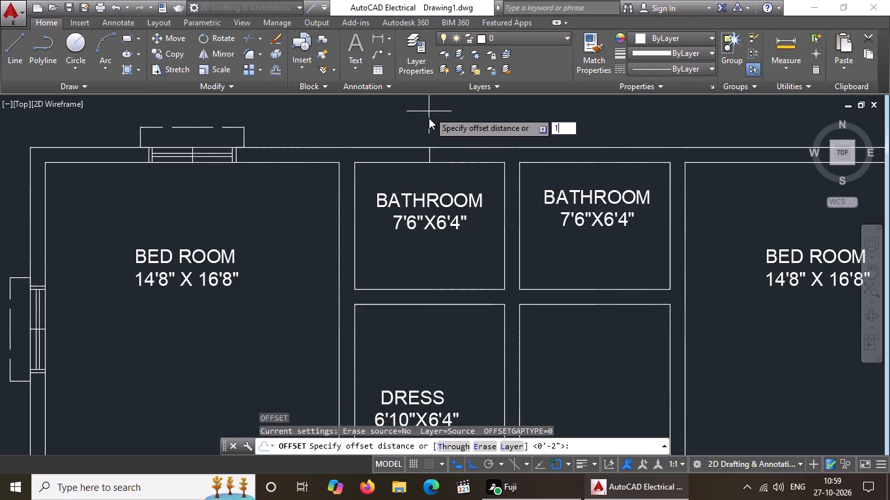
pyautogui.press("'")
pyautogui.press('Return')
pyautogui.scroll(2, 435, 161)
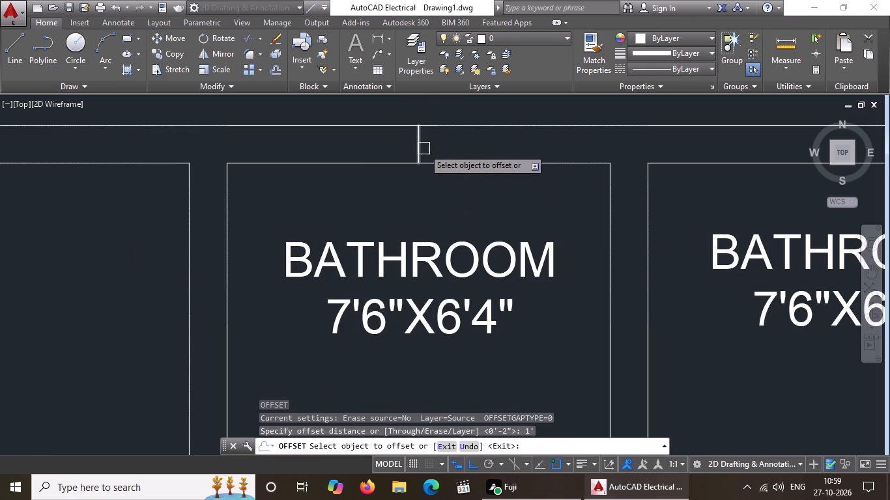
pyautogui.click(421, 146)
pyautogui.click(354, 169)
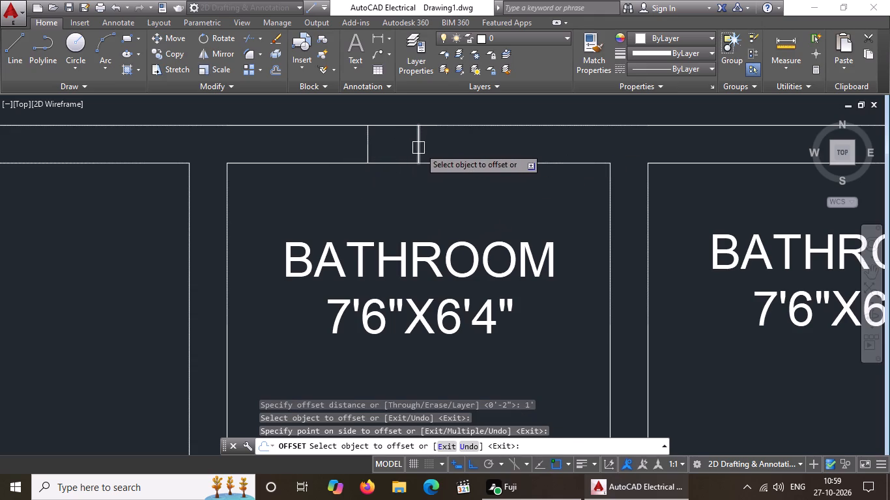
pyautogui.moveTo(420, 147); pyautogui.dragTo(468, 147)
pyautogui.click(511, 151)
pyautogui.scroll(-1, 511, 152)
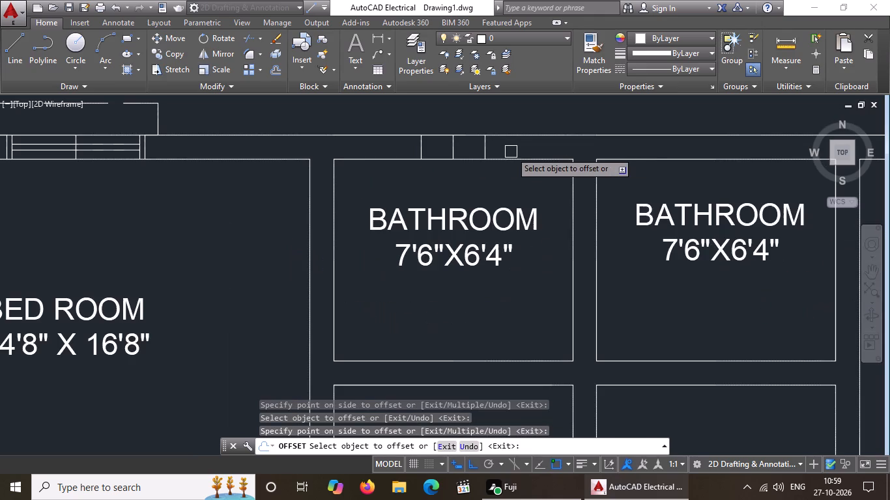
pyautogui.press('Escape')
# Draw a horizontal line joining the midpoints of the bathroom window's two end lines.
pyautogui.press('l')
pyautogui.press('Return')
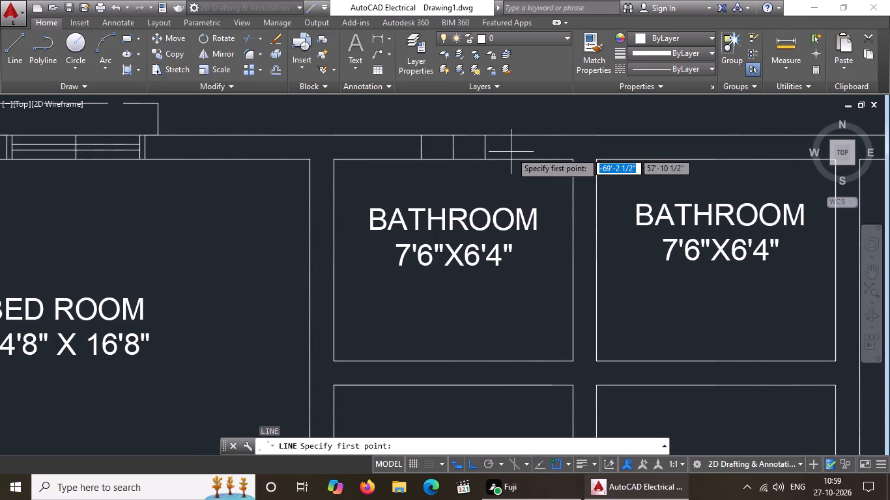
pyautogui.moveTo(510, 152); pyautogui.dragTo(492, 201, button='middle')
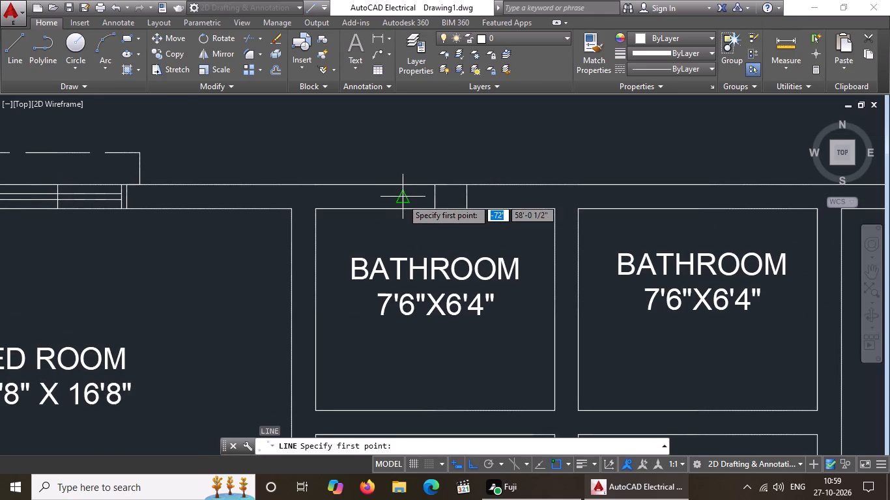
pyautogui.moveTo(403, 199); pyautogui.dragTo(448, 199)
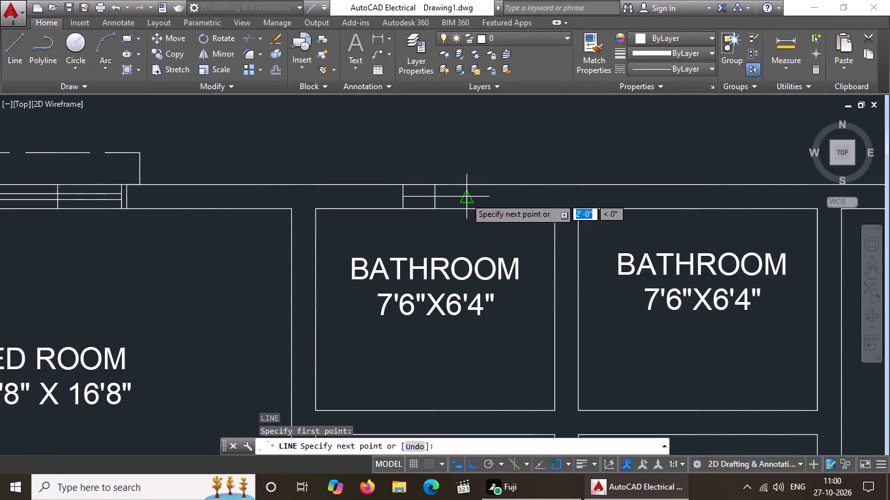
pyautogui.click(465, 197)
pyautogui.press('Return')
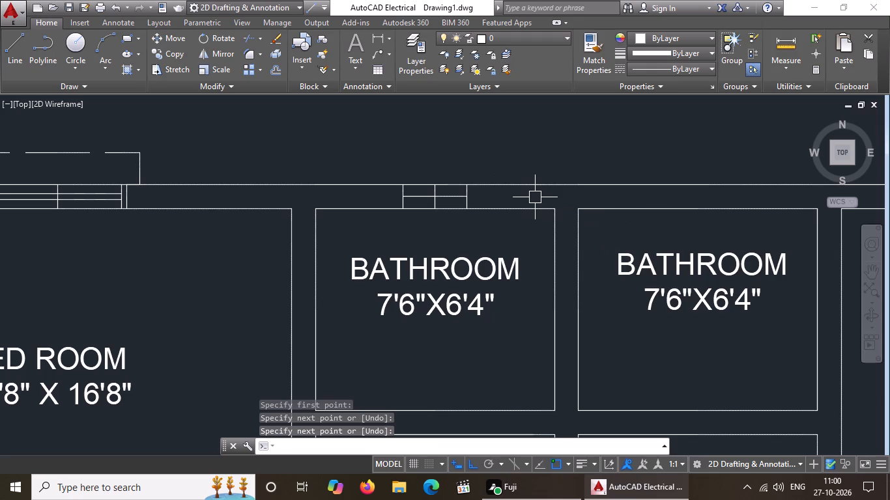
pyautogui.press('Escape')
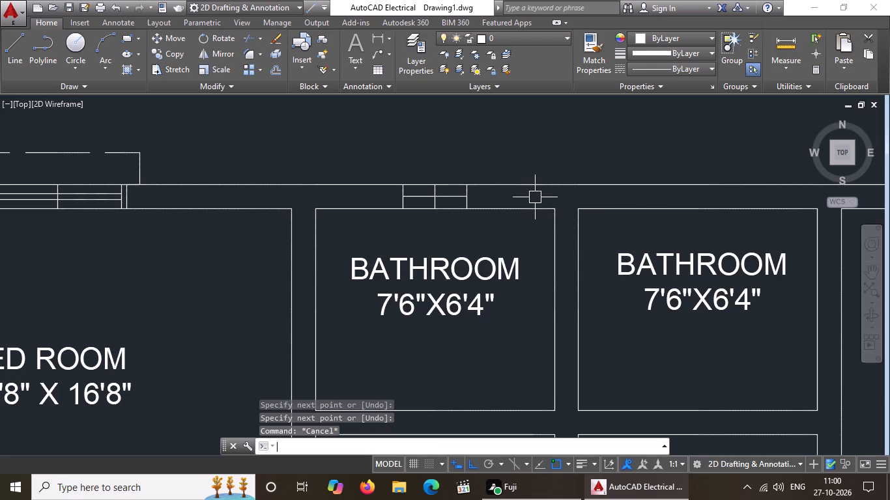
# Offset the bathroom window's horizontal centre line by 1" upward and 1" downward.
pyautogui.press('o')
pyautogui.press('Return')
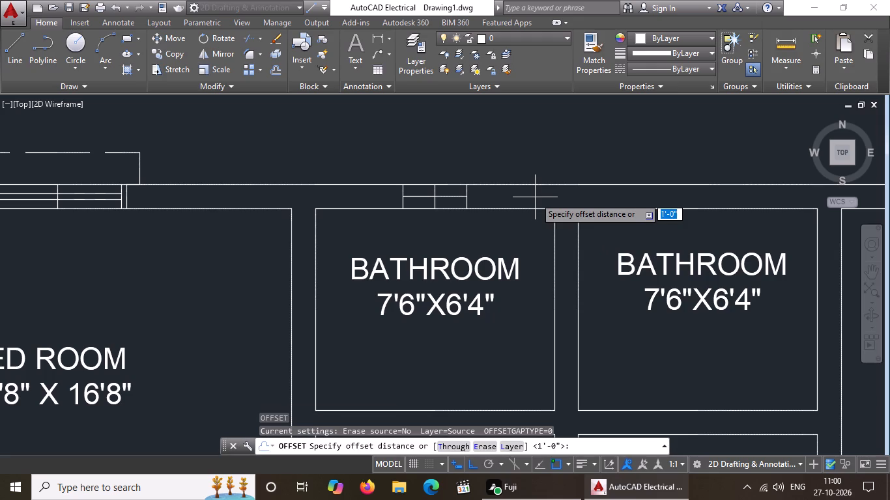
pyautogui.press('1')
pyautogui.hotkey('shift', '"')
pyautogui.press('Return')
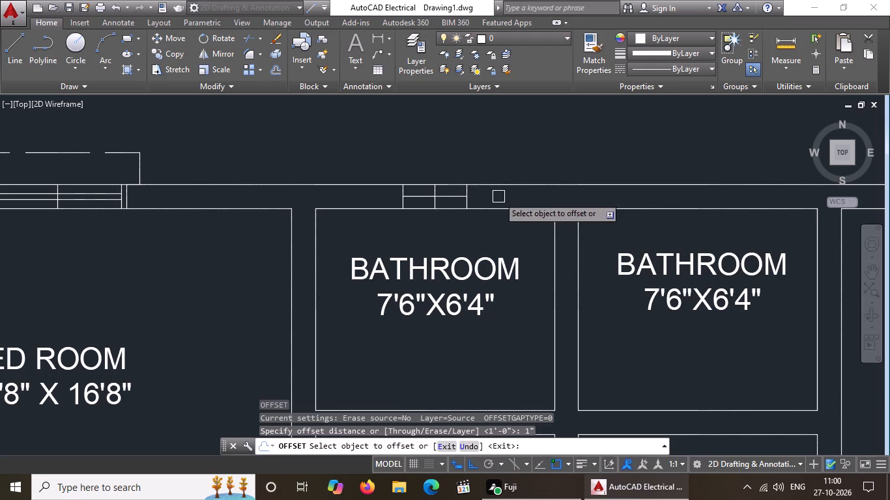
pyautogui.scroll(3, 416, 187)
pyautogui.moveTo(412, 222); pyautogui.dragTo(417, 206)
pyautogui.click(423, 189)
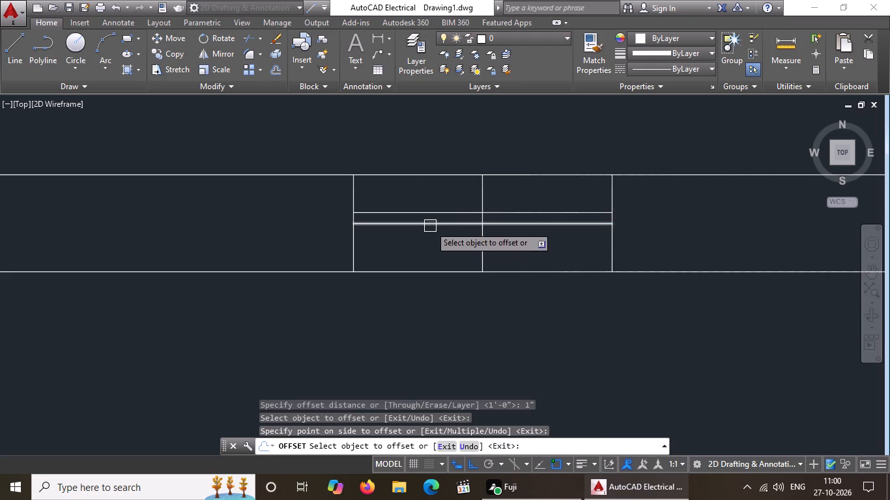
pyautogui.click(430, 226)
pyautogui.click(430, 255)
pyautogui.press('Escape')
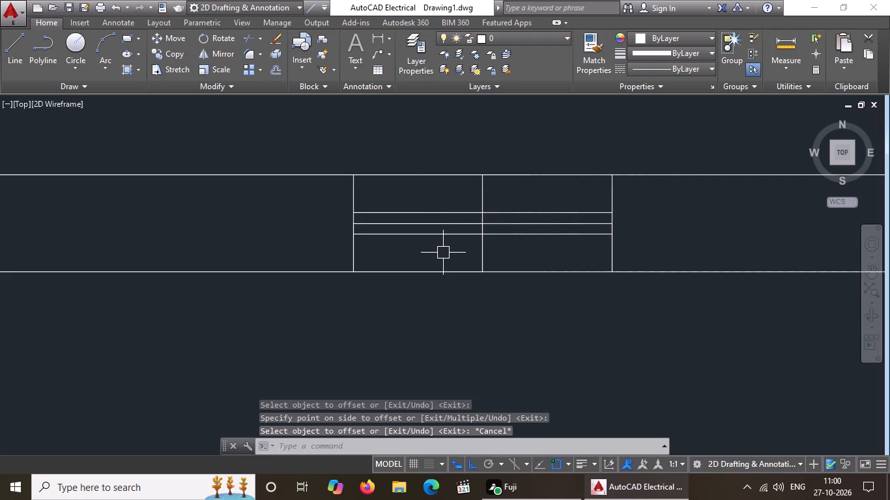
# Delete the bathroom window's original horizontal centre line between the two offset lines.
pyautogui.scroll(2, 482, 228)
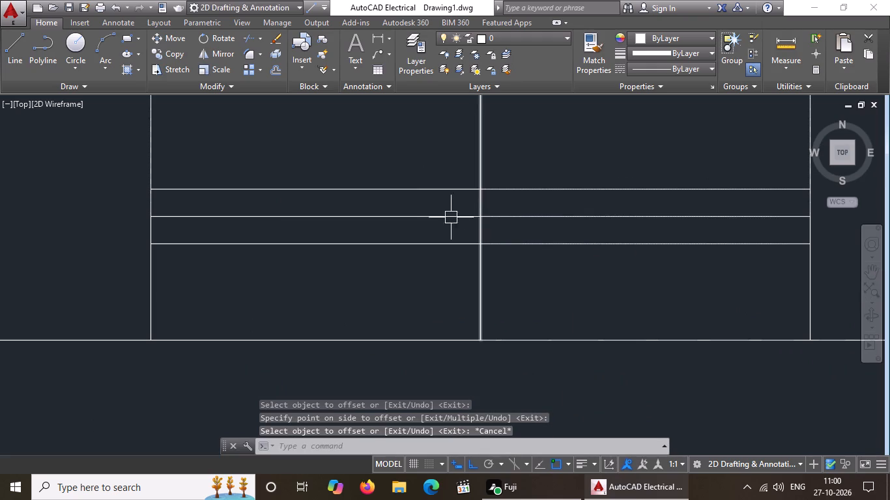
pyautogui.click(429, 210)
pyautogui.click(426, 219)
pyautogui.press('Delete')
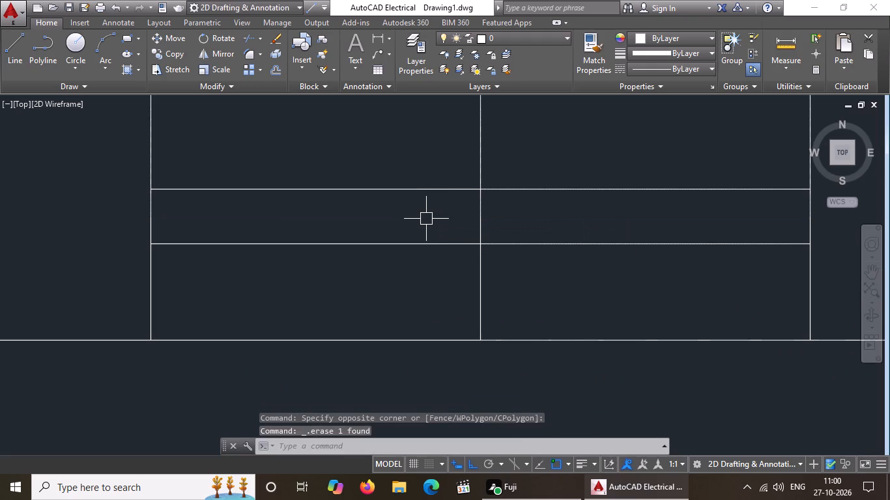
pyautogui.scroll(-4, 414, 225)
pyautogui.press('Escape')
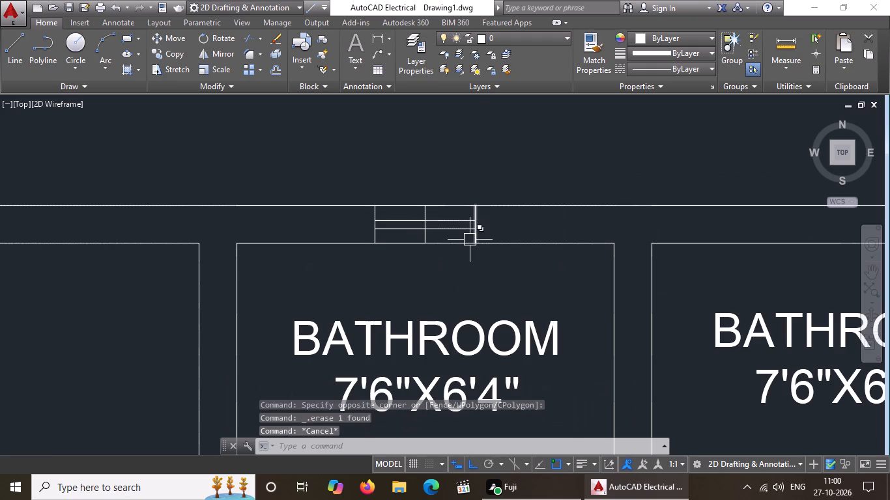
# Offset the bathroom window's right and left end lines outward by 2" to form the frame.
pyautogui.press('o')
pyautogui.press('Return')
pyautogui.press('2')
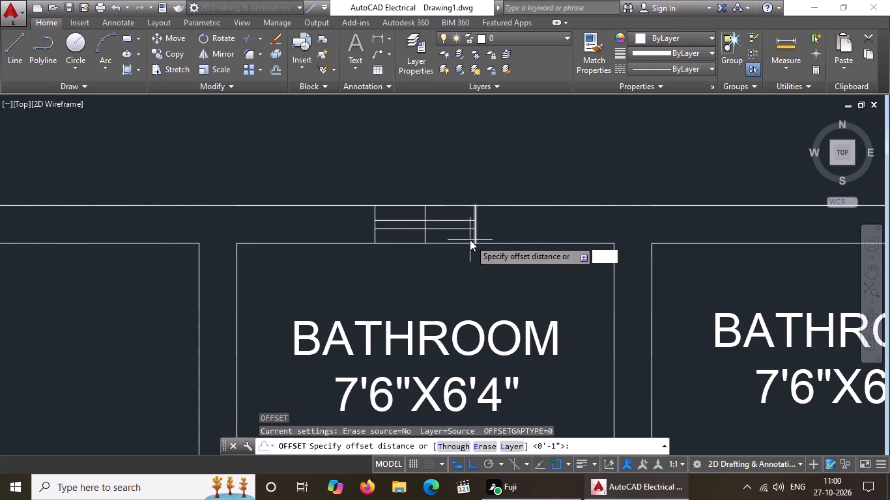
pyautogui.hotkey('shift', '"')
pyautogui.press('Return')
pyautogui.scroll(2, 486, 225)
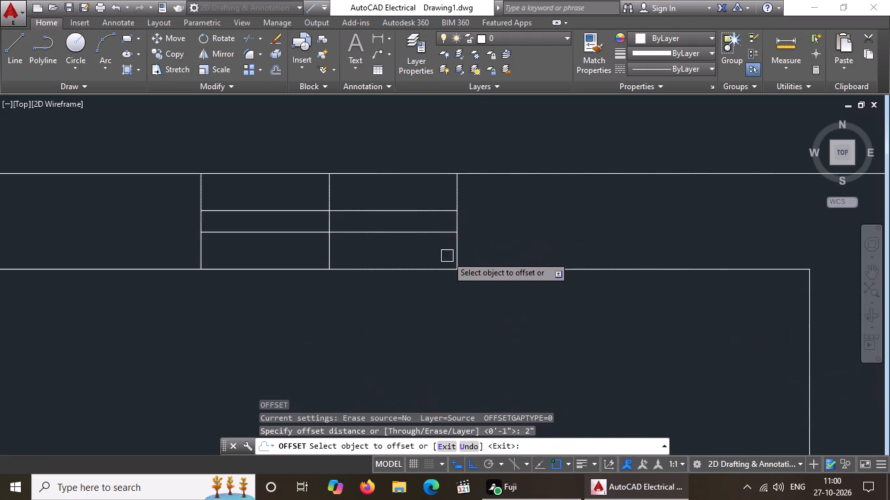
pyautogui.moveTo(453, 256); pyautogui.dragTo(467, 251)
pyautogui.moveTo(579, 227); pyautogui.dragTo(569, 235)
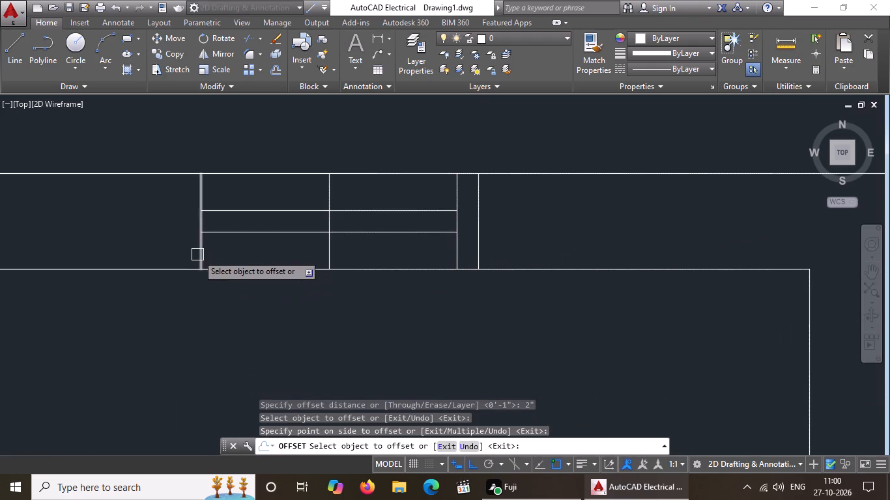
pyautogui.click(197, 255)
pyautogui.moveTo(37, 249); pyautogui.dragTo(53, 245)
pyautogui.scroll(-3, 362, 242)
pyautogui.press('Escape')
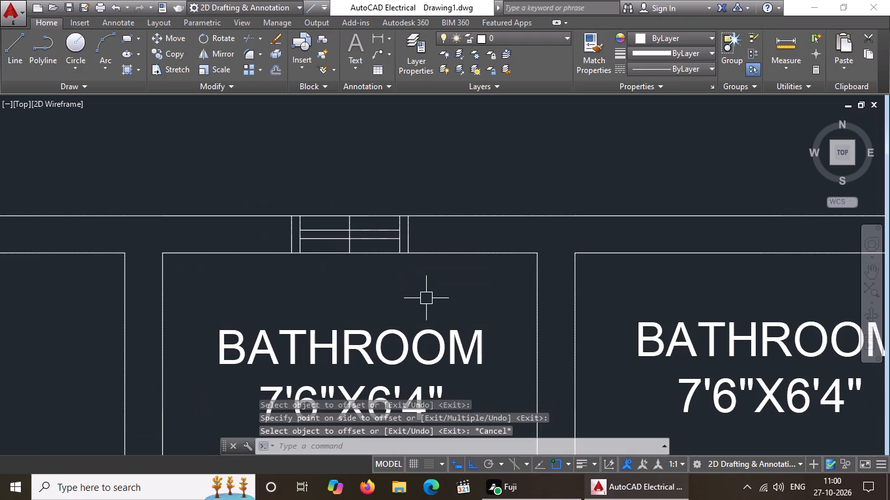
# From the bathroom window's upper-right outer corner, draw lines 5" right along the wall and 1' up.
pyautogui.press('l')
pyautogui.press('Return')
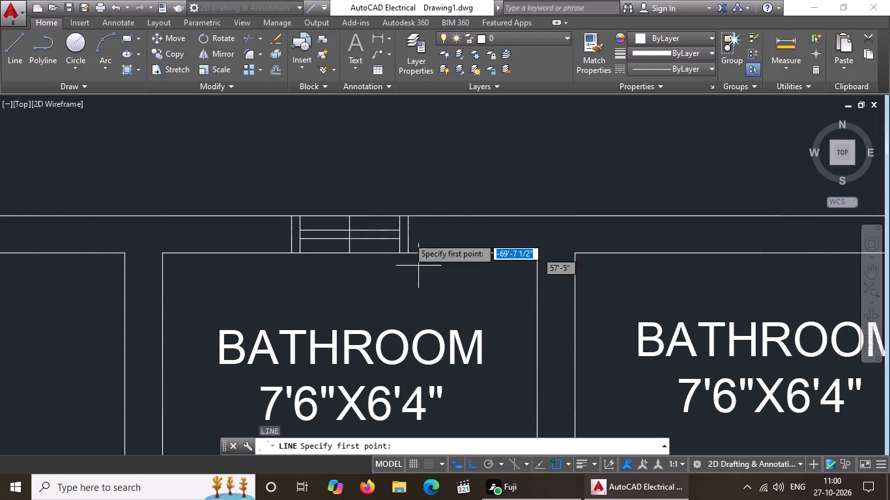
pyautogui.click(408, 215)
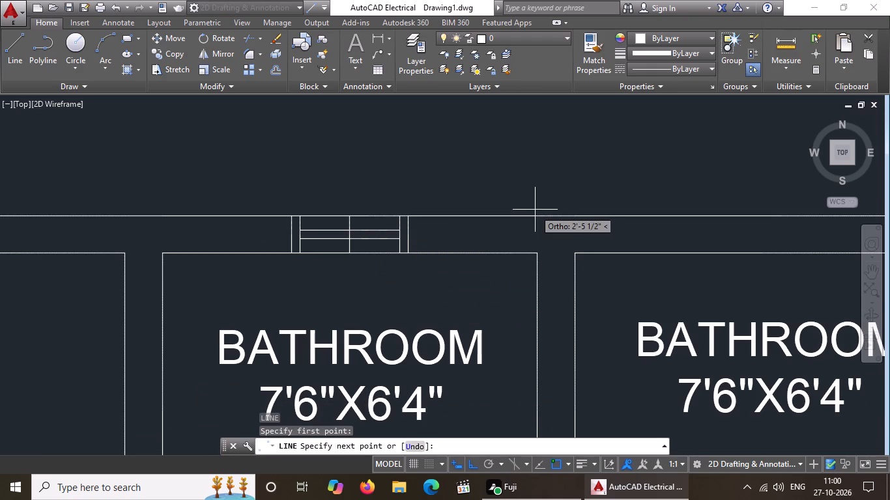
pyautogui.press('5')
pyautogui.hotkey('shift', '"')
pyautogui.press('Return')
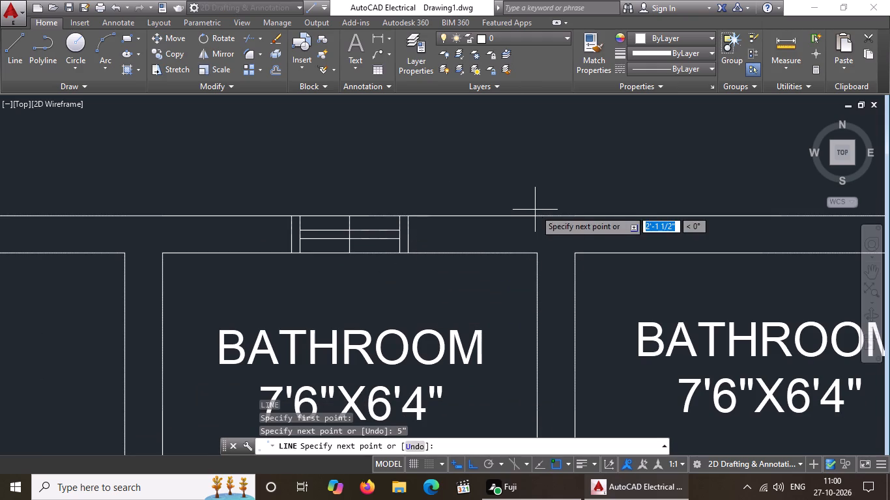
pyautogui.write("1'")
pyautogui.press('Return')
pyautogui.press('Return')
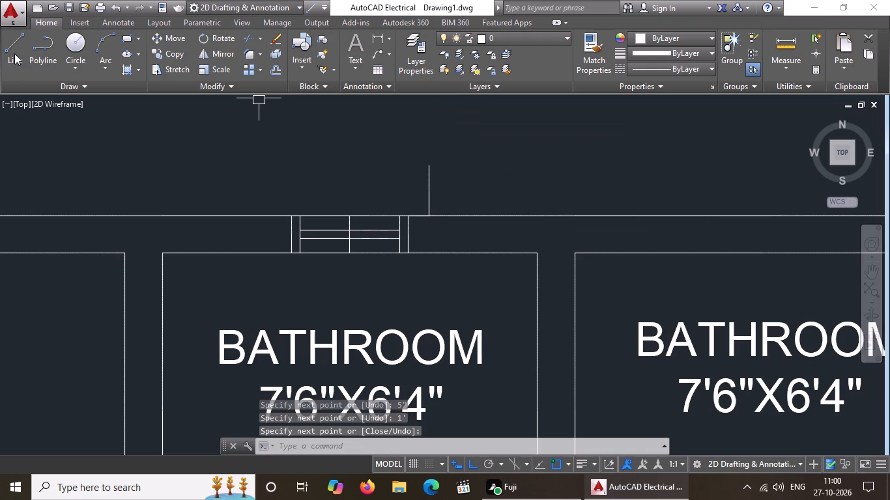
# From the left bathroom window's upper-left outer corner, draw lines 5" left, 1' up and across to the right projection line.
pyautogui.click(12, 51)
pyautogui.click(293, 218)
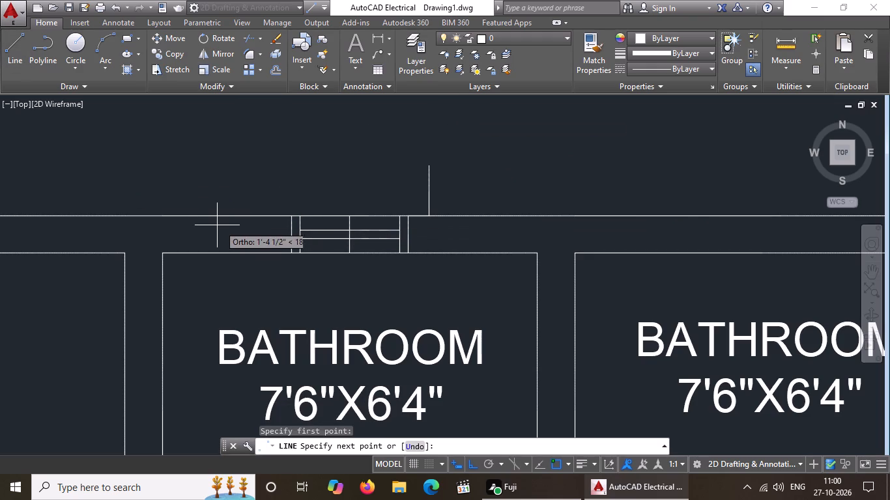
pyautogui.write('5"')
pyautogui.press('Return')
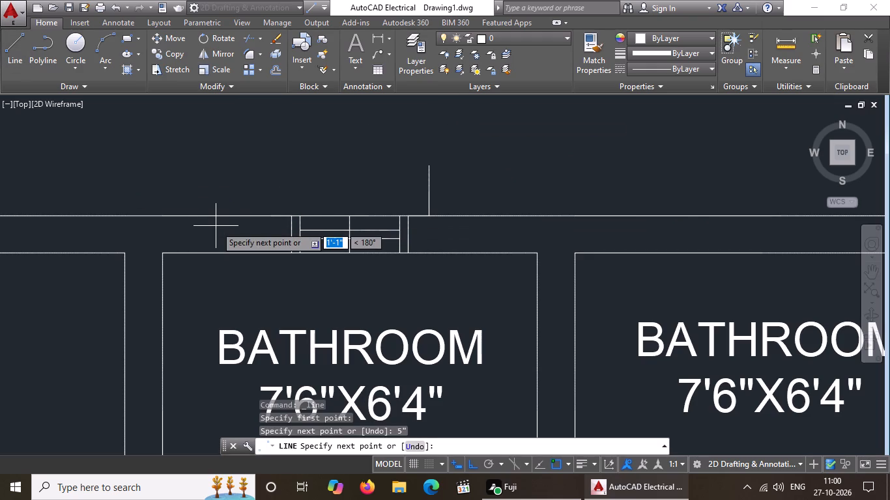
pyautogui.write("1'")
pyautogui.press('Return')
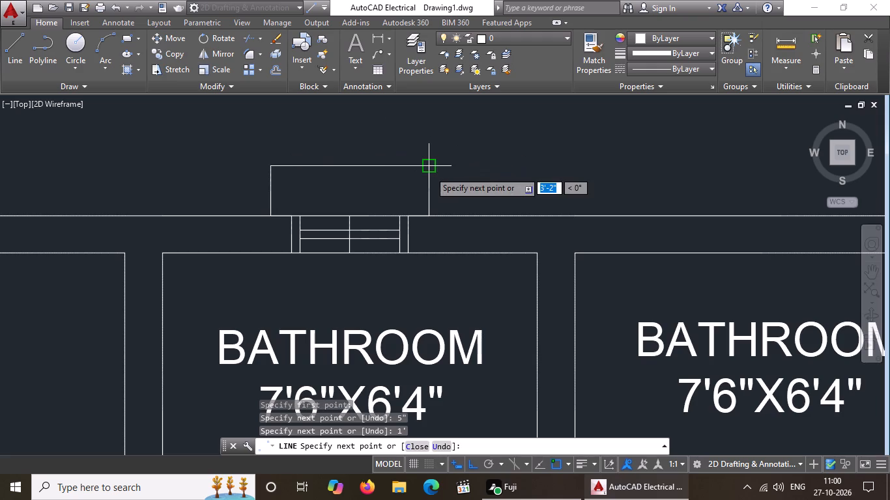
pyautogui.moveTo(429, 171); pyautogui.dragTo(438, 169)
pyautogui.press('Return')
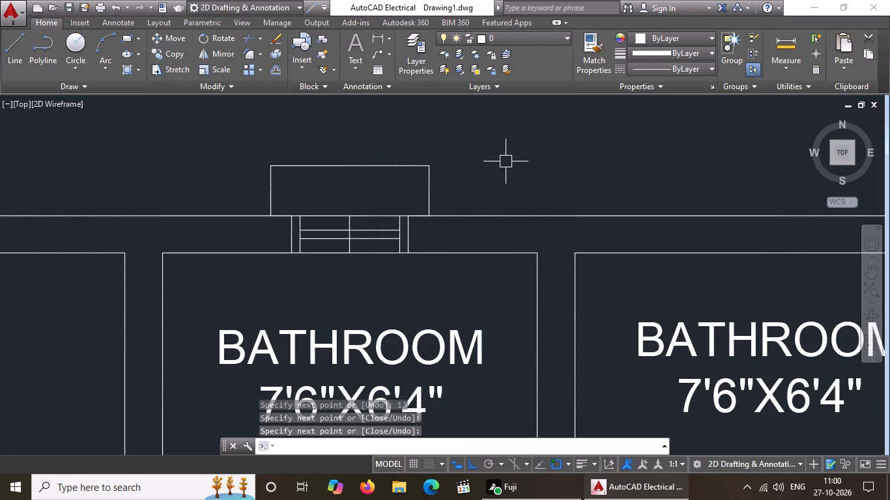
# Change the left bathroom window's projection lines to the dashed ACAD_ISO02W100 linetype.
pyautogui.scroll(-4, 506, 163)
pyautogui.scroll(2, 503, 168)
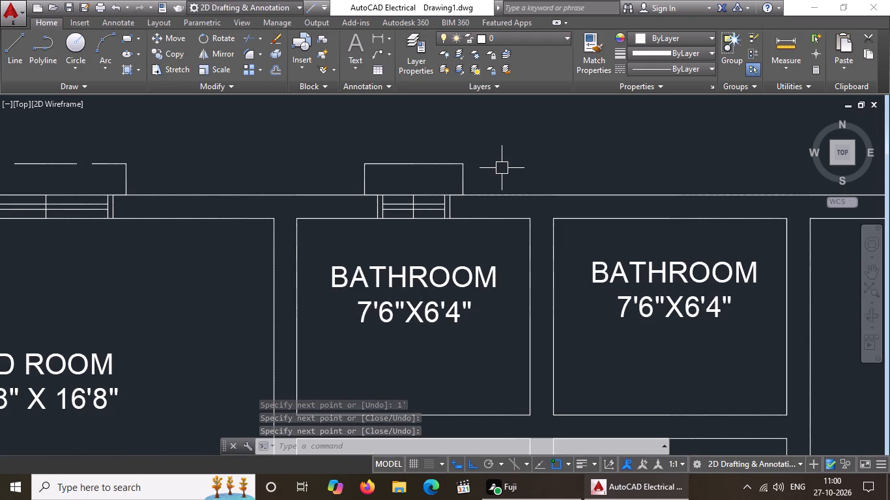
pyautogui.click(307, 137)
pyautogui.click(485, 199)
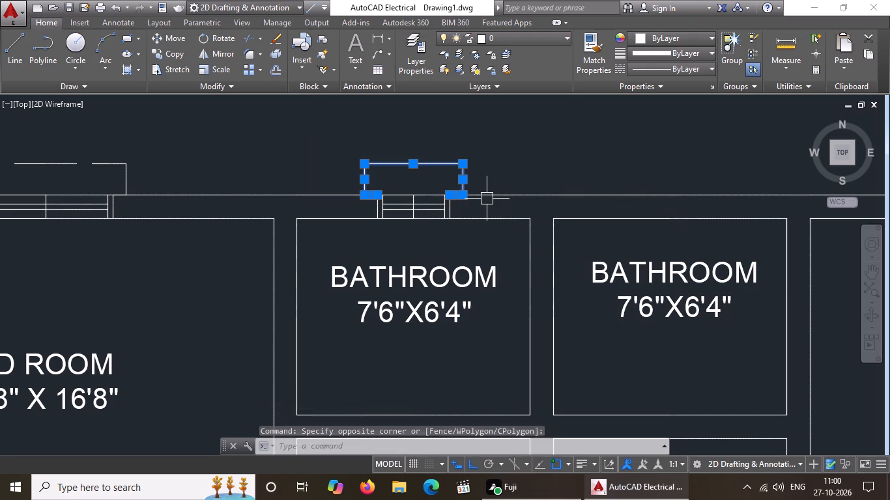
pyautogui.click(657, 70)
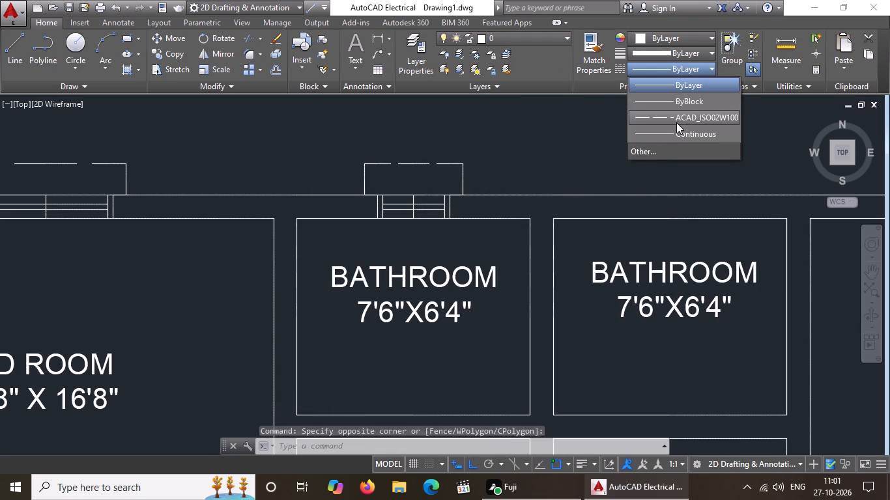
pyautogui.click(677, 121)
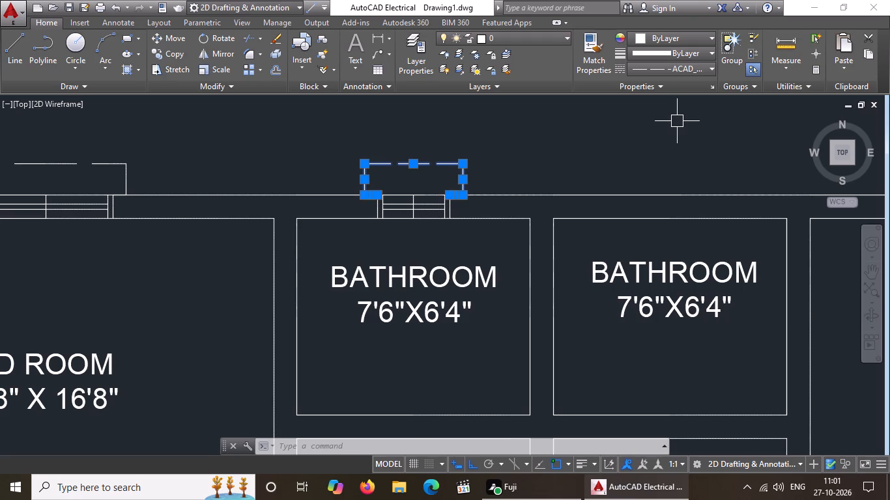
pyautogui.scroll(-2, 648, 201)
pyautogui.scroll(3, 715, 249)
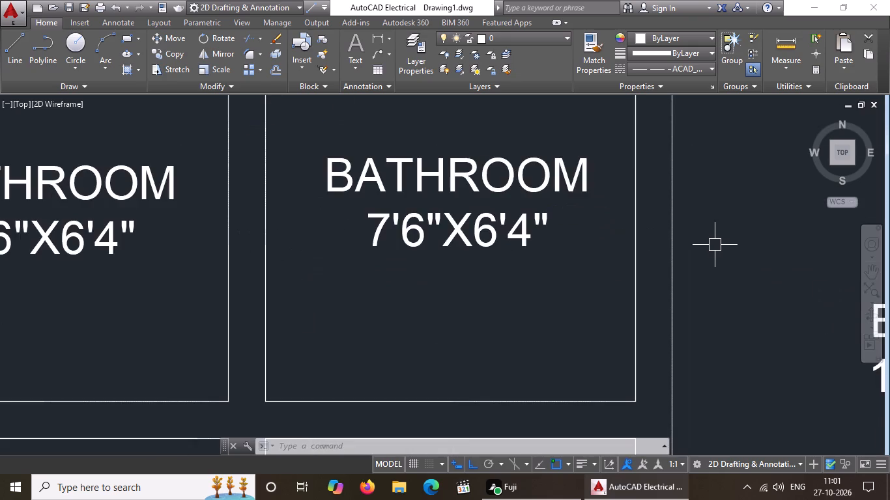
pyautogui.scroll(-3, 714, 245)
pyautogui.moveTo(721, 258); pyautogui.dragTo(596, 284, button='middle')
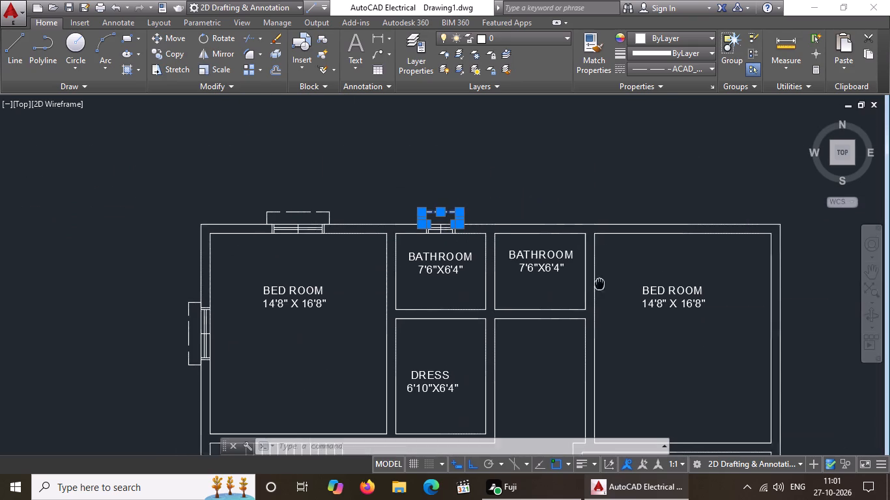
pyautogui.moveTo(596, 284); pyautogui.dragTo(549, 284, button='middle')
pyautogui.press('Escape')
# Draw a 9" vertical line across the right bathroom's top wall from the midpoint of its inner edge.
pyautogui.press('l')
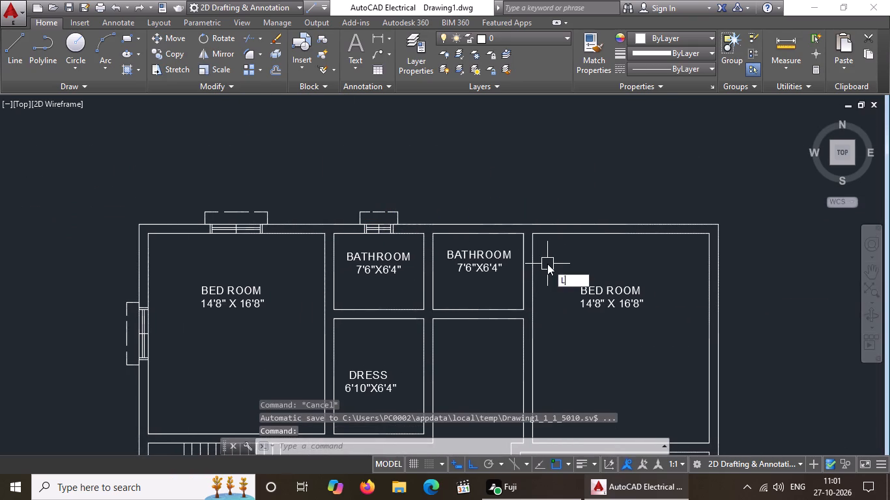
pyautogui.press('Return')
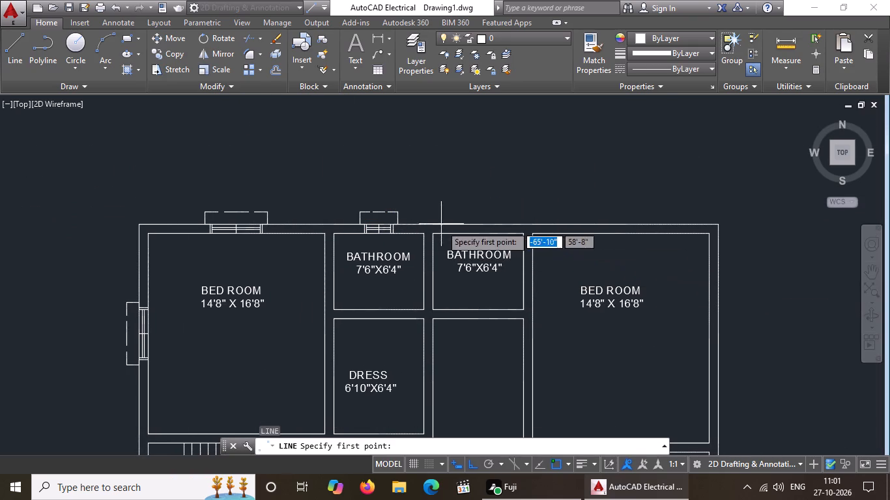
pyautogui.scroll(2, 481, 233)
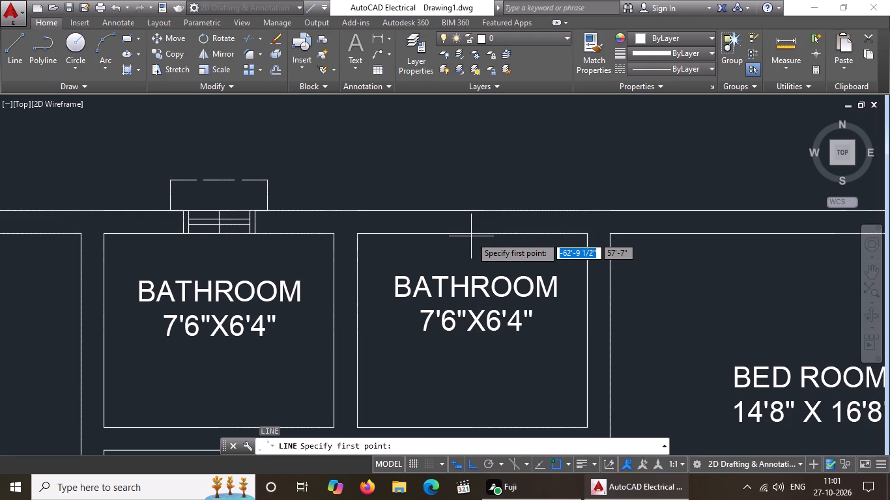
pyautogui.click(472, 232)
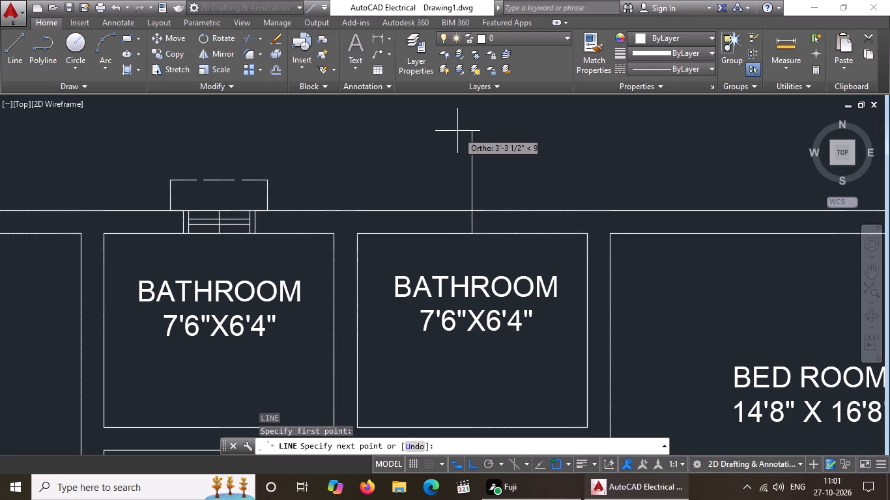
pyautogui.press('9')
pyautogui.hotkey('shift', '"')
pyautogui.press('Return')
pyautogui.press('Return')
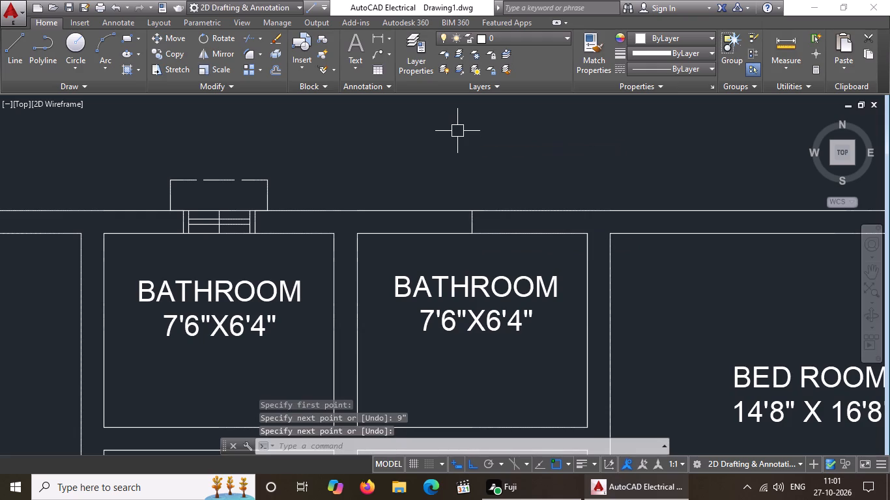
# Offset the right bathroom window's vertical centre line by 1' to the left and right.
pyautogui.press('o')
pyautogui.press('Return')
pyautogui.write("1'")
pyautogui.press('Return')
pyautogui.scroll(2, 467, 225)
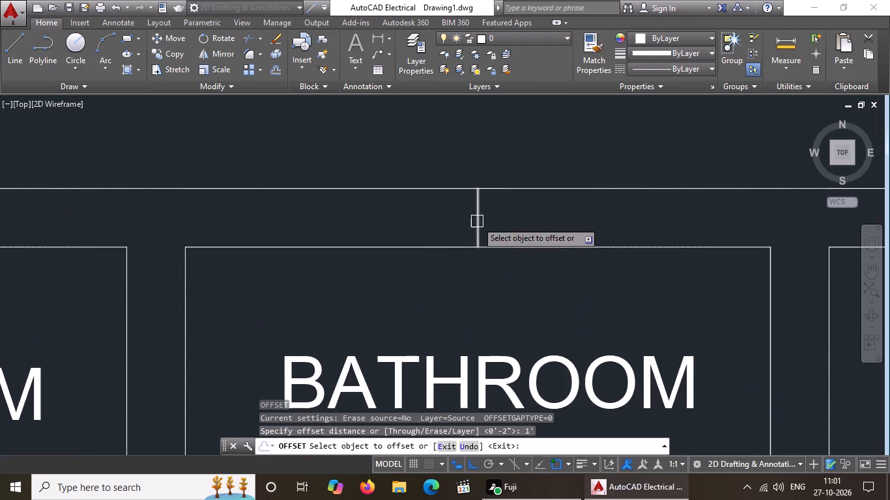
pyautogui.click(477, 221)
pyautogui.moveTo(418, 227); pyautogui.dragTo(442, 215)
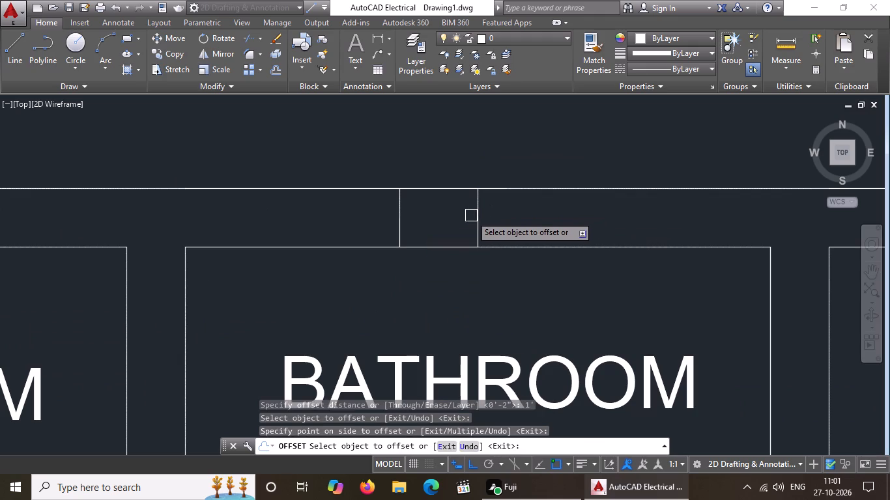
pyautogui.moveTo(478, 212); pyautogui.dragTo(504, 214)
pyautogui.click(510, 212)
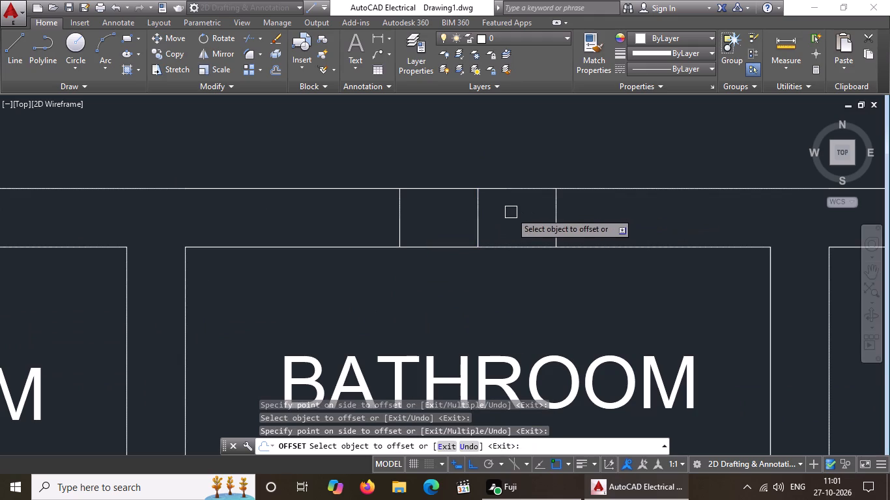
pyautogui.scroll(-2, 511, 212)
pyautogui.press('Escape')
# Offset the right bathroom window's right and left end lines outward by 2" to form the frame.
pyautogui.press('o')
pyautogui.press('Return')
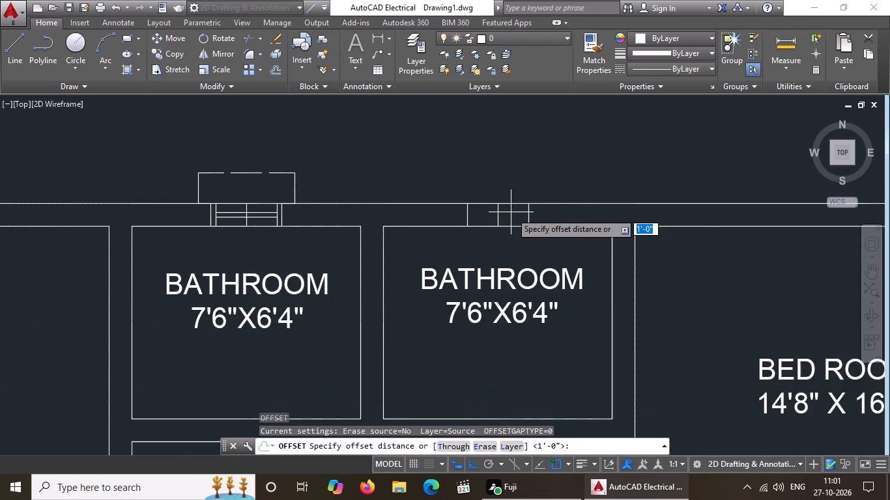
pyautogui.press('2')
pyautogui.hotkey('shift', '"')
pyautogui.press('Return')
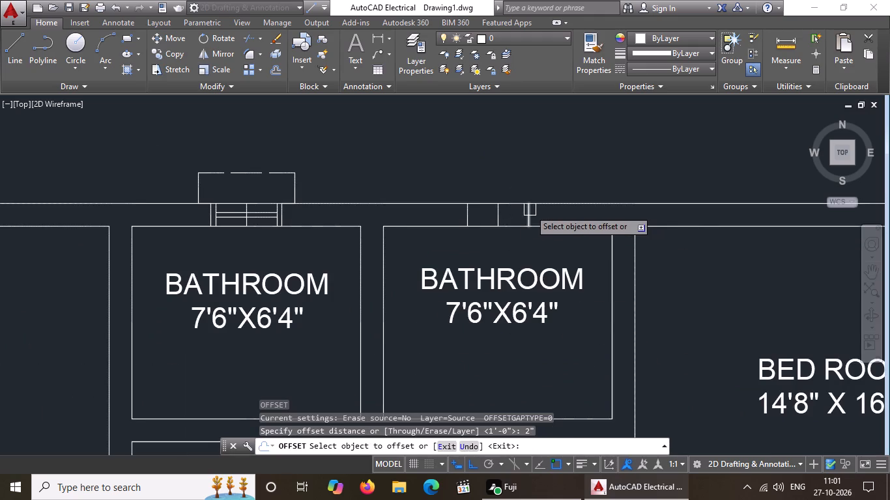
pyautogui.moveTo(525, 214); pyautogui.dragTo(545, 214)
pyautogui.click(565, 215)
pyautogui.click(466, 215)
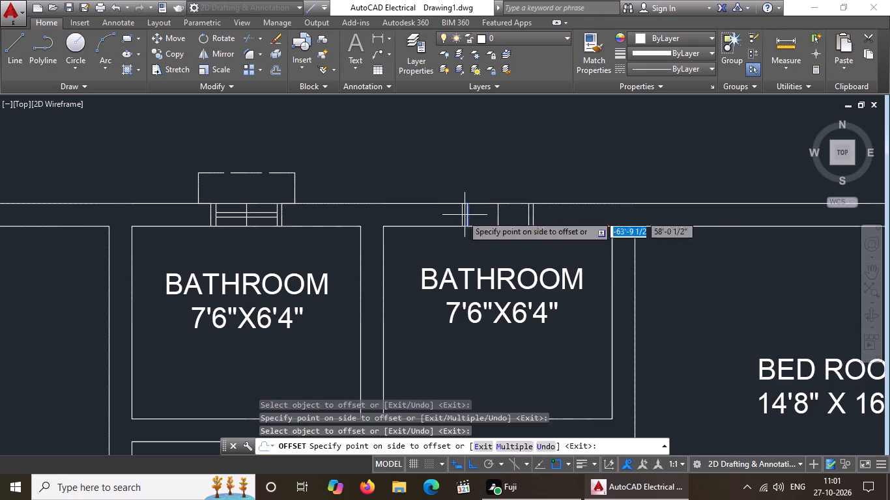
pyautogui.click(437, 217)
pyautogui.press('Escape')
# Draw a horizontal centre line between the midpoints of the right bathroom window's inner end lines.
pyautogui.press('l')
pyautogui.press('Return')
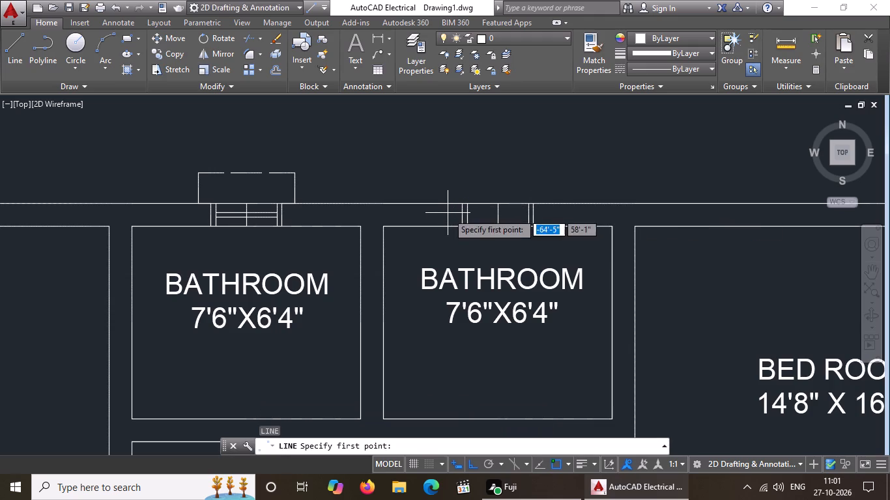
pyautogui.moveTo(467, 218); pyautogui.dragTo(473, 218)
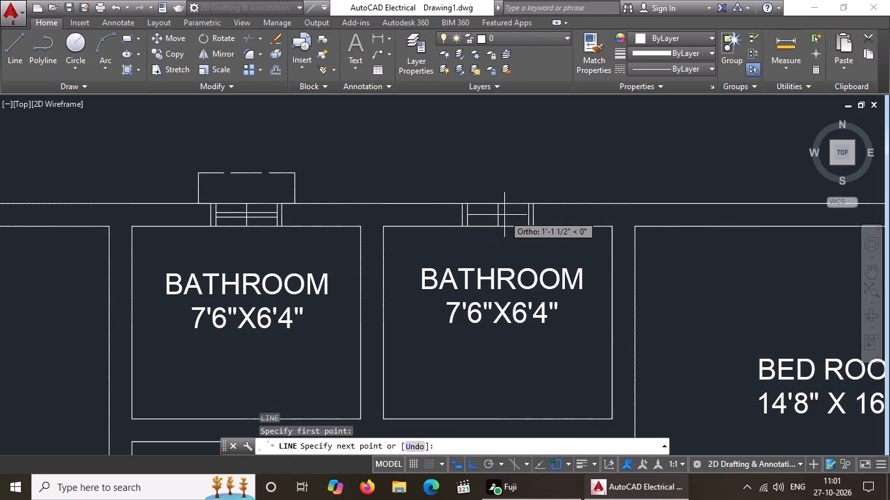
pyautogui.scroll(3, 514, 215)
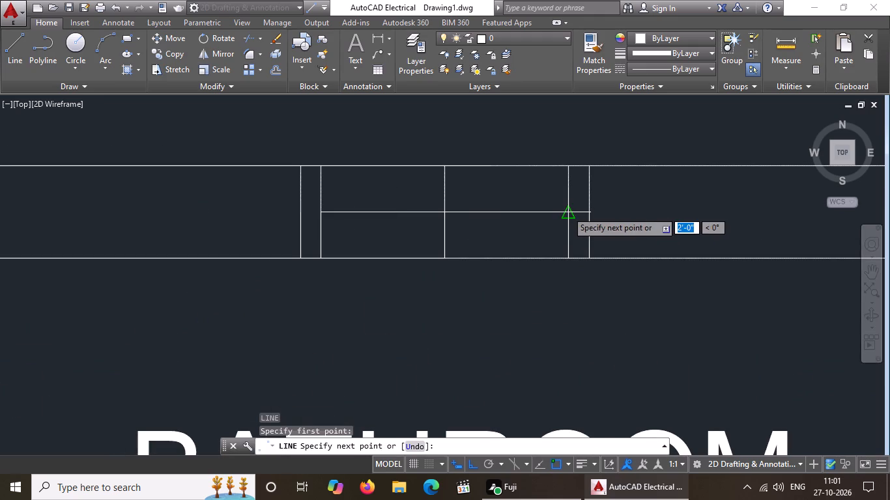
pyautogui.click(567, 211)
pyautogui.scroll(-4, 545, 214)
pyautogui.press('Escape')
pyautogui.press('Escape')
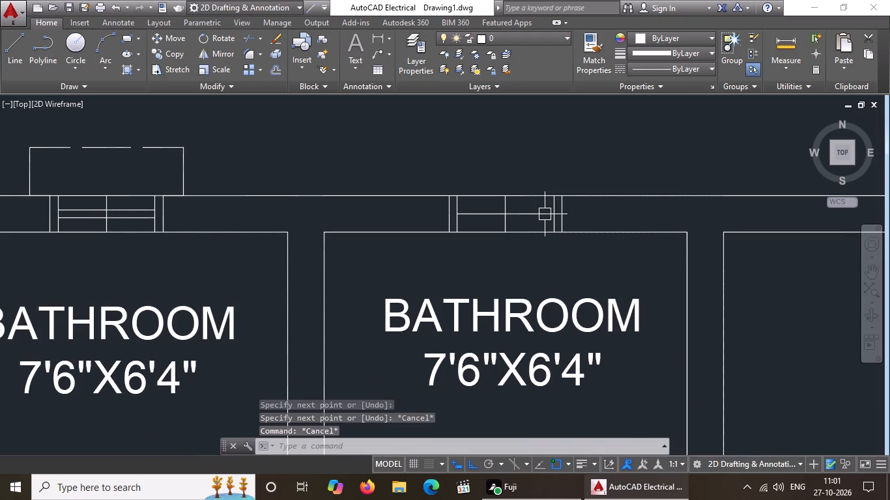
# Offset the right bathroom window's horizontal centre line by 1" upward and 1" downward.
pyautogui.press('o')
pyautogui.press('Return')
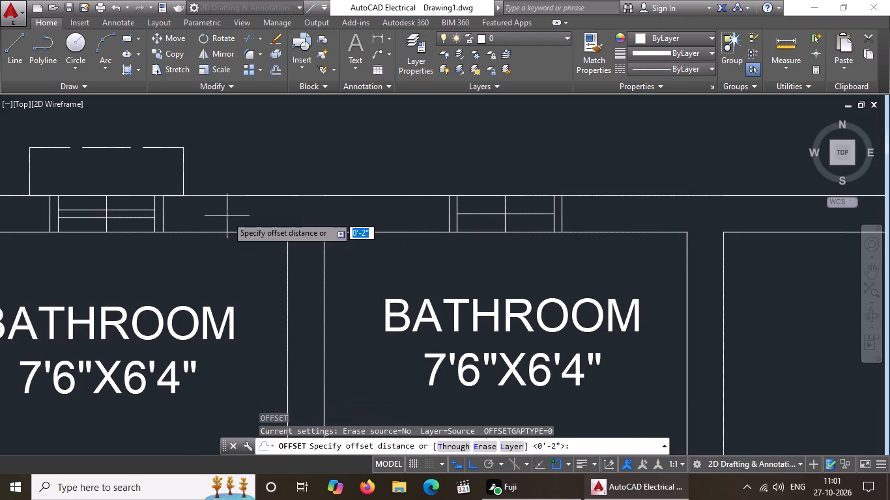
pyautogui.press('1')
pyautogui.hotkey('shift', '"')
pyautogui.press('Return')
pyautogui.scroll(3, 493, 212)
pyautogui.click(464, 219)
pyautogui.click(465, 180)
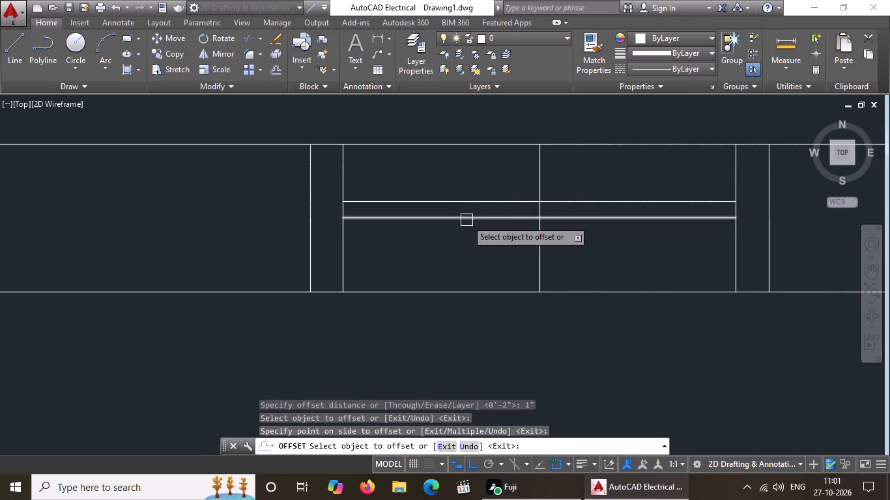
pyautogui.click(467, 219)
pyautogui.click(463, 262)
pyautogui.press('Escape')
# Delete the right bathroom window's original horizontal centre line between the two offset lines.
pyautogui.click(468, 218)
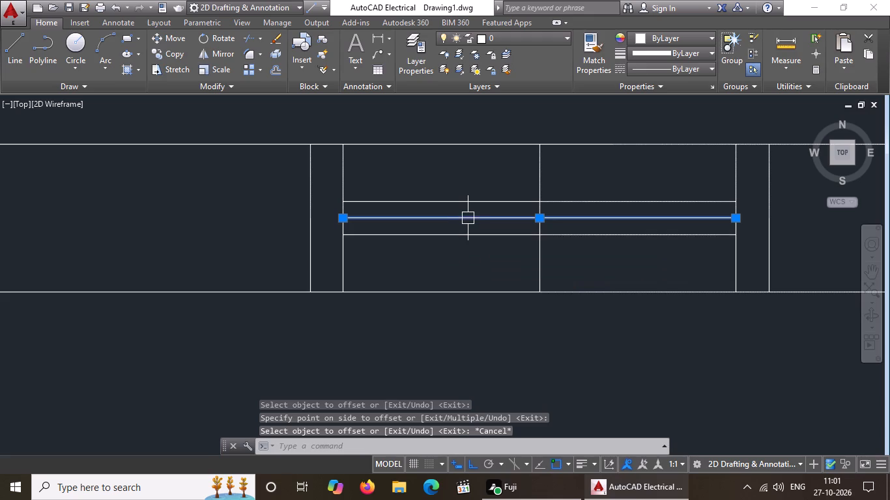
pyautogui.press('Delete')
pyautogui.scroll(-6, 446, 215)
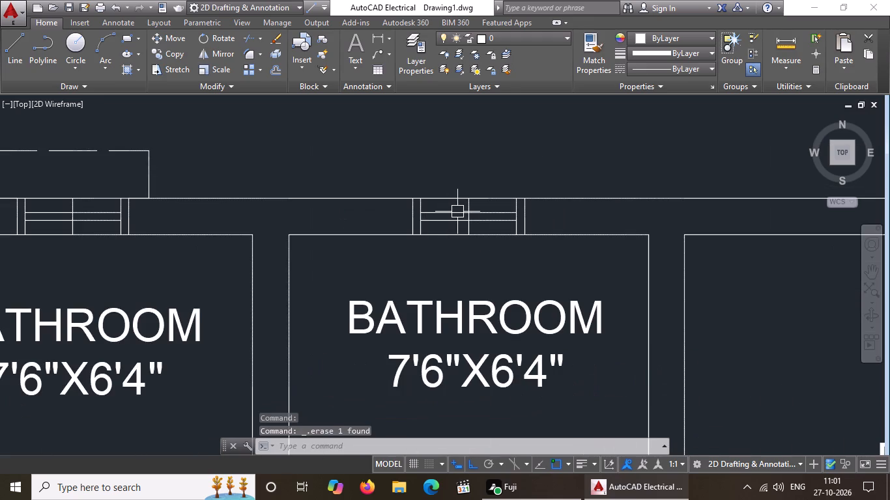
pyautogui.scroll(-1, 457, 212)
pyautogui.press('Escape')
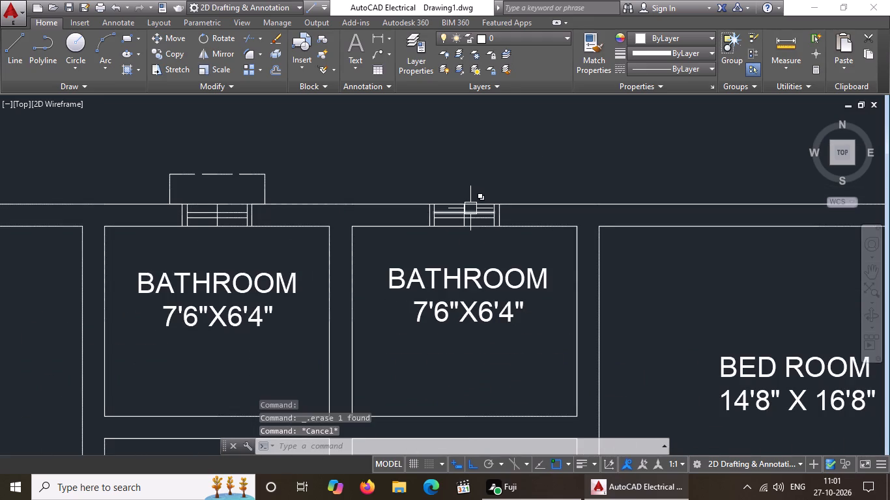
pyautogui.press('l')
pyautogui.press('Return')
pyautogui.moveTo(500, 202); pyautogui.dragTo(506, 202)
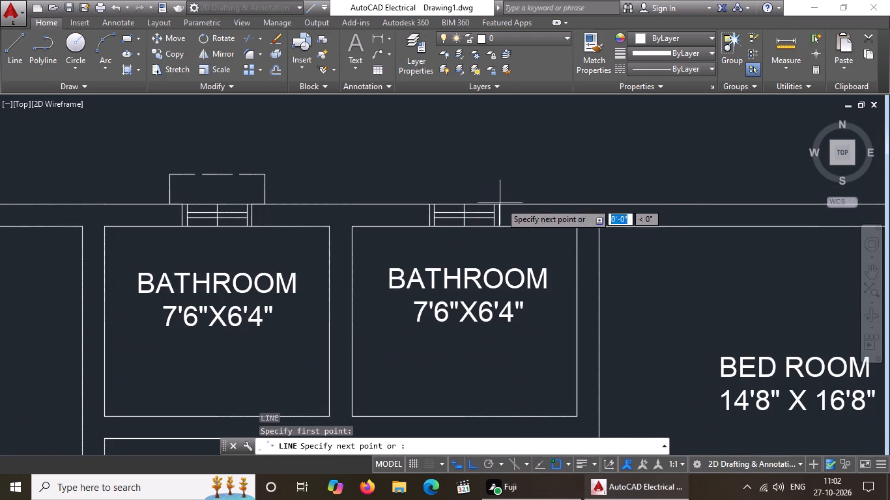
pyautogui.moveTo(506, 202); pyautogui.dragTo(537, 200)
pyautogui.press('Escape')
# Draw the right side of the right bathroom window's projection, running 5" outward from the frame's top right corner and 1' up.
pyautogui.press('l')
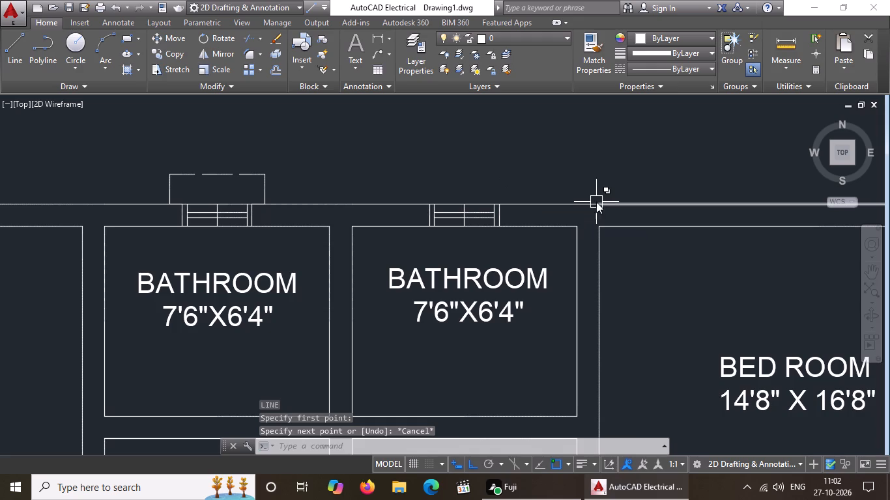
pyautogui.press('Return')
pyautogui.moveTo(498, 205); pyautogui.dragTo(519, 204)
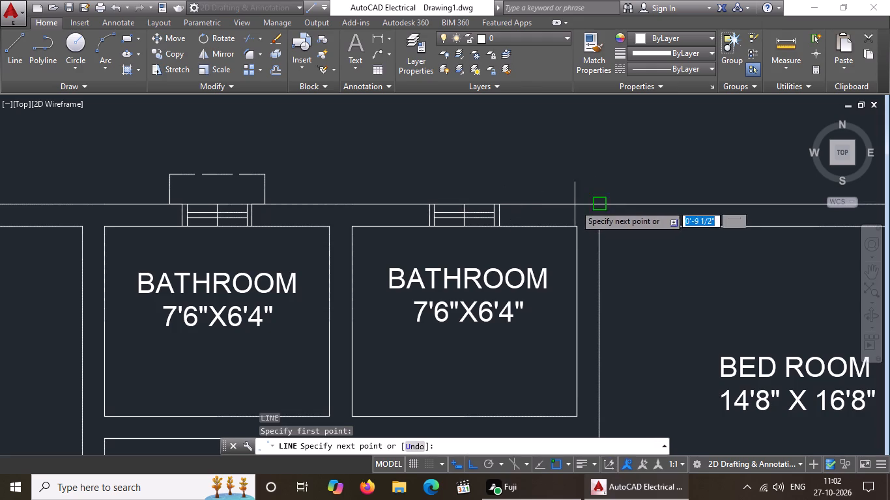
pyautogui.write('5"')
pyautogui.press('Return')
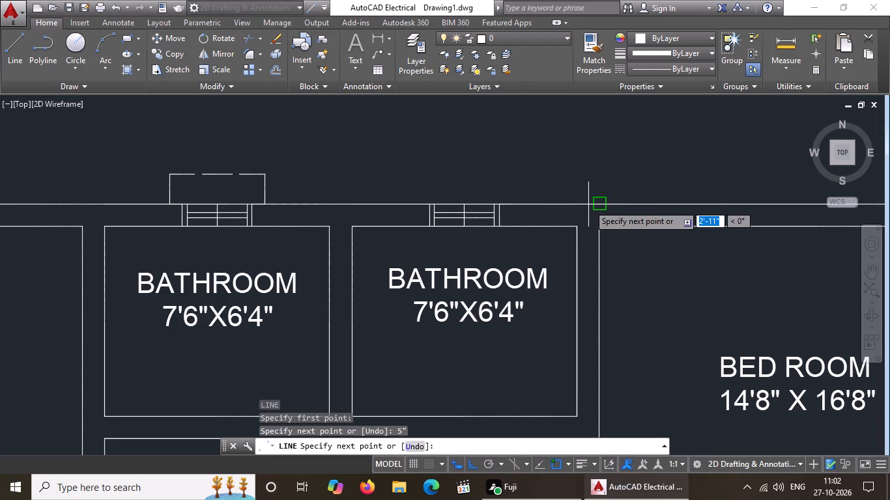
pyautogui.write("1'")
pyautogui.press('Return')
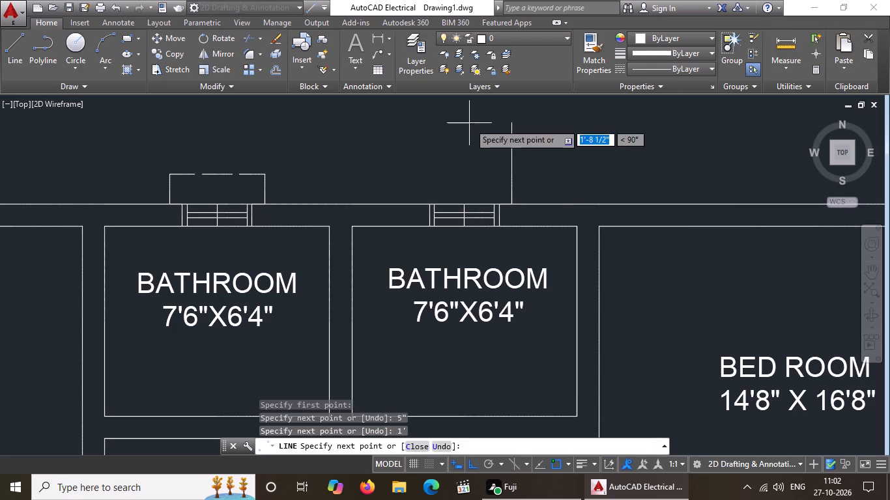
pyautogui.press('Return')
# Draw the projection's left side 5" outward and 1' up, and join it across to the top of the right side.
pyautogui.moveTo(10, 57); pyautogui.dragTo(15, 62)
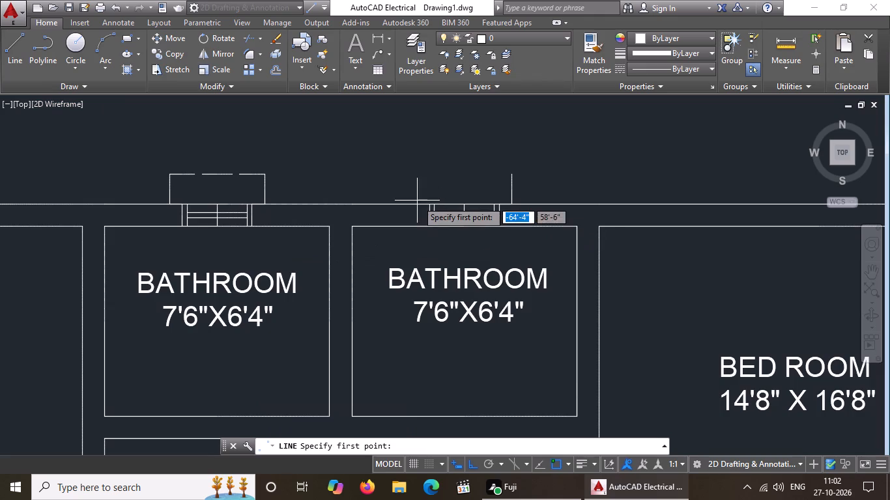
pyautogui.click(429, 206)
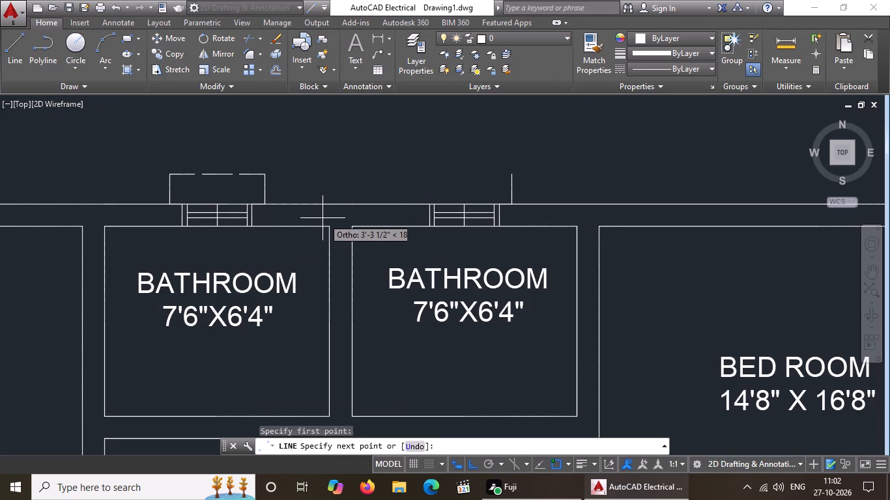
pyautogui.press('5')
pyautogui.hotkey('shift', '"')
pyautogui.press('Return')
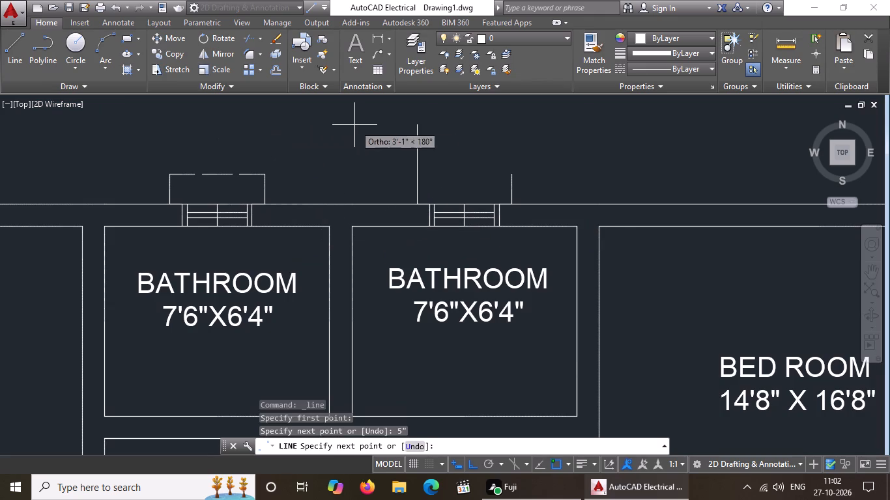
pyautogui.write("1'")
pyautogui.press('Return')
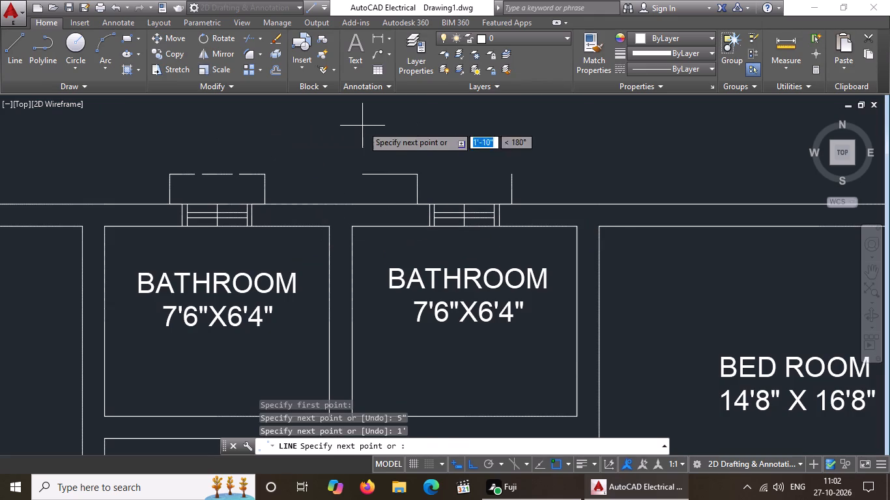
pyautogui.click(511, 173)
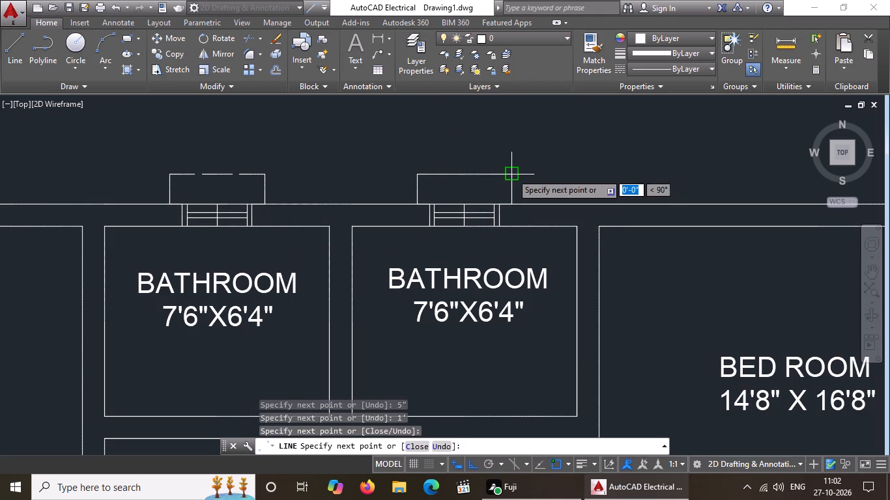
pyautogui.press('Escape')
# Set the linetype of the right bathroom window's projection lines to the dashed ACAD_ISO02W100.
pyautogui.click(381, 148)
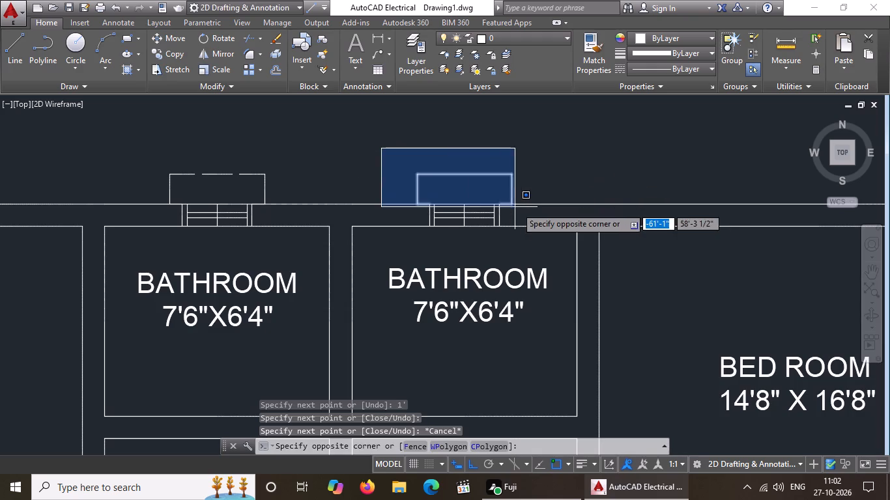
pyautogui.moveTo(528, 209); pyautogui.dragTo(537, 205)
pyautogui.click(670, 66)
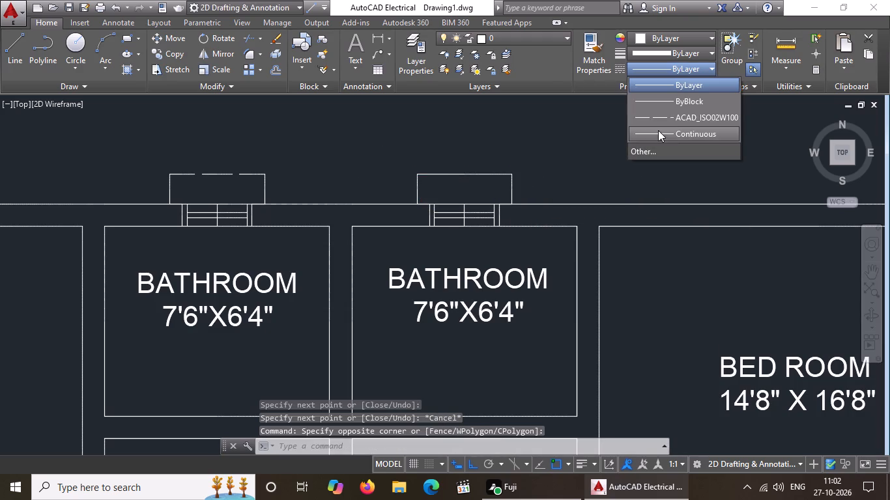
pyautogui.click(663, 118)
pyautogui.scroll(-4, 414, 220)
pyautogui.press('Escape')
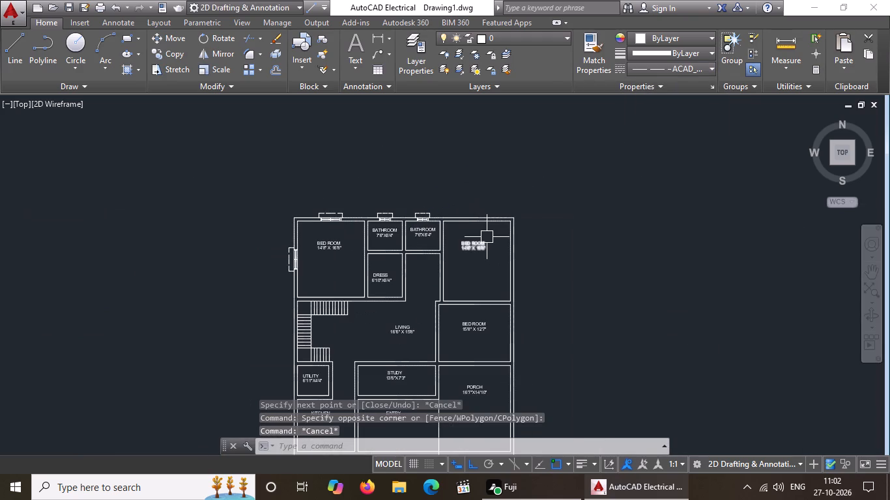
# Draw a 9" vertical line across the upper-right bedroom's top wall from the midpoint of its inner wall line.
pyautogui.moveTo(481, 227); pyautogui.dragTo(474, 209, button='middle')
pyautogui.scroll(2, 467, 229)
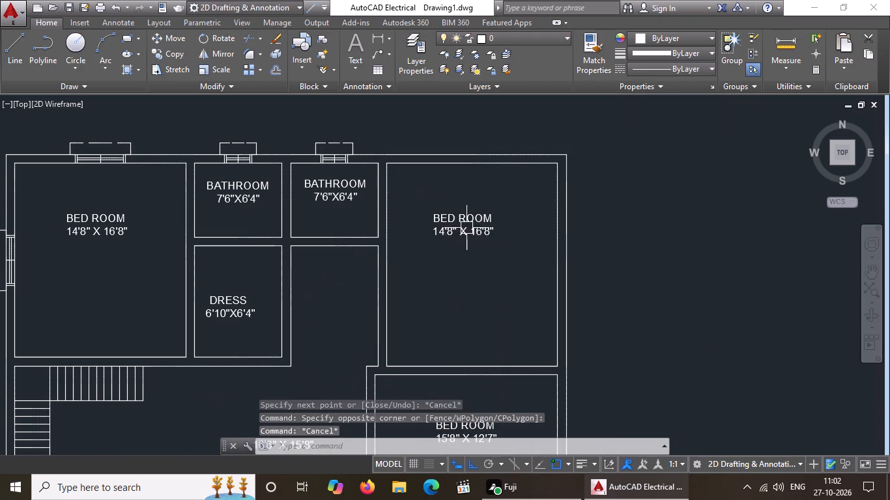
pyautogui.press('Escape')
pyautogui.press('l')
pyautogui.press('Return')
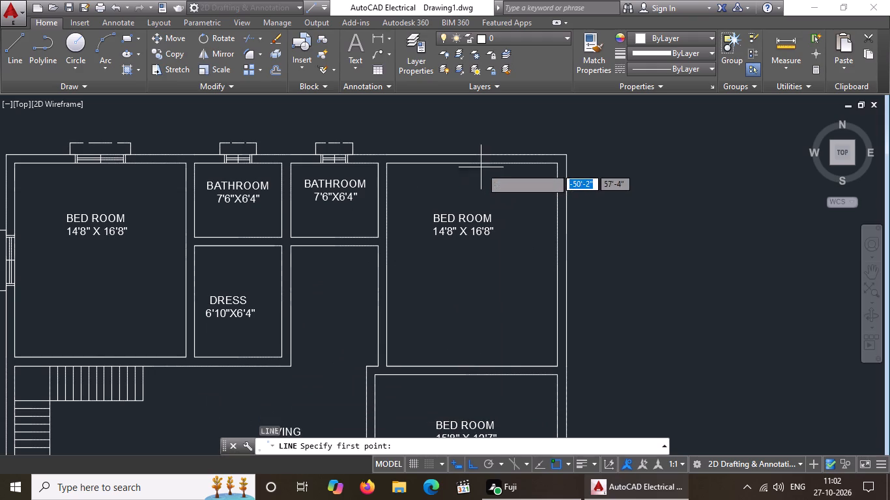
pyautogui.click(474, 163)
pyautogui.write('9"')
pyautogui.press('Return')
pyautogui.press('Return')
pyautogui.scroll(2, 474, 149)
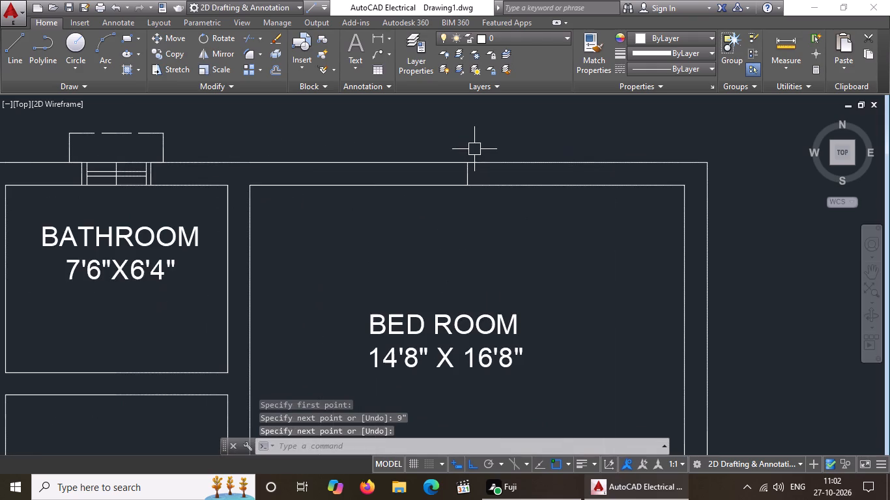
pyautogui.press('Escape')
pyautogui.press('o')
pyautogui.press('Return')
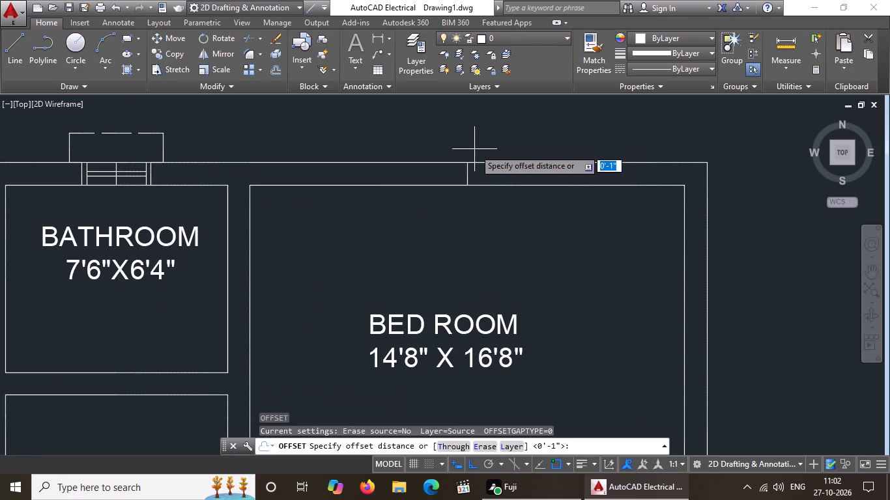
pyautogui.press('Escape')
# Offset the vertical line in the upper-right bedroom's top wall by 2' to the left and 2' to the right.
pyautogui.press('o')
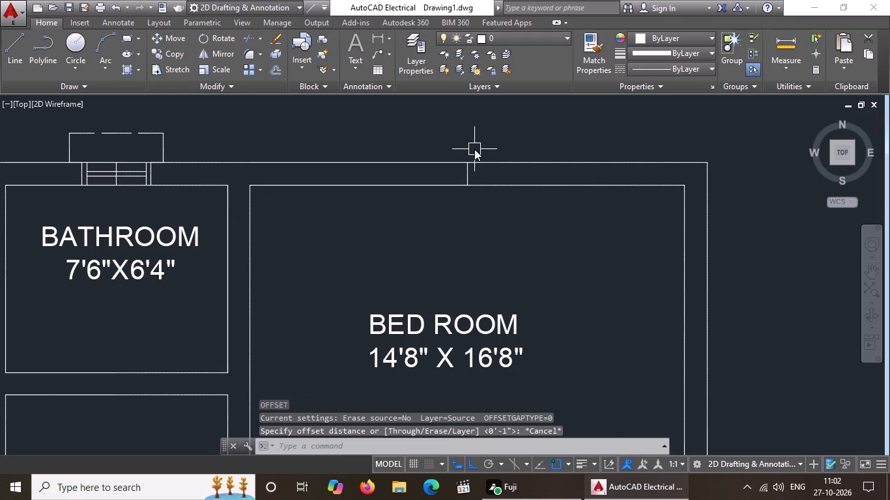
pyautogui.press('Return')
pyautogui.write("2'")
pyautogui.press('Return')
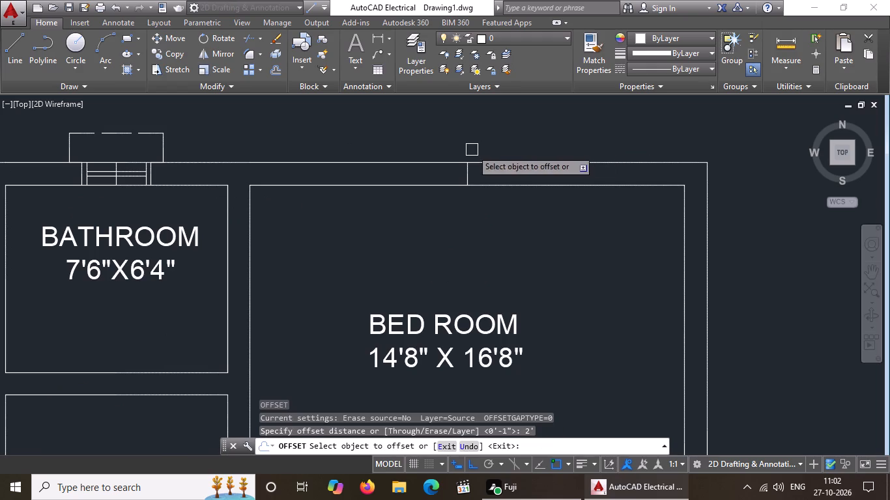
pyautogui.moveTo(468, 169); pyautogui.dragTo(462, 171)
pyautogui.moveTo(334, 180); pyautogui.dragTo(362, 176)
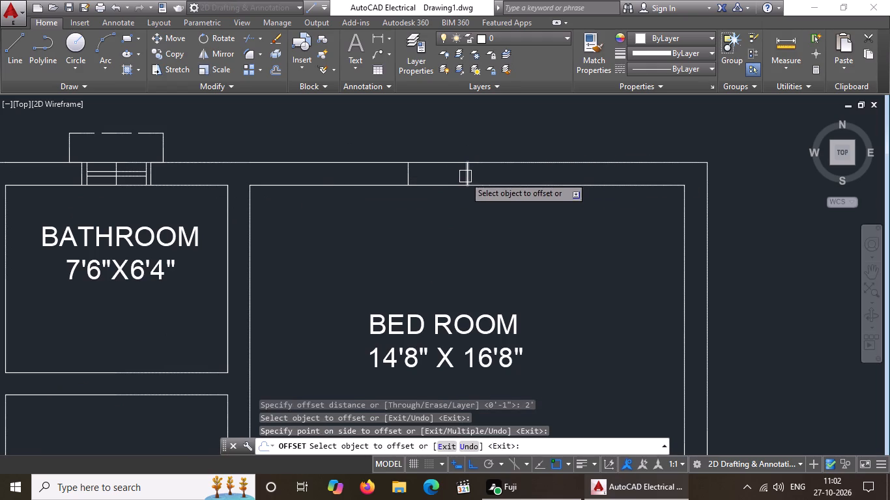
pyautogui.moveTo(465, 174); pyautogui.dragTo(498, 174)
pyautogui.click(548, 180)
pyautogui.press('Escape')
# Offset the upper-right bedroom window's right and left end lines outward by 2" to form the frame.
pyautogui.press('o')
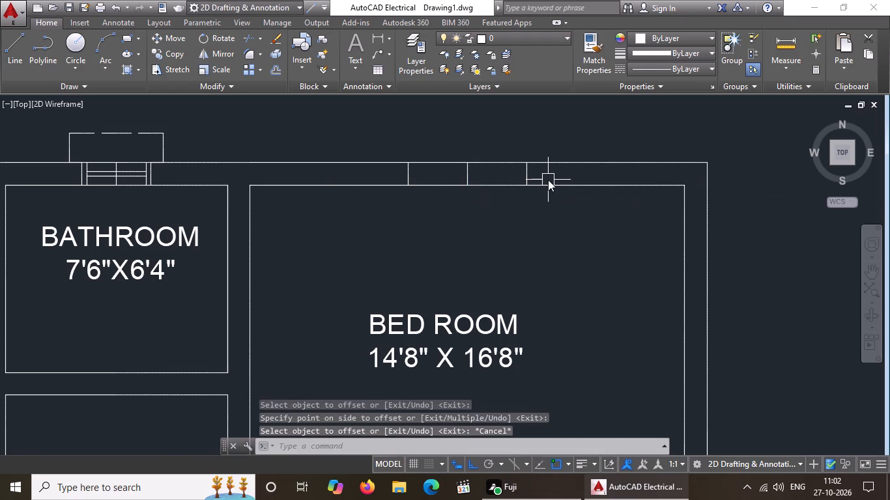
pyautogui.press('Return')
pyautogui.press('2')
pyautogui.hotkey('shift', '"')
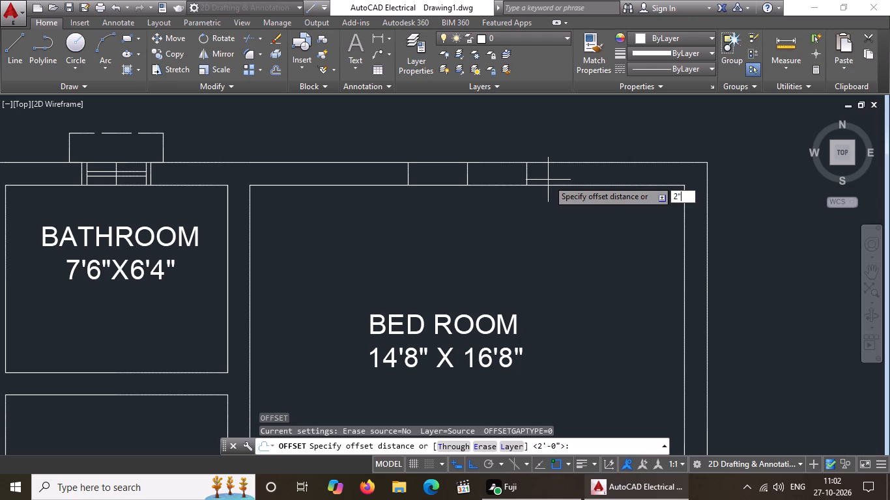
pyautogui.press('Return')
pyautogui.moveTo(528, 174); pyautogui.dragTo(558, 173)
pyautogui.click(575, 173)
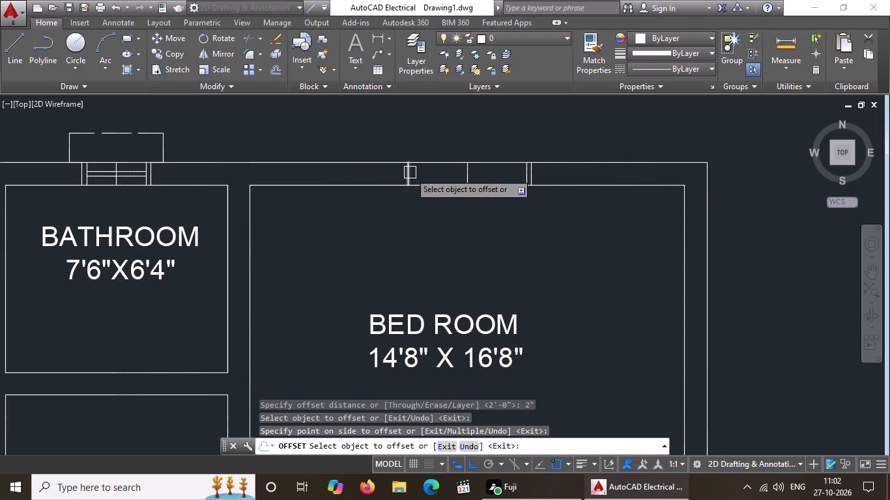
pyautogui.moveTo(410, 173); pyautogui.dragTo(403, 174)
pyautogui.click(306, 175)
pyautogui.press('Escape')
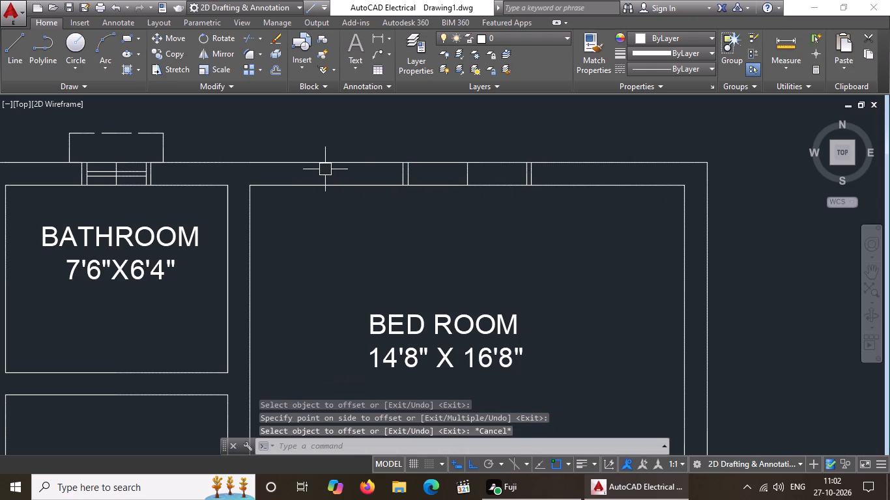
# Draw a horizontal centre line between the midpoints of the upper-right bedroom window's inner end lines.
pyautogui.press('l')
pyautogui.press('Return')
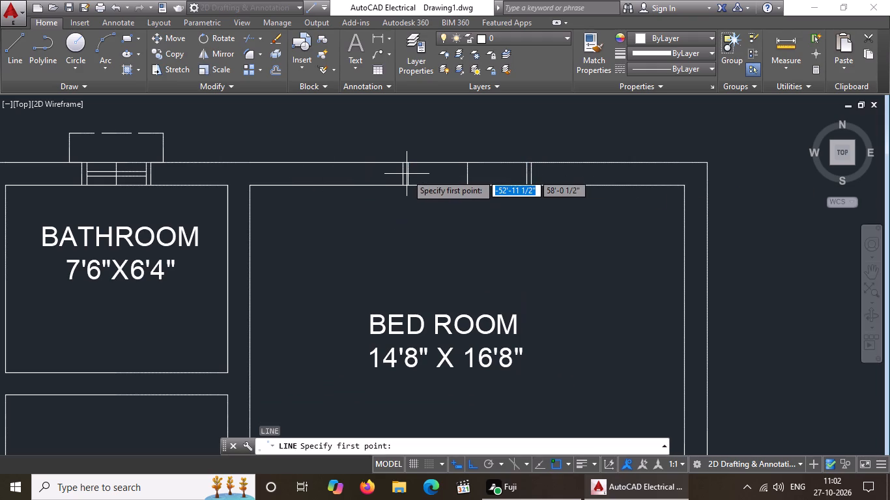
pyautogui.moveTo(408, 174); pyautogui.dragTo(447, 174)
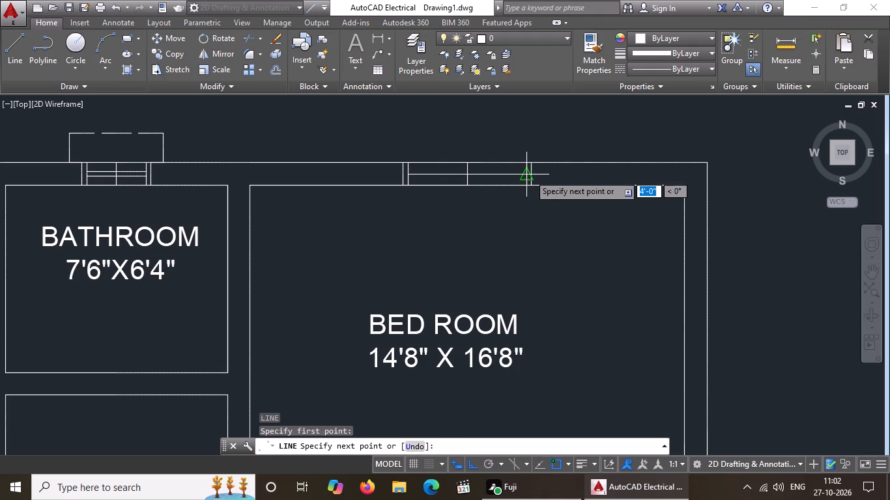
pyautogui.click(530, 174)
pyautogui.press('Escape')
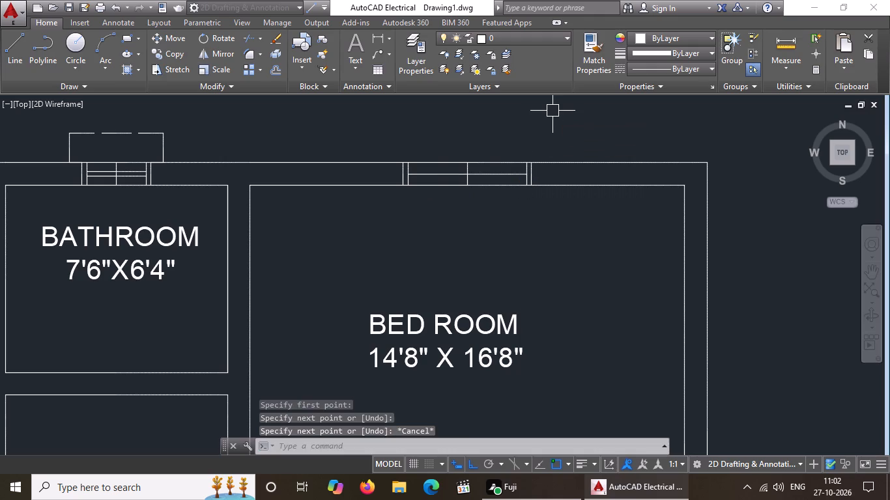
# Draw the left side of the upper-right bedroom window's projection, 5" outward from the frame's top left corner and 1' up.
pyautogui.press('l')
pyautogui.press('Return')
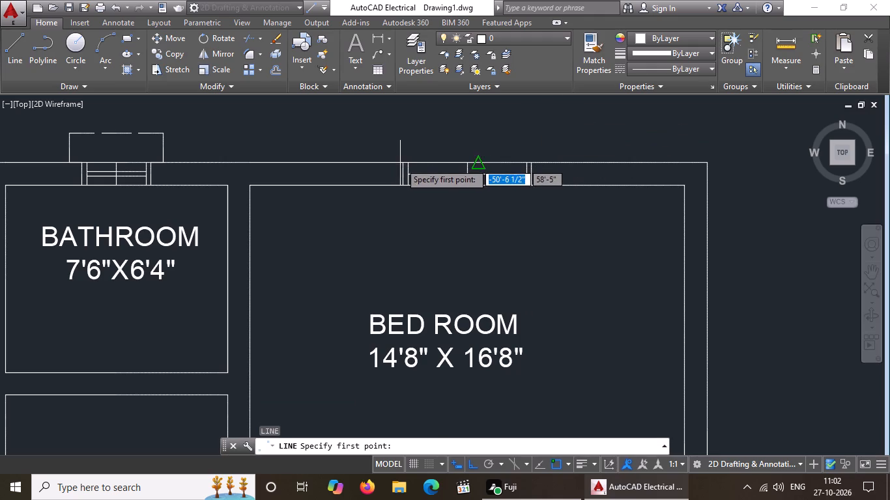
pyautogui.moveTo(403, 165); pyautogui.dragTo(368, 171)
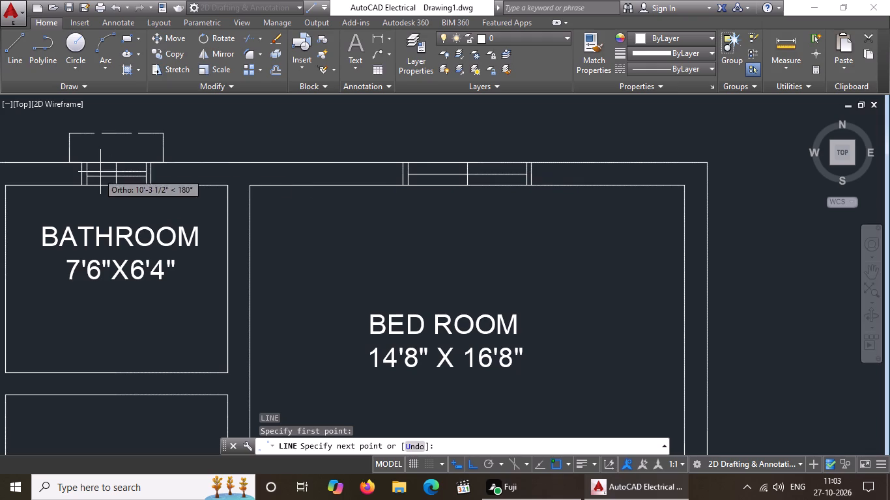
pyautogui.write('5"')
pyautogui.press('Return')
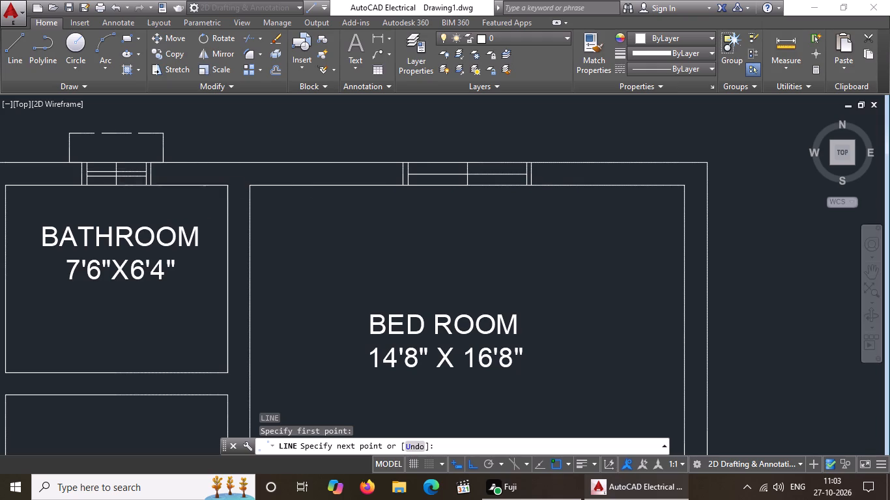
pyautogui.press('1')
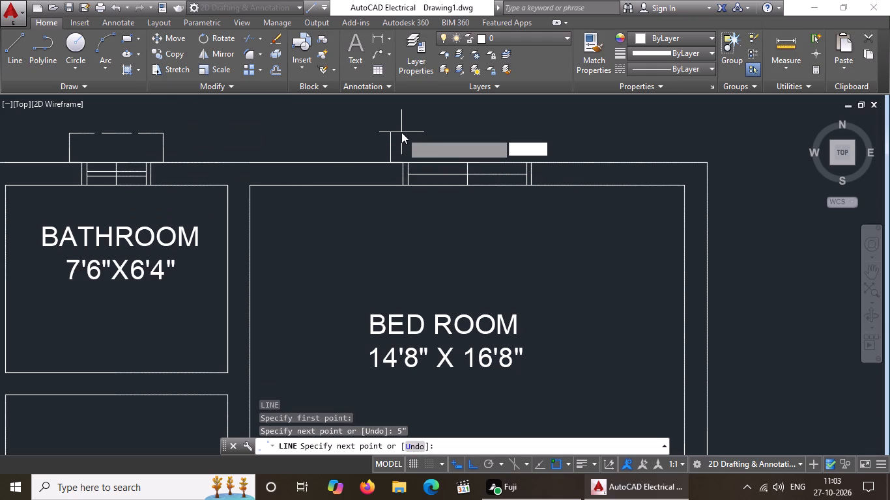
pyautogui.press("'")
pyautogui.press('Return')
pyautogui.press('Return')
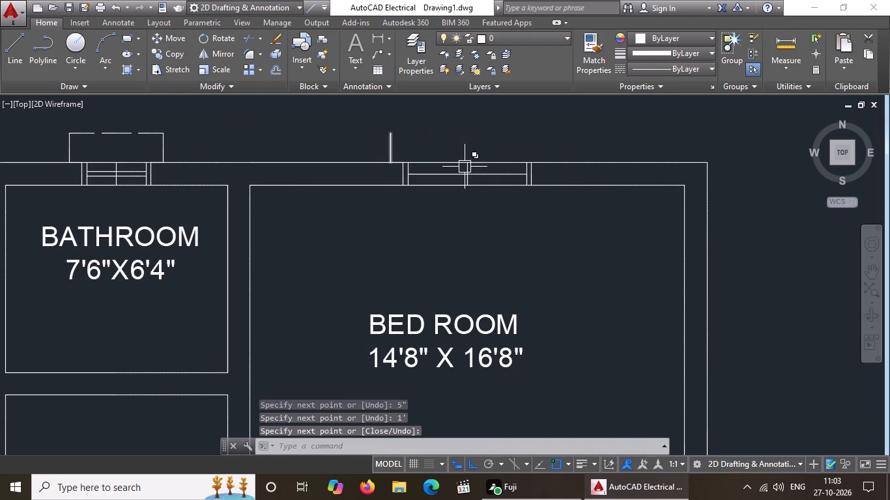
# Draw the projection's right side 5" outward and 1' up, and join it across to the top of the left side.
pyautogui.press('l')
pyautogui.press('Return')
pyautogui.click(530, 164)
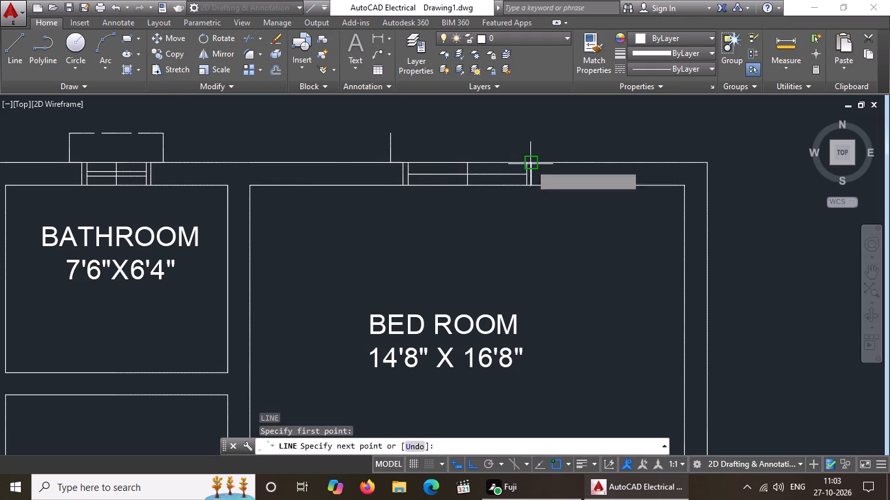
pyautogui.press('5')
pyautogui.hotkey('shift', '"')
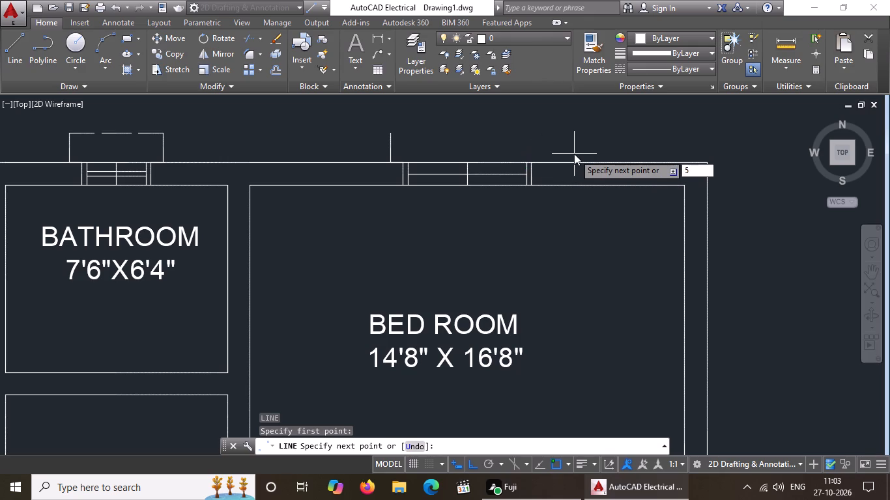
pyautogui.press('Return')
pyautogui.press('1')
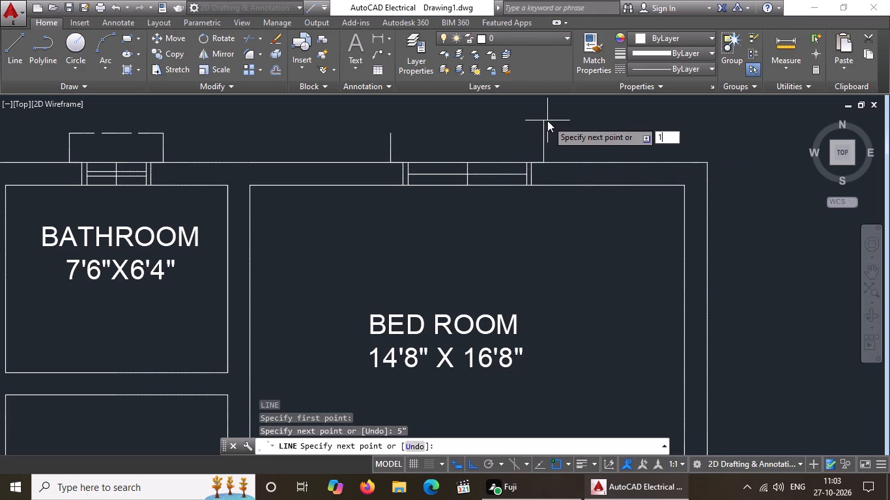
pyautogui.press("'")
pyautogui.press('Return')
pyautogui.click(392, 133)
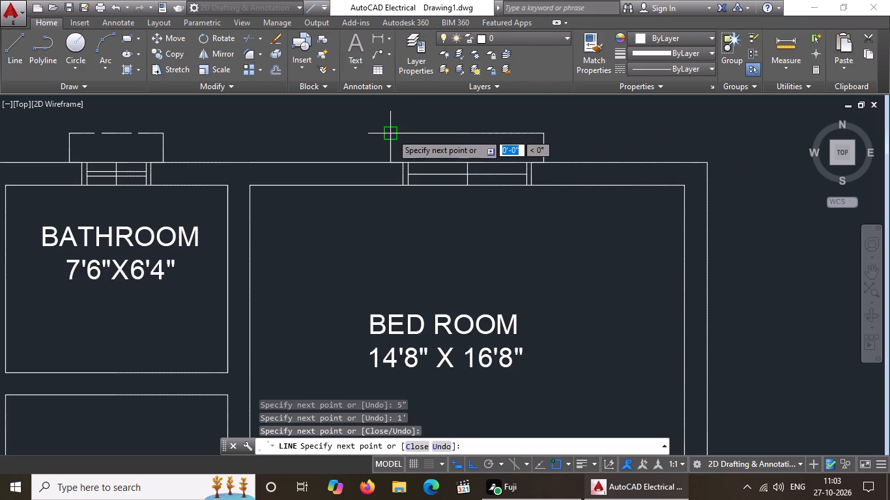
# Apply the ACAD_ISO02W100 linetype to the projection lines of the upper-right bedroom's top window.
pyautogui.press('Escape')
pyautogui.moveTo(356, 122); pyautogui.dragTo(362, 125)
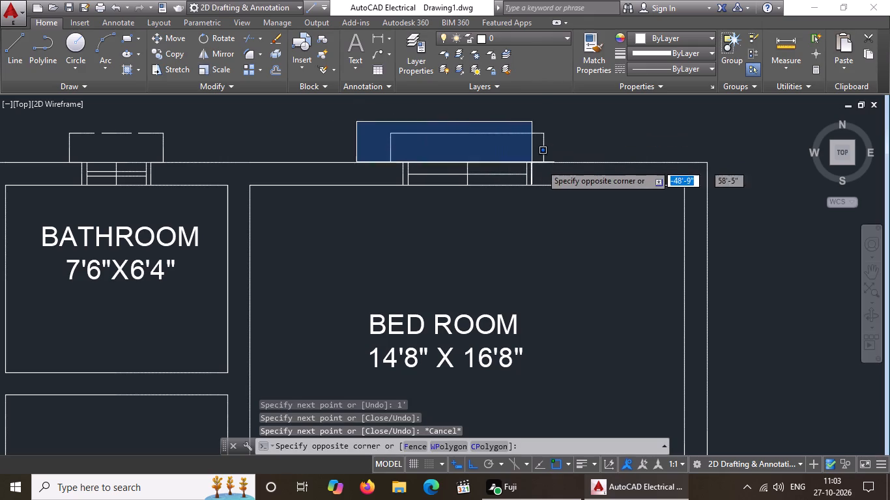
pyautogui.click(557, 168)
pyautogui.click(655, 68)
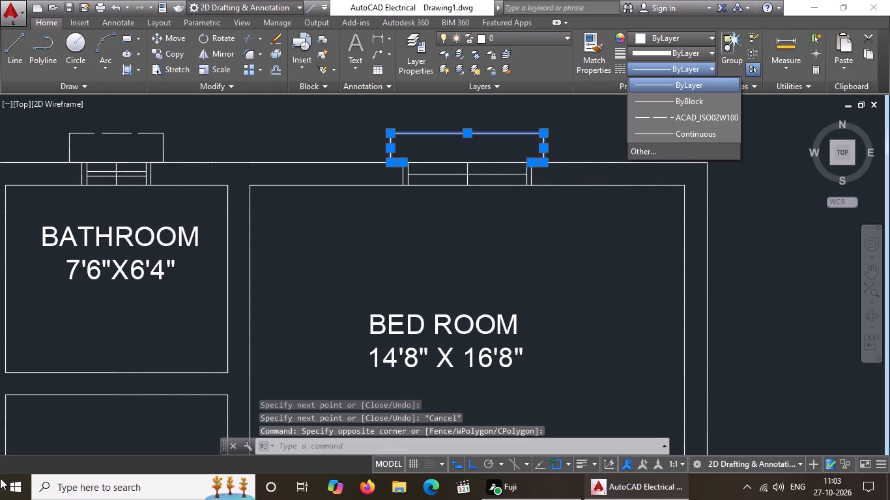
pyautogui.click(667, 118)
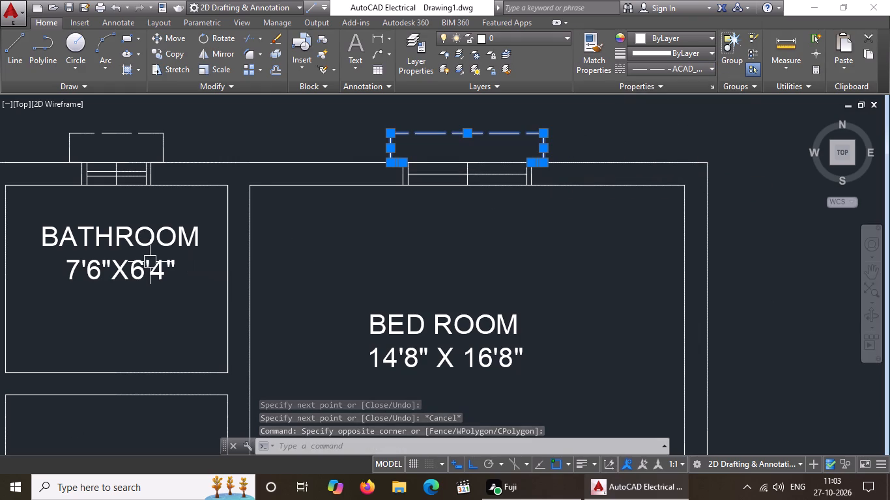
# Set the linetype scale of the upper-right bedroom's top window projection to 2.
pyautogui.rightClick(418, 264)
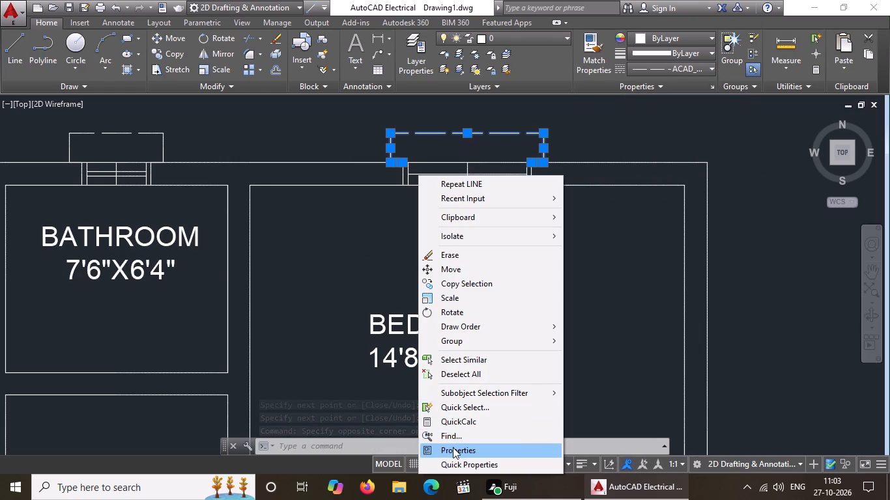
pyautogui.click(453, 447)
pyautogui.click(153, 189)
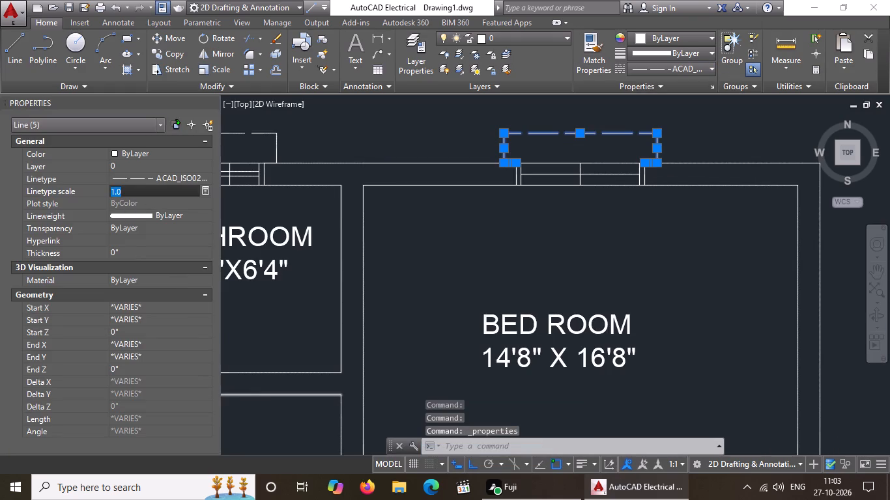
pyautogui.press('BackSpace')
pyautogui.press('BackSpace')
pyautogui.press('2')
pyautogui.press('Return')
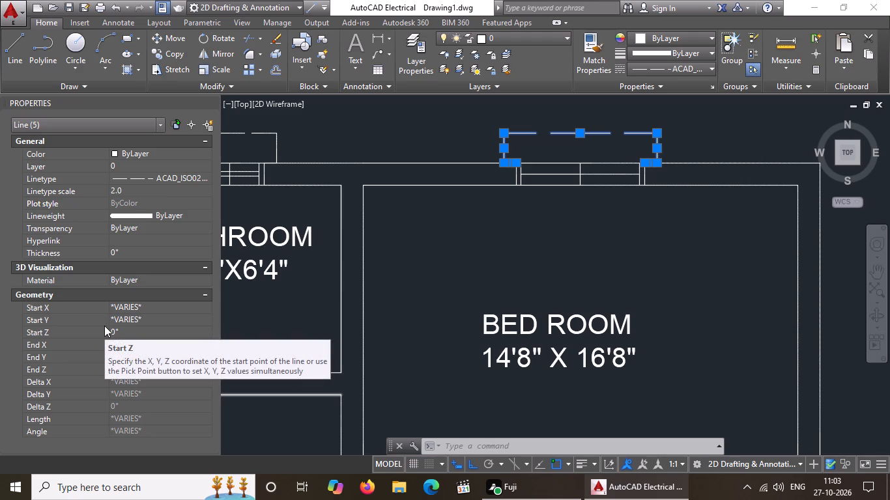
pyautogui.press('Escape')
pyautogui.press('Escape')
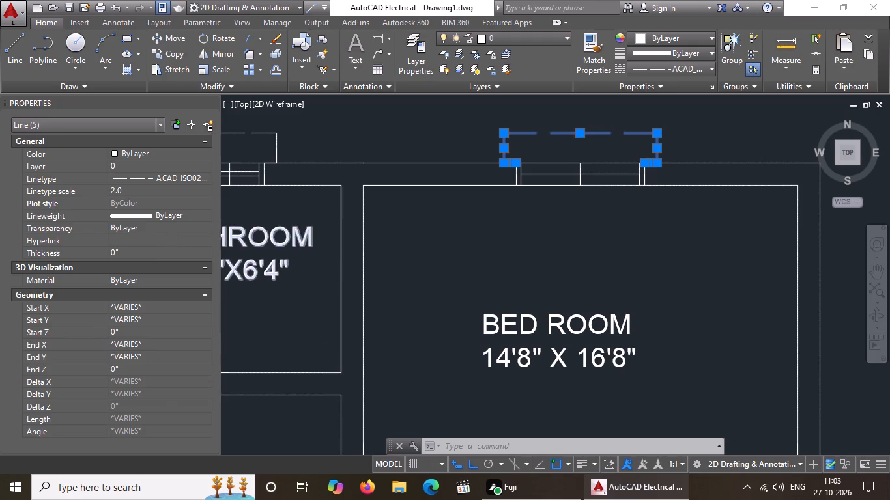
pyautogui.press('Escape')
pyautogui.scroll(-3, 455, 280)
pyautogui.press('Escape')
pyautogui.press('Escape')
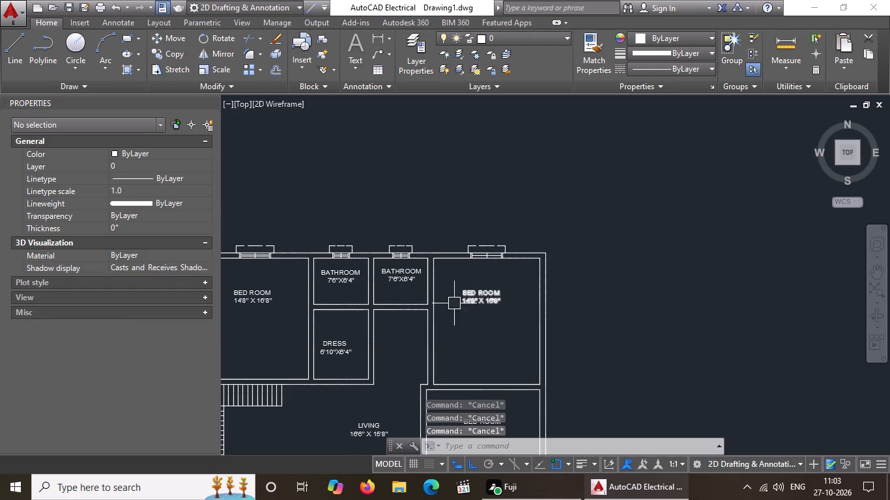
pyautogui.click(210, 98)
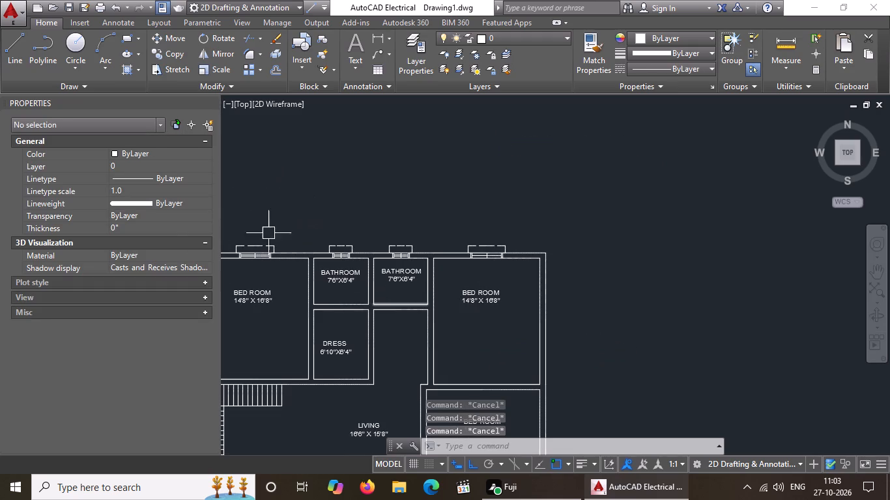
pyautogui.click(210, 102)
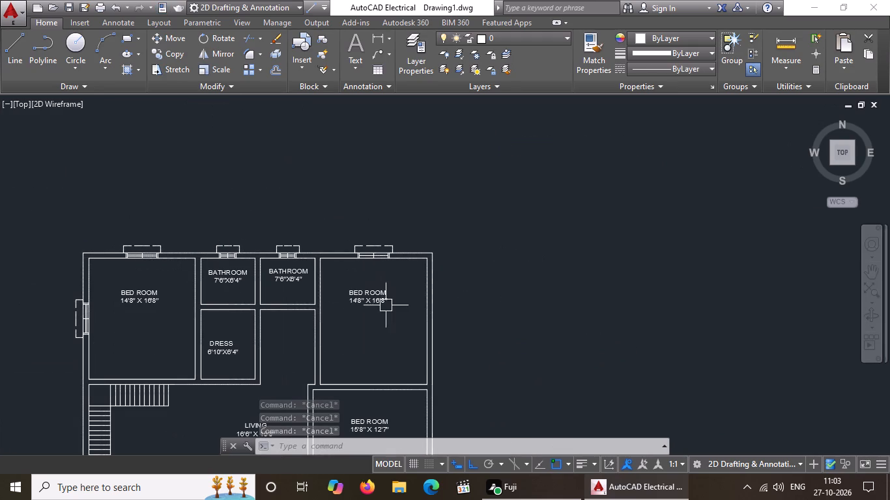
# Draw a 9" horizontal line across the upper-right bedroom's right wall, starting from the midpoint of its inner face.
pyautogui.moveTo(373, 322); pyautogui.dragTo(410, 215, button='middle')
pyautogui.scroll(2, 453, 217)
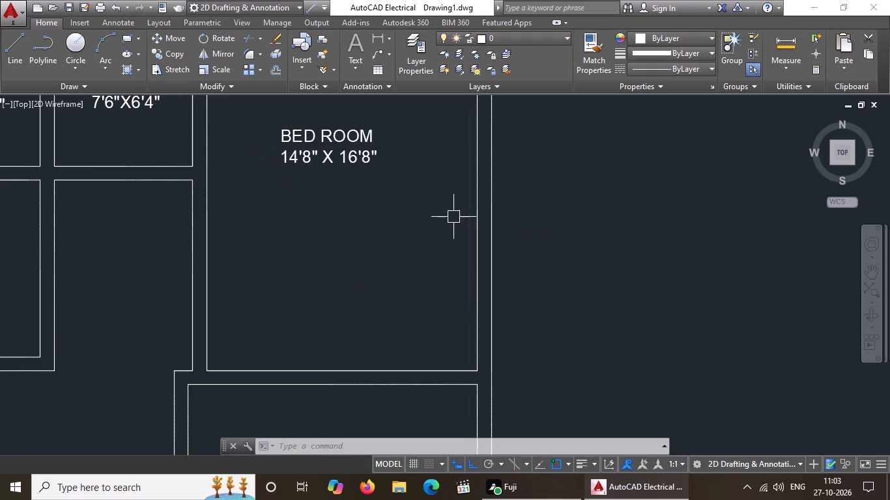
pyautogui.press('l')
pyautogui.press('Return')
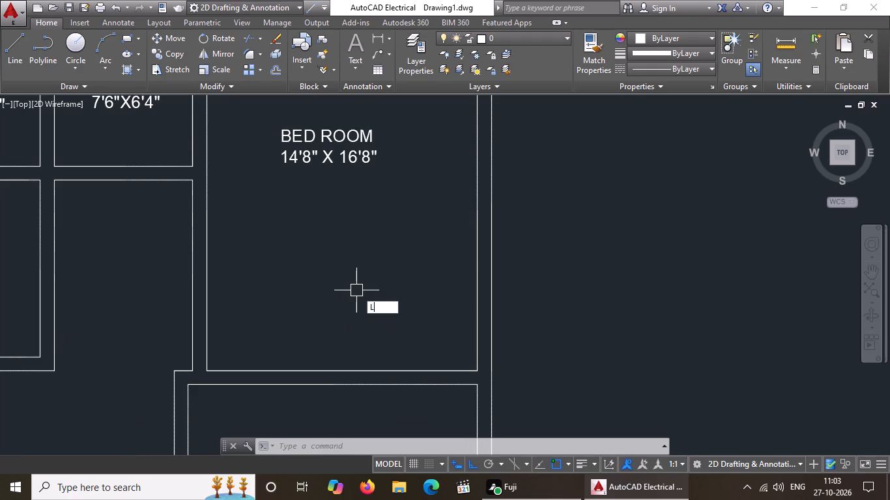
pyautogui.scroll(-1, 472, 217)
pyautogui.moveTo(469, 201); pyautogui.dragTo(469, 249, button='middle')
pyautogui.scroll(1, 465, 266)
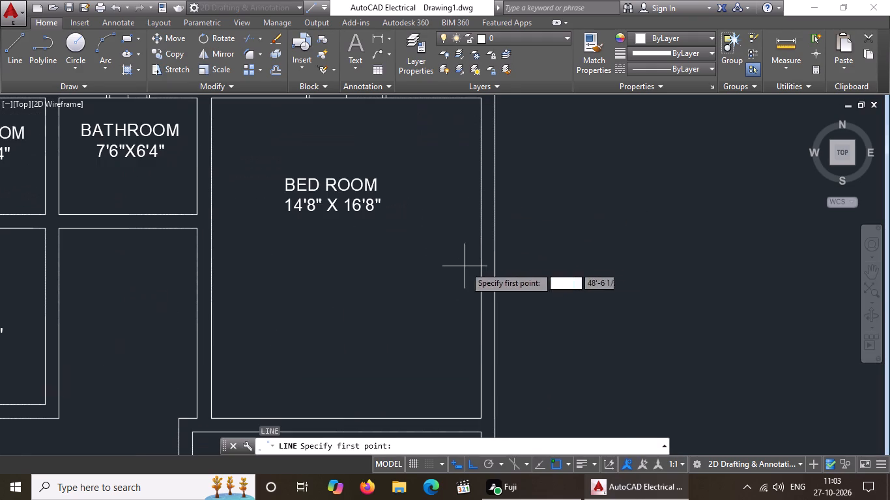
pyautogui.moveTo(480, 263); pyautogui.dragTo(502, 260)
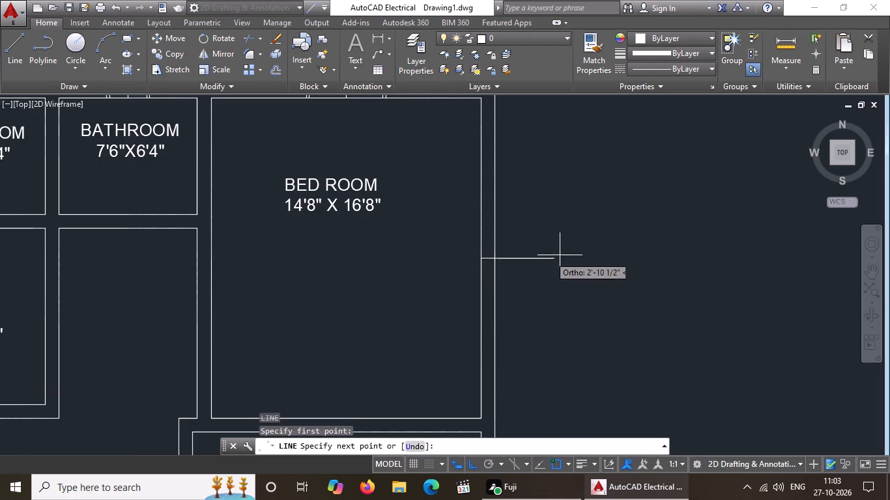
pyautogui.write('9"')
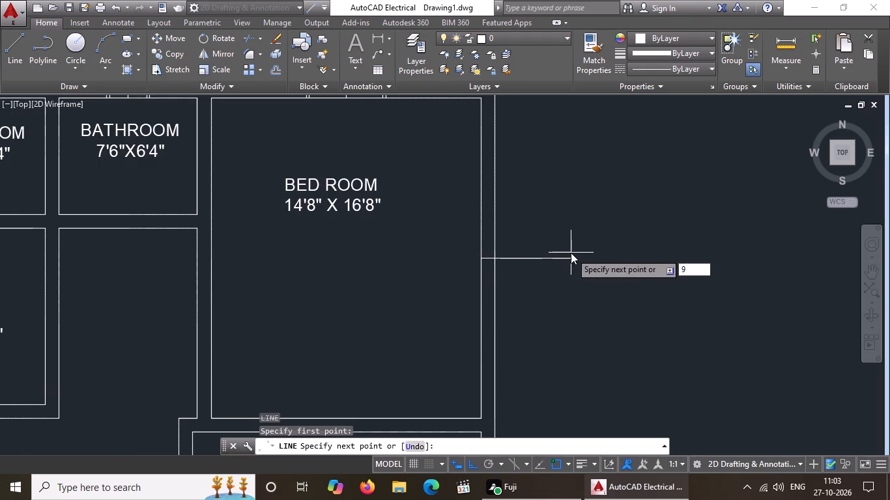
pyautogui.press('Return')
pyautogui.press('Return')
# Offset the line across the upper-right bedroom's right wall by 2' upward and downward to mark the window ends.
pyautogui.press('o')
pyautogui.press('Return')
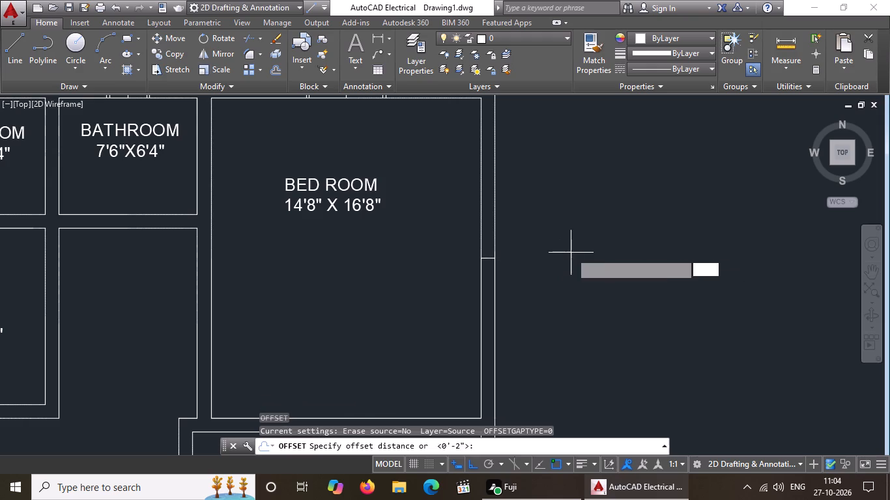
pyautogui.write("2'")
pyautogui.press('Return')
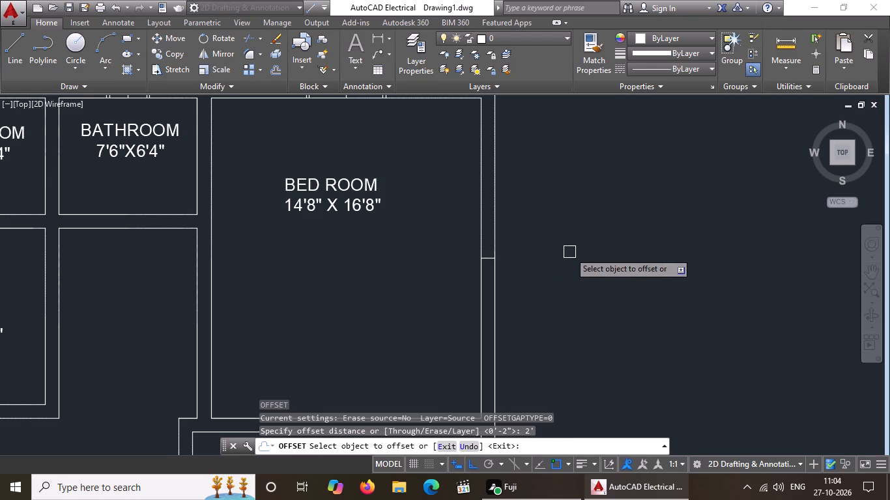
pyautogui.scroll(1, 491, 262)
pyautogui.moveTo(482, 253); pyautogui.dragTo(487, 238)
pyautogui.moveTo(491, 199); pyautogui.dragTo(493, 217)
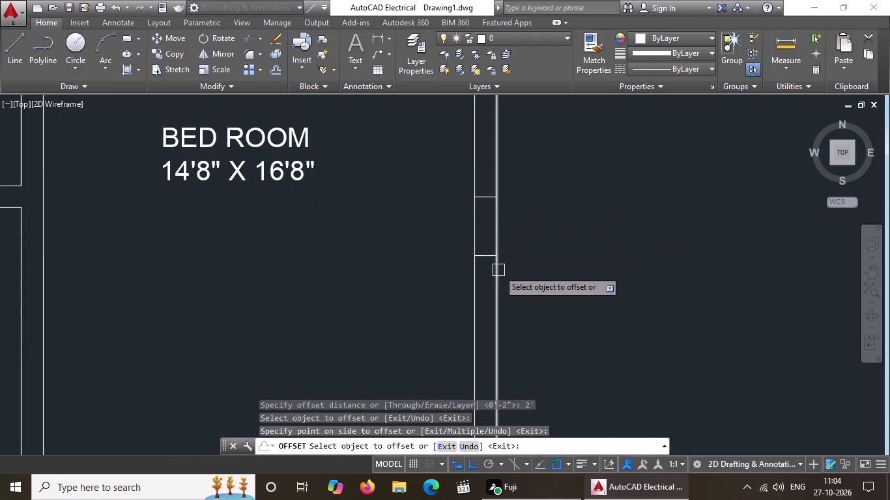
pyautogui.moveTo(484, 253); pyautogui.dragTo(486, 277)
pyautogui.click(486, 355)
pyautogui.scroll(-3, 577, 260)
pyautogui.press('Escape')
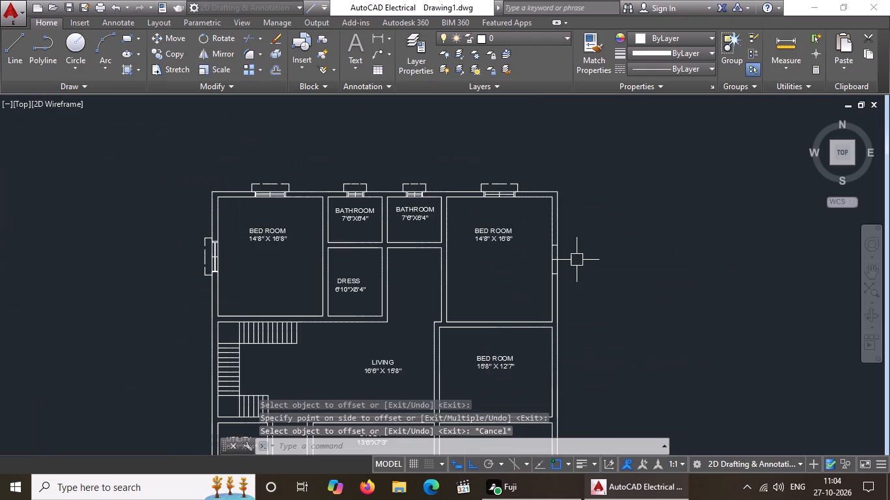
# Offset the right-wall window's upper and lower end lines outward by 2" to form the frame.
pyautogui.press('o')
pyautogui.press('Return')
pyautogui.write('2"')
pyautogui.press('Return')
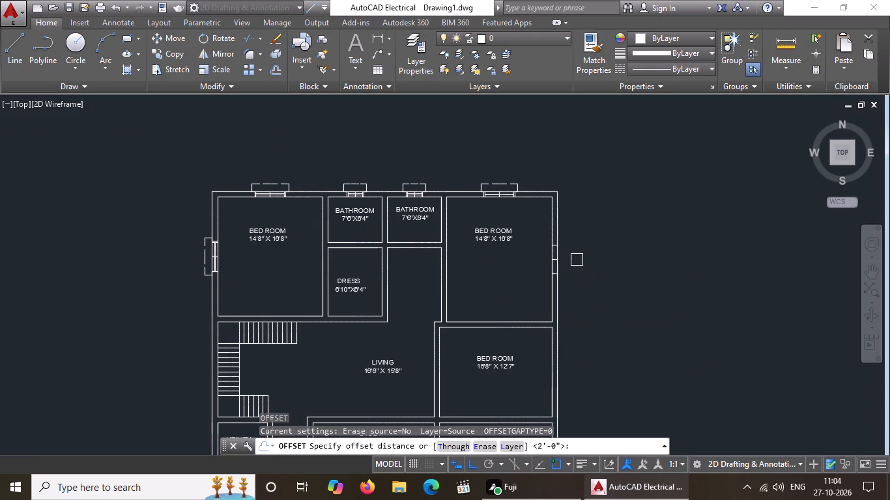
pyautogui.scroll(3, 569, 251)
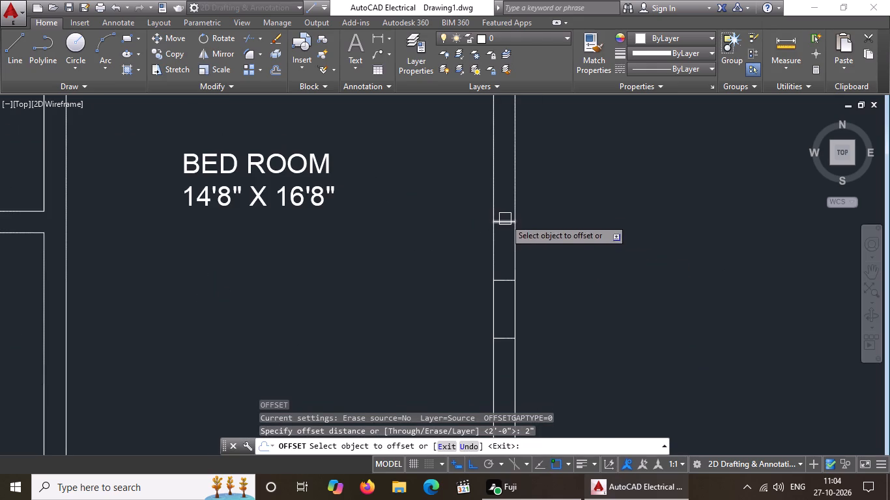
pyautogui.moveTo(505, 218); pyautogui.dragTo(504, 189)
pyautogui.moveTo(504, 180); pyautogui.dragTo(504, 191)
pyautogui.moveTo(508, 337); pyautogui.dragTo(506, 347)
pyautogui.click(497, 390)
pyautogui.press('Escape')
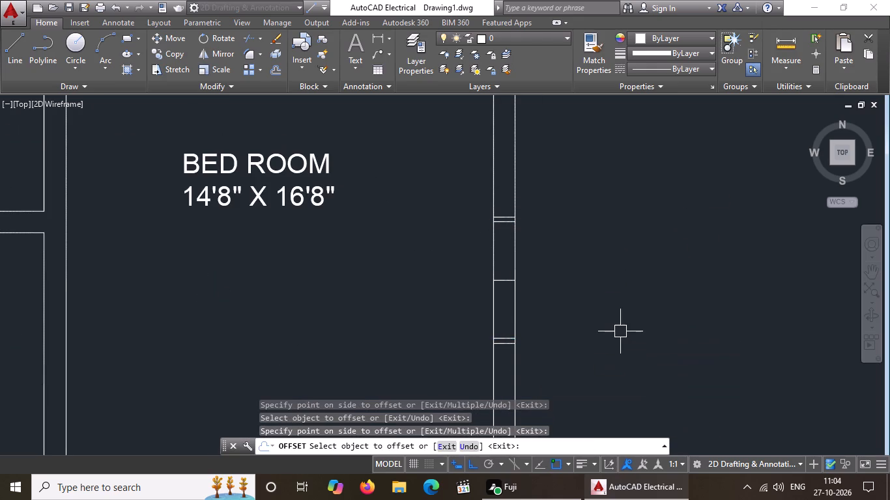
# Draw a vertical centre line between the midpoints of the right-wall window's inner end lines.
pyautogui.press('l')
pyautogui.press('Return')
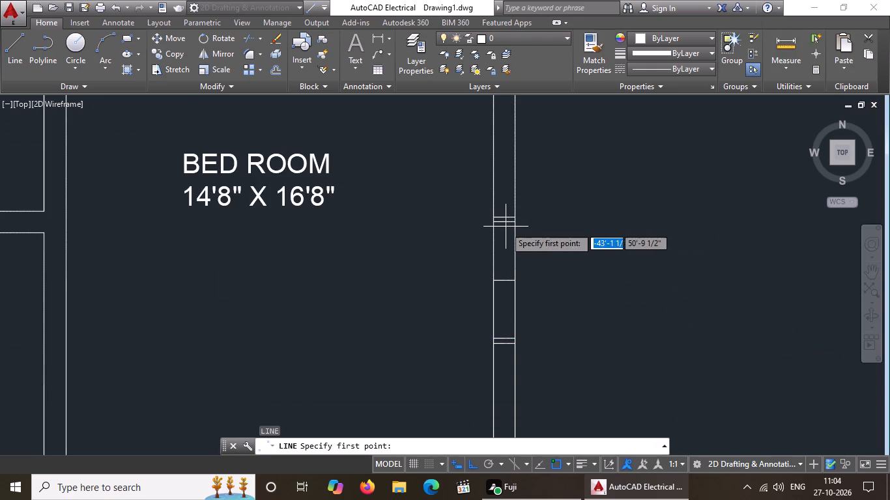
pyautogui.click(505, 221)
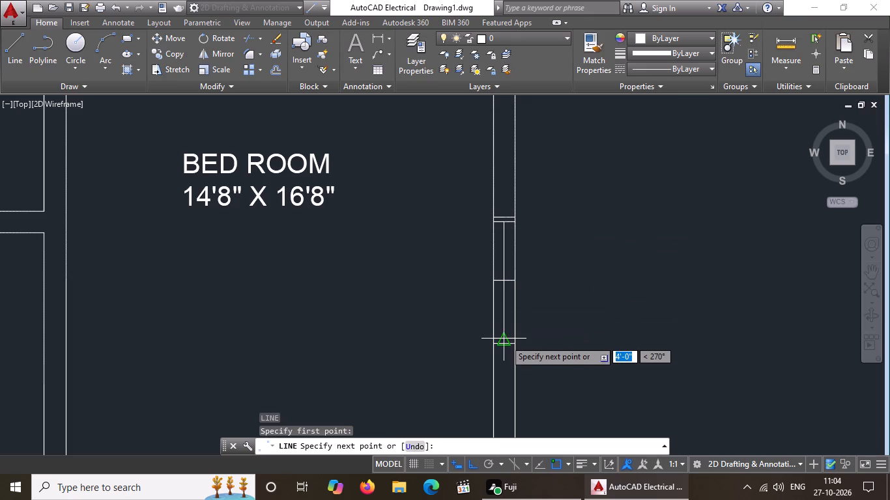
pyautogui.click(505, 339)
pyautogui.press('Escape')
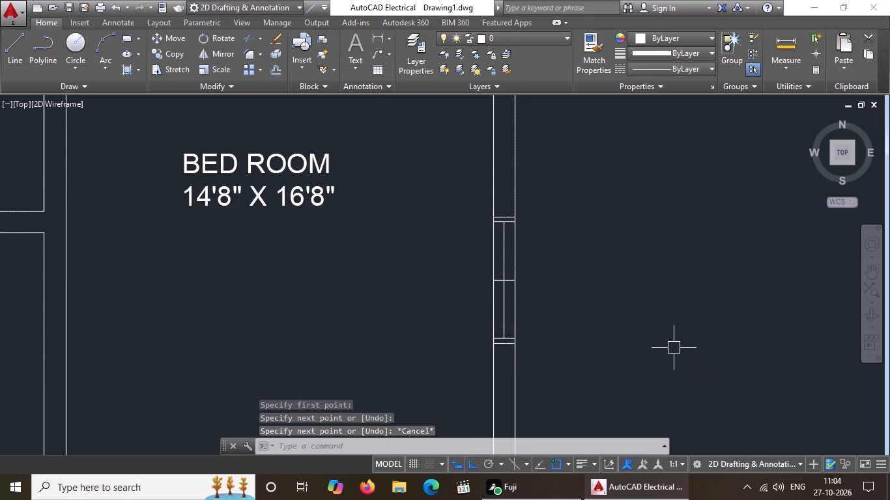
# Offset the horizontal centre line of the upper-right bedroom's top window by 1" above and below.
pyautogui.press('o')
pyautogui.press('Return')
pyautogui.write('1"')
pyautogui.press('Return')
pyautogui.scroll(-2, 674, 348)
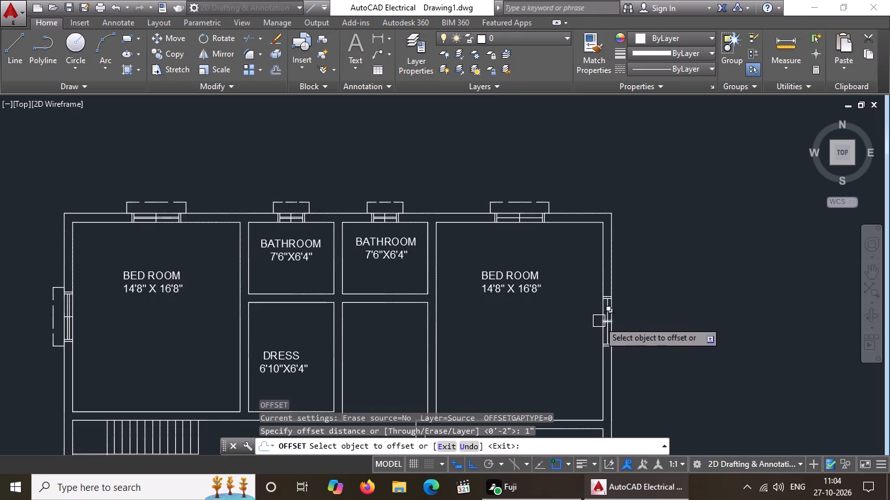
pyautogui.scroll(4, 511, 212)
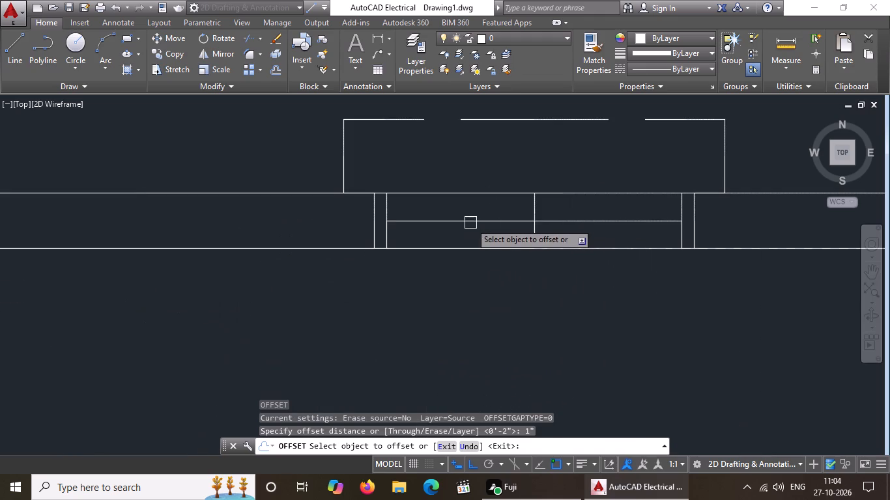
pyautogui.moveTo(469, 219); pyautogui.dragTo(470, 214)
pyautogui.click(472, 204)
pyautogui.click(476, 221)
pyautogui.click(476, 236)
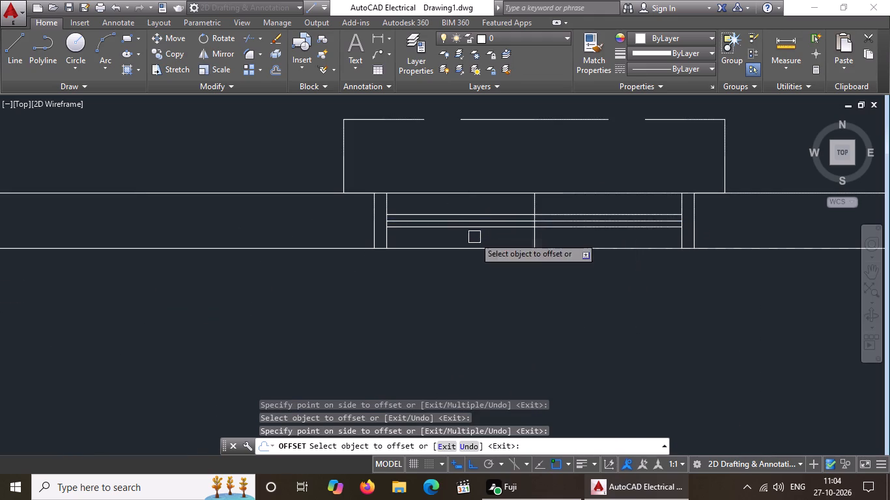
# Offset the right-wall window's vertical centre line by 1" to both sides.
pyautogui.scroll(-4, 495, 232)
pyautogui.scroll(4, 649, 399)
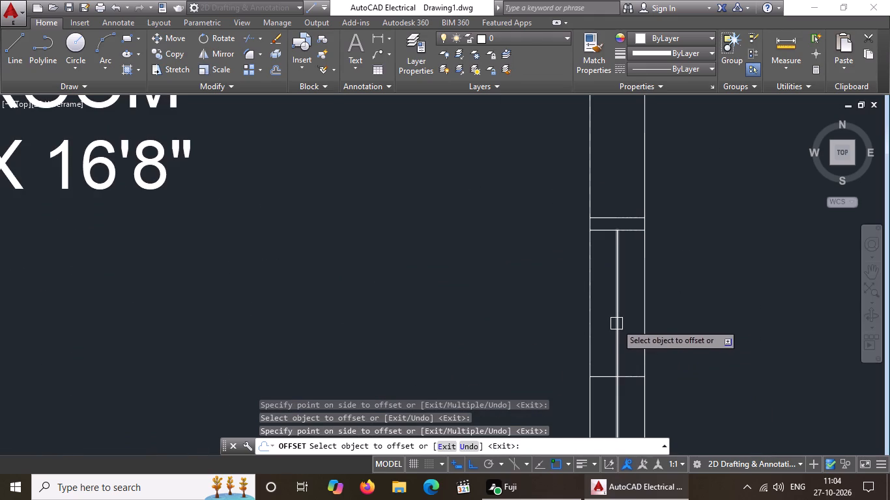
pyautogui.click(616, 324)
pyautogui.click(586, 341)
pyautogui.moveTo(620, 324); pyautogui.dragTo(625, 320)
pyautogui.click(637, 314)
pyautogui.press('Escape')
pyautogui.scroll(-4, 681, 306)
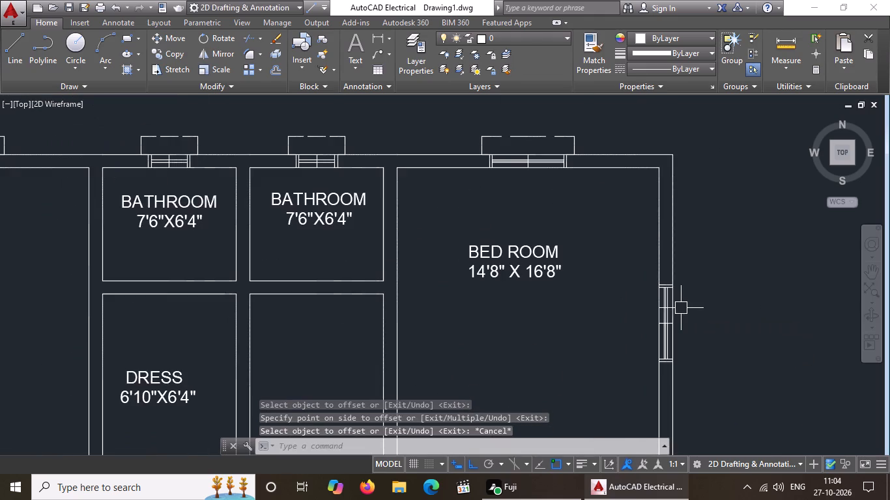
# Delete the original horizontal centre line of the upper-right bedroom's top window, between its two offset lines.
pyautogui.scroll(3, 506, 146)
pyautogui.scroll(2, 526, 212)
pyautogui.click(525, 202)
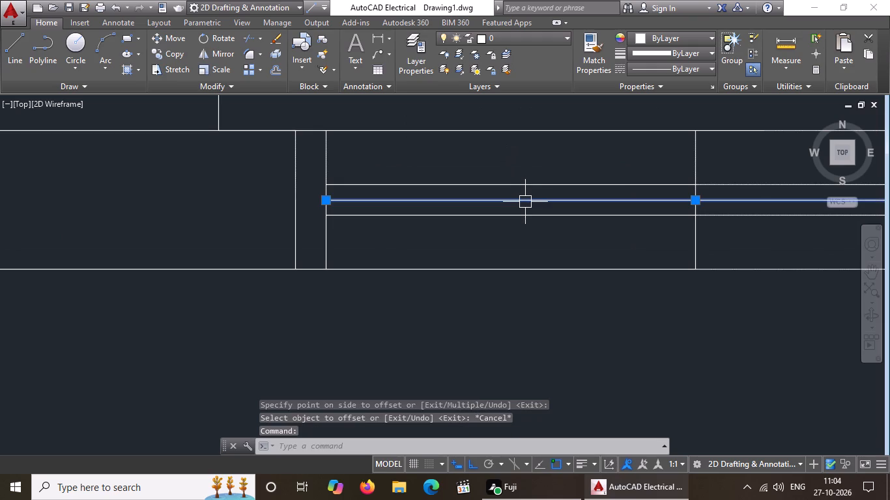
pyautogui.press('Delete')
pyautogui.scroll(-4, 461, 191)
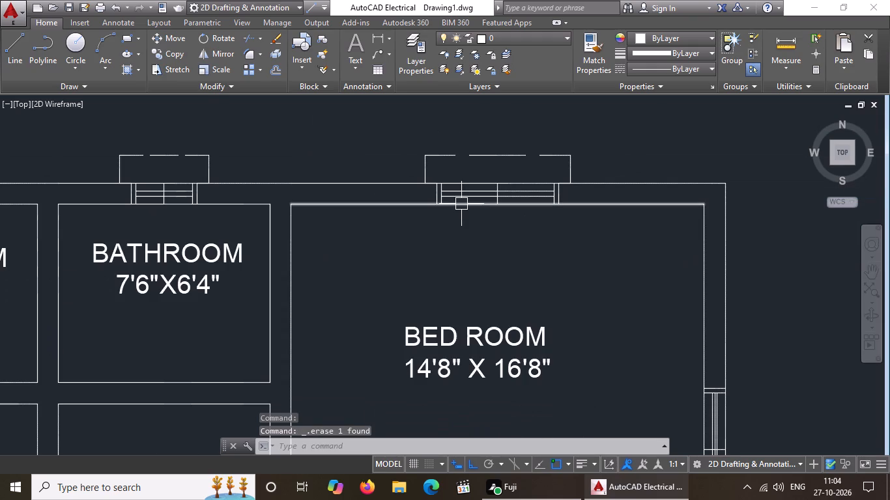
# Delete the original vertical centre line of the upper-right bedroom's right-wall window.
pyautogui.scroll(-3, 461, 206)
pyautogui.scroll(5, 529, 287)
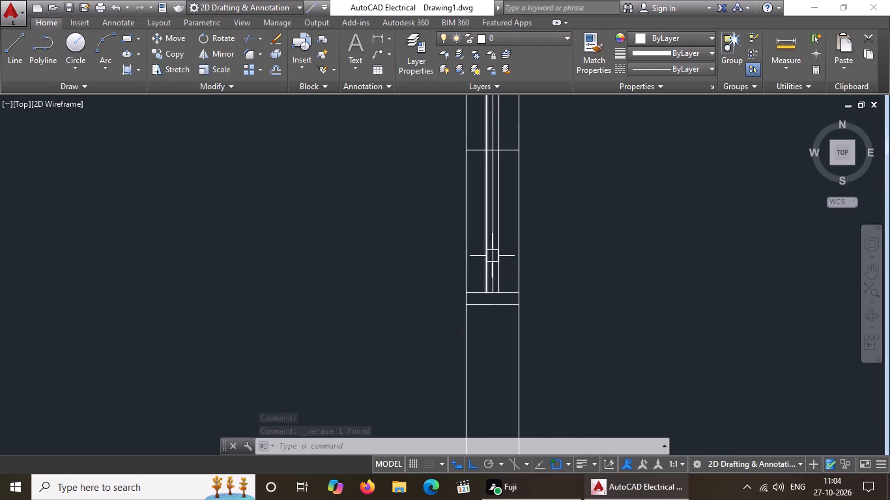
pyautogui.scroll(2, 492, 255)
pyautogui.click(493, 249)
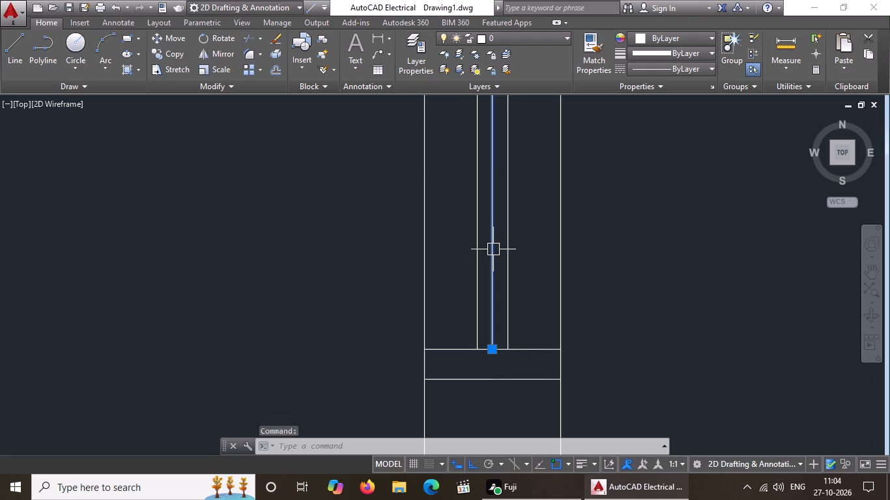
pyautogui.press('Delete')
pyautogui.scroll(-7, 502, 269)
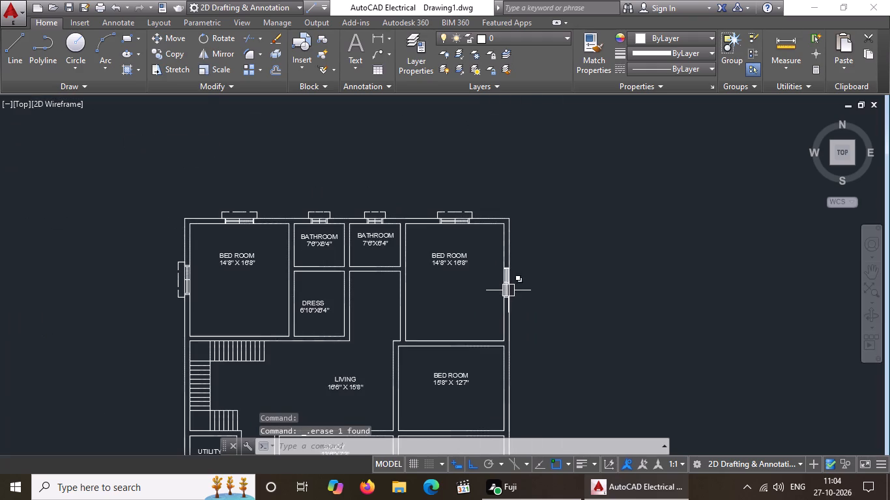
# Draw a line from the right-wall window's upper outer corner, 5" up along the wall and 1' outward.
pyautogui.scroll(3, 523, 304)
pyautogui.press('l')
pyautogui.press('Return')
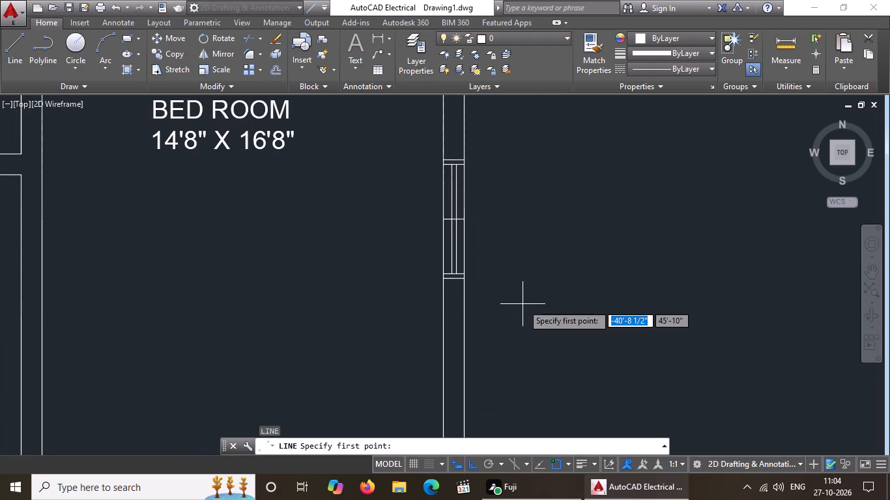
pyautogui.scroll(2, 477, 174)
pyautogui.scroll(-3, 445, 145)
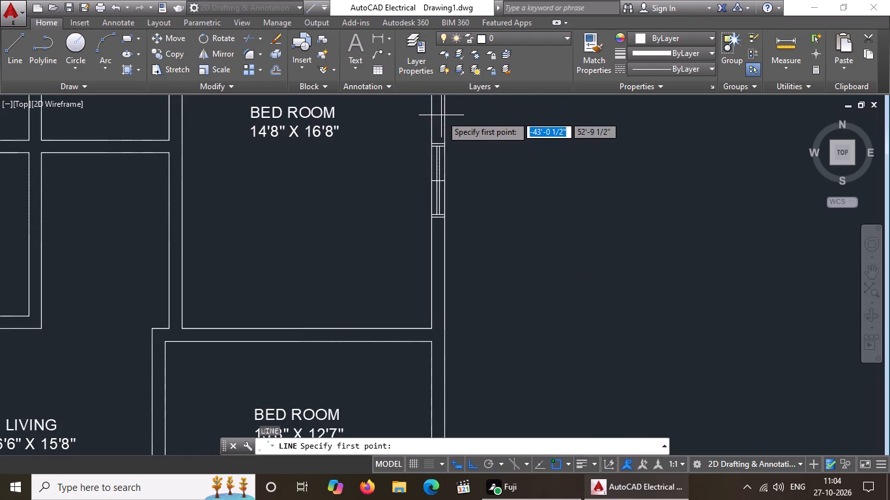
pyautogui.moveTo(450, 167); pyautogui.dragTo(463, 234, button='middle')
pyautogui.scroll(2, 458, 209)
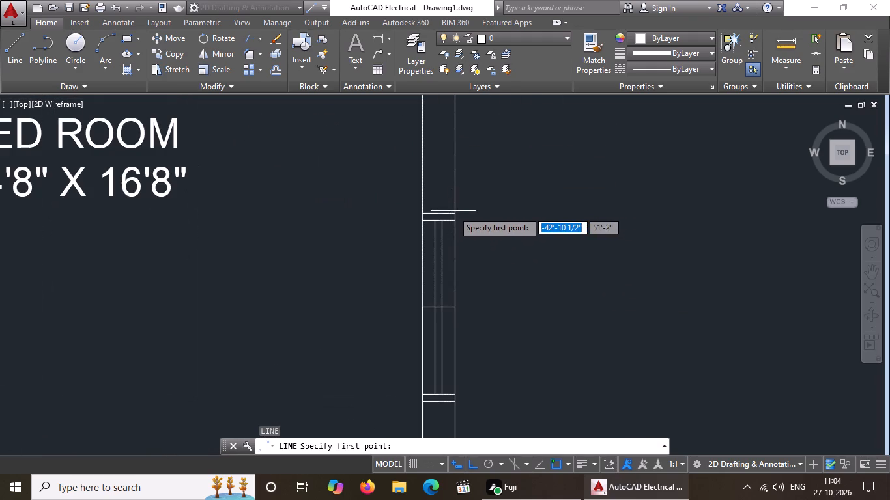
pyautogui.moveTo(455, 214); pyautogui.dragTo(455, 201)
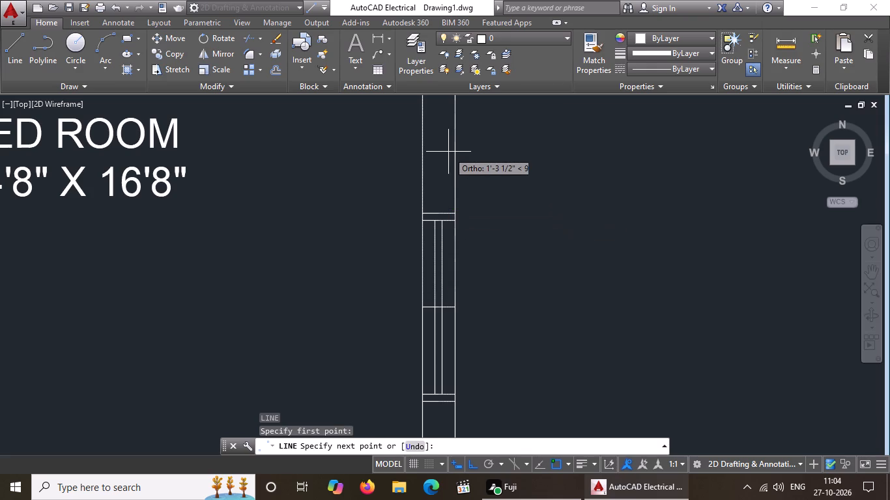
pyautogui.press('5')
pyautogui.hotkey('shift', '"')
pyautogui.press('Return')
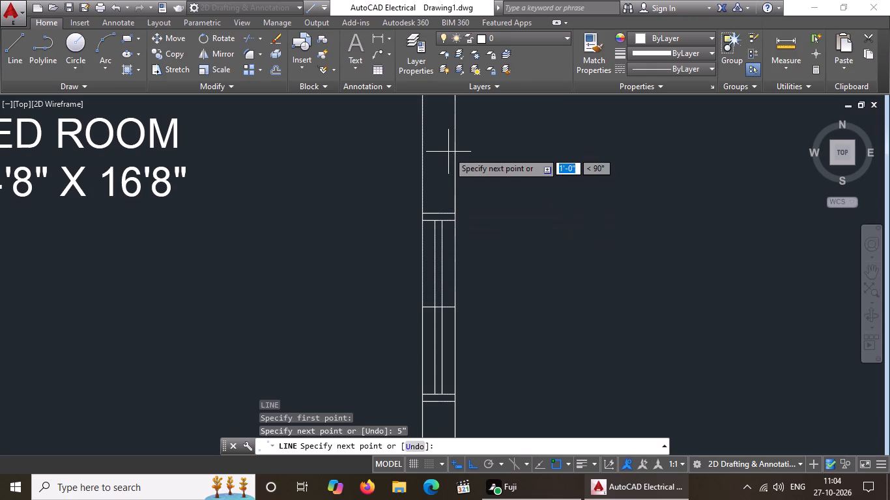
pyautogui.write("1'")
pyautogui.press('Return')
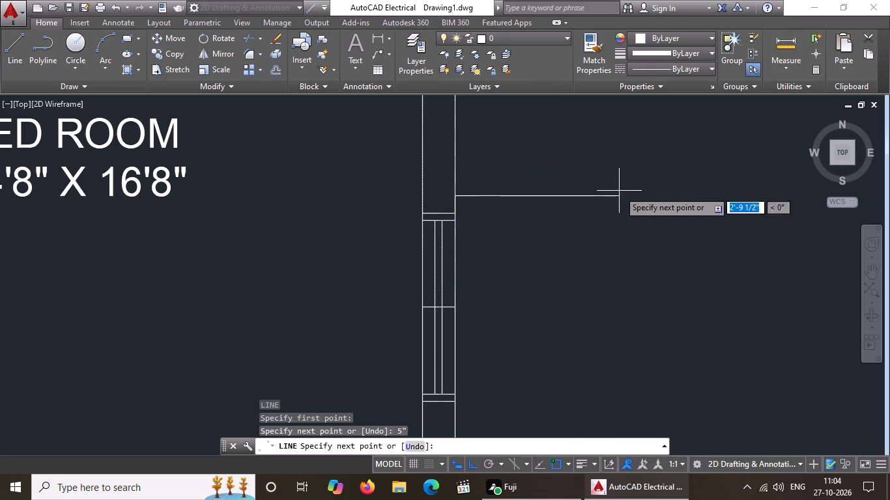
pyautogui.press('Return')
pyautogui.scroll(-2, 617, 204)
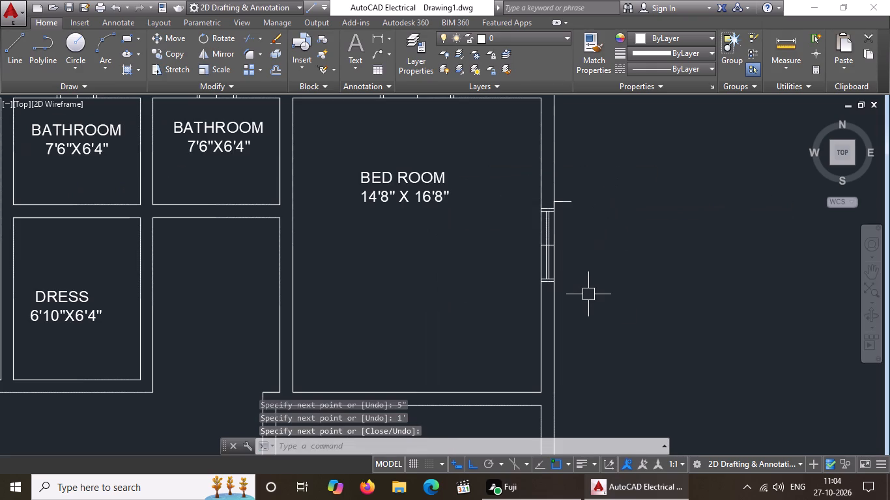
# Draw a line from the window's lower outer corner, 5" down and 1' outward, and close it up to the upper projection line's end.
pyautogui.press('l')
pyautogui.press('Return')
pyautogui.scroll(3, 579, 289)
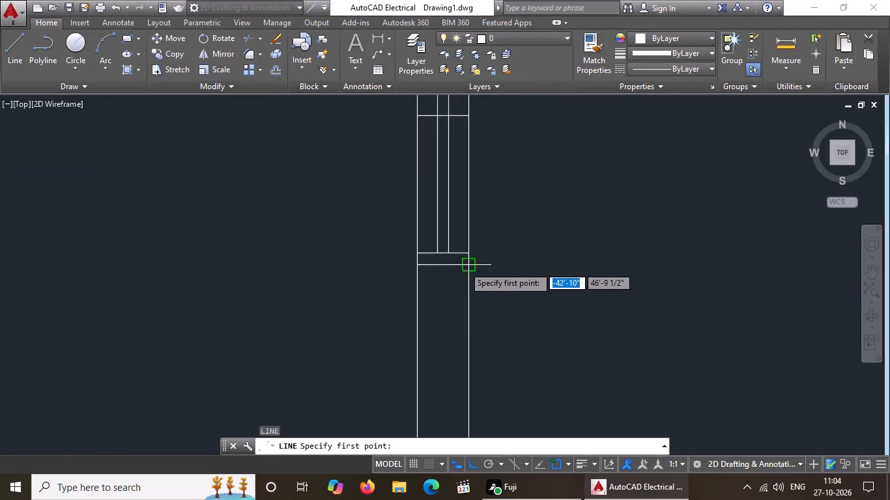
pyautogui.moveTo(468, 262); pyautogui.dragTo(467, 308)
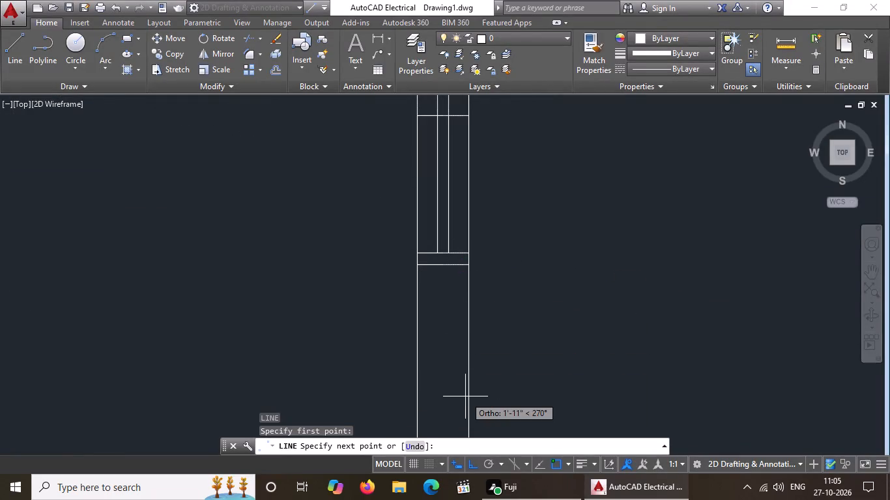
pyautogui.write('5"')
pyautogui.press('Return')
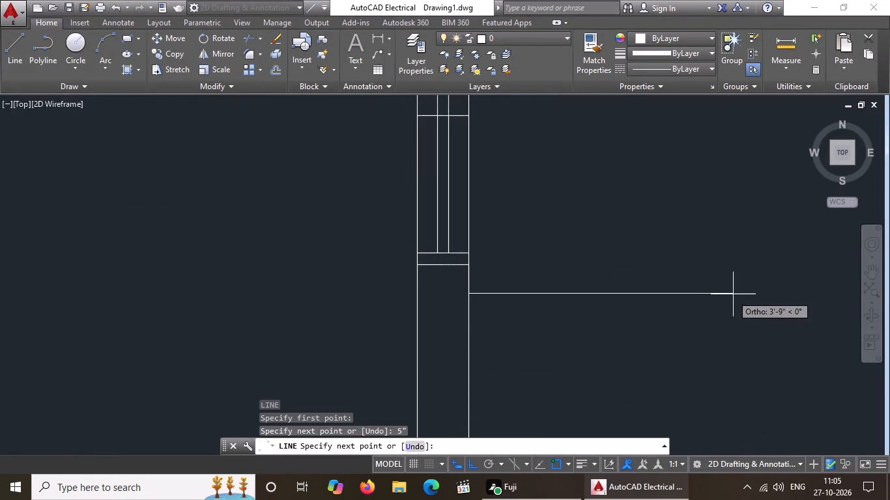
pyautogui.write("1'")
pyautogui.press('Return')
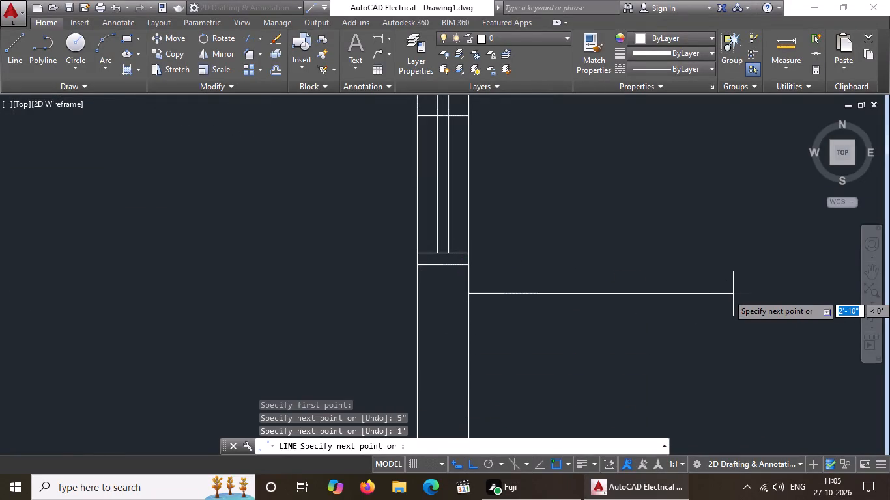
pyautogui.scroll(-4, 593, 295)
pyautogui.scroll(3, 580, 245)
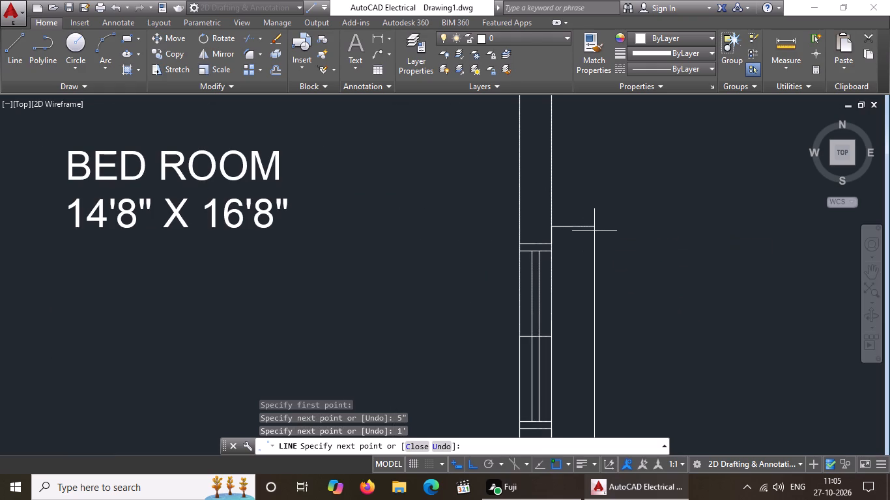
pyautogui.click(594, 227)
pyautogui.scroll(-3, 655, 221)
pyautogui.press('Escape')
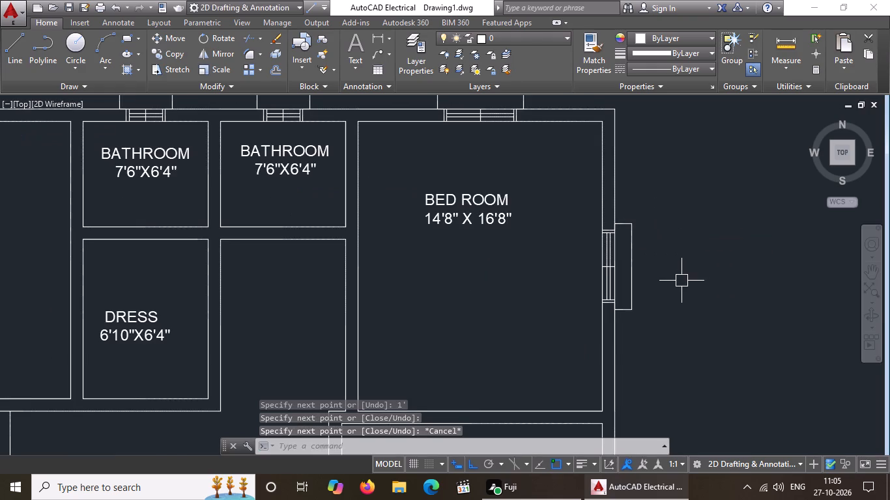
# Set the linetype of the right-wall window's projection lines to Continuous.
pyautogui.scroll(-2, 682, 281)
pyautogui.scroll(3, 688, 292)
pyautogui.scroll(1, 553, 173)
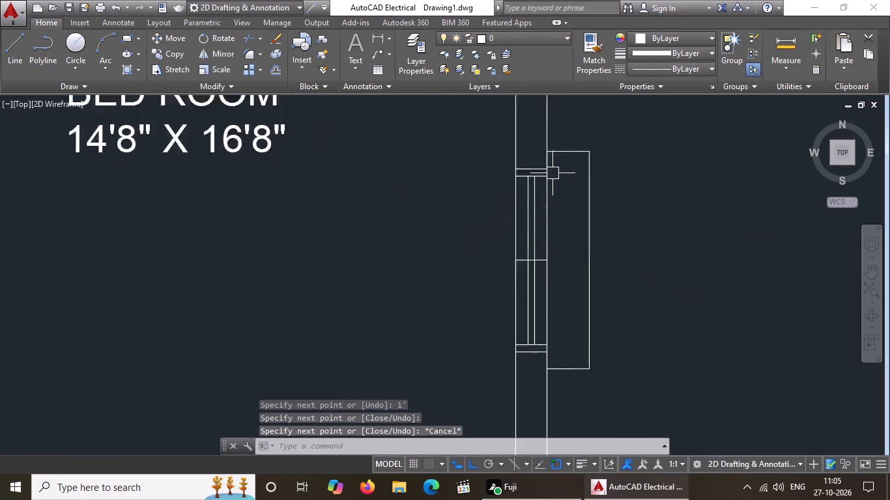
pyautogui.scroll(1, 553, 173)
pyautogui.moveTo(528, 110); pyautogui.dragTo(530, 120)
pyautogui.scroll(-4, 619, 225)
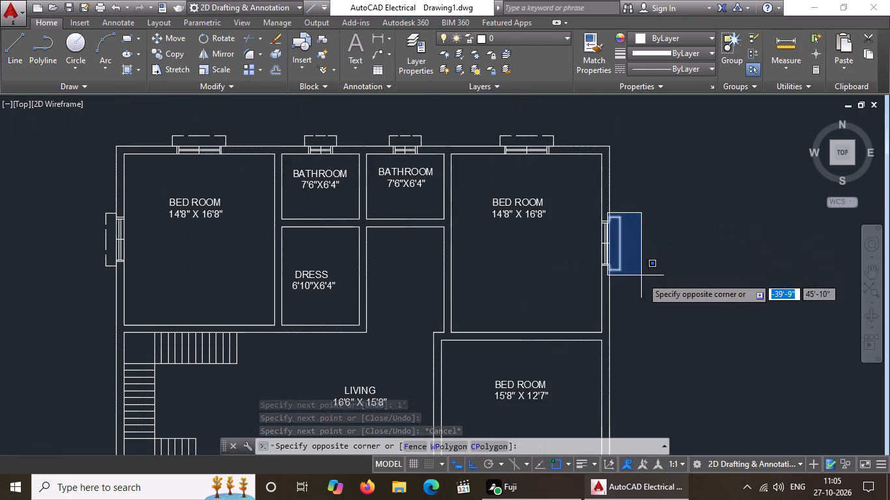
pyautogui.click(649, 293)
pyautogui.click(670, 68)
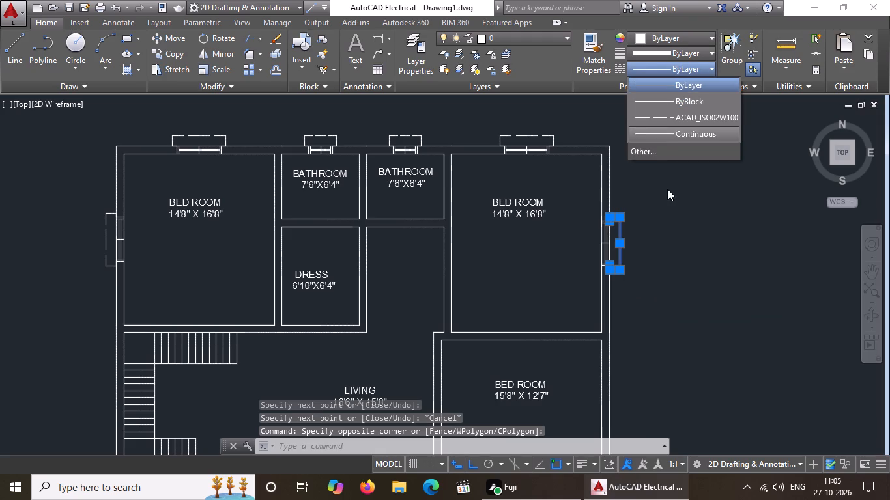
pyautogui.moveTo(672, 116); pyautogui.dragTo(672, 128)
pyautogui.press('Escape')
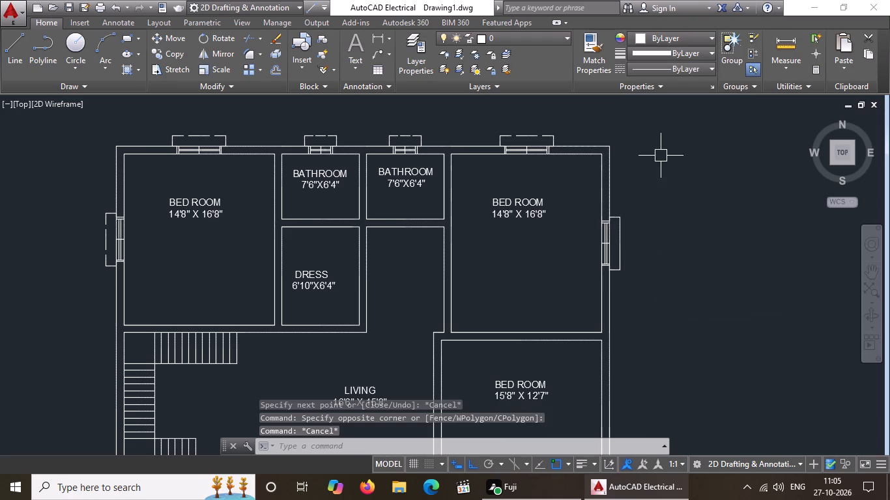
# Set the linetype of the right-wall window's projection lines to ACAD_ISO02W100.
pyautogui.scroll(3, 625, 238)
pyautogui.moveTo(546, 121); pyautogui.dragTo(546, 129)
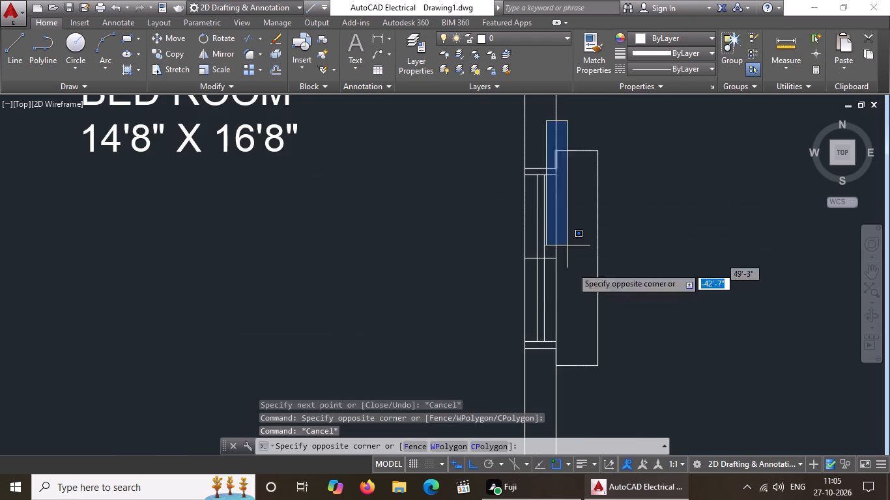
pyautogui.moveTo(617, 376); pyautogui.dragTo(622, 368)
pyautogui.click(689, 68)
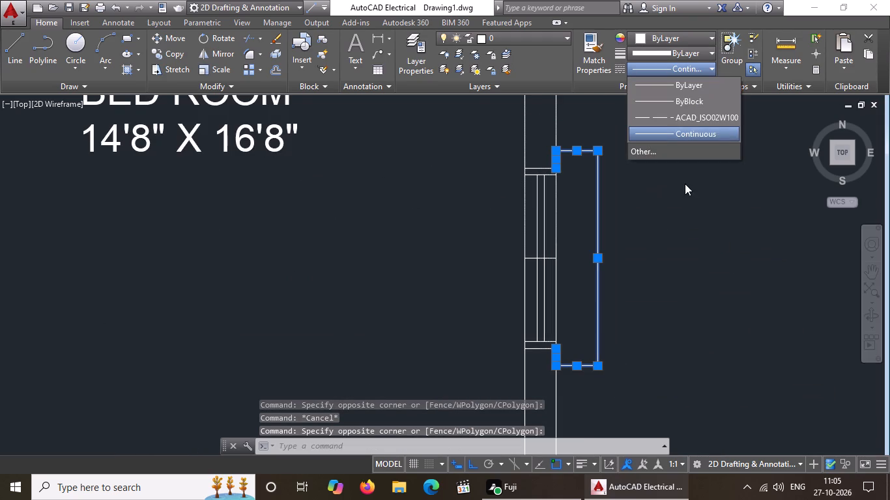
pyautogui.click(683, 119)
# Set the linetype scale of the selected projection lines to 2 in their properties, and close the properties.
pyautogui.rightClick(643, 242)
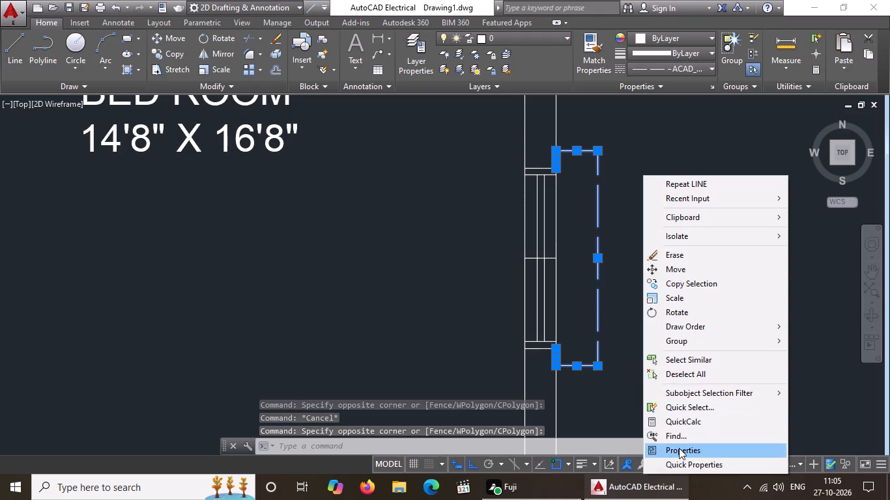
pyautogui.click(680, 448)
pyautogui.click(144, 193)
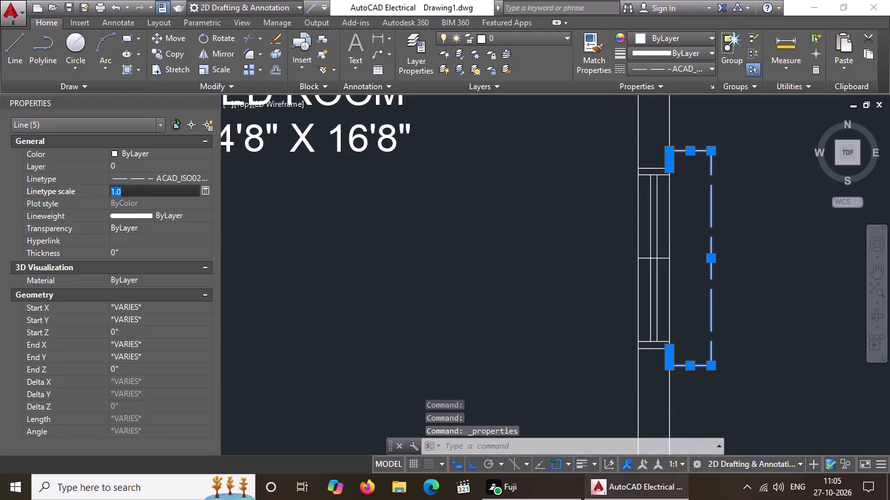
pyautogui.press('BackSpace')
pyautogui.press('BackSpace')
pyautogui.press('2')
pyautogui.press('Return')
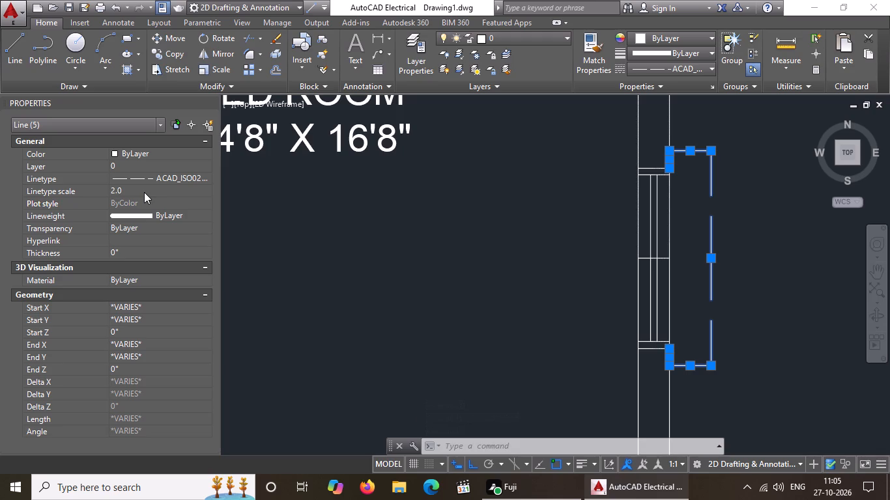
pyautogui.scroll(-2, 253, 204)
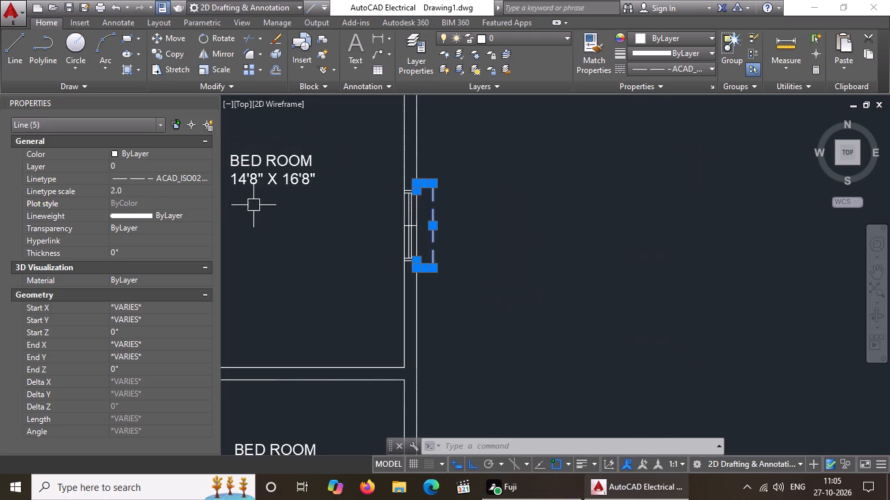
pyautogui.press('Escape')
pyautogui.press('Escape')
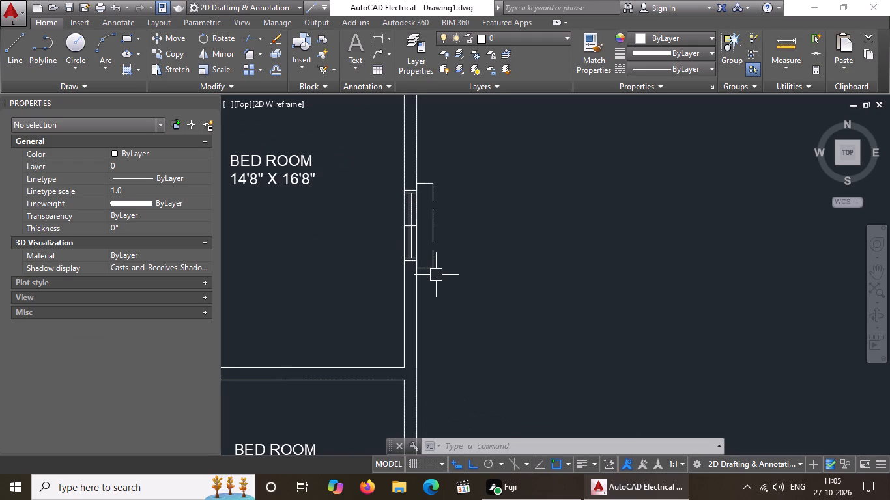
pyautogui.scroll(-4, 401, 284)
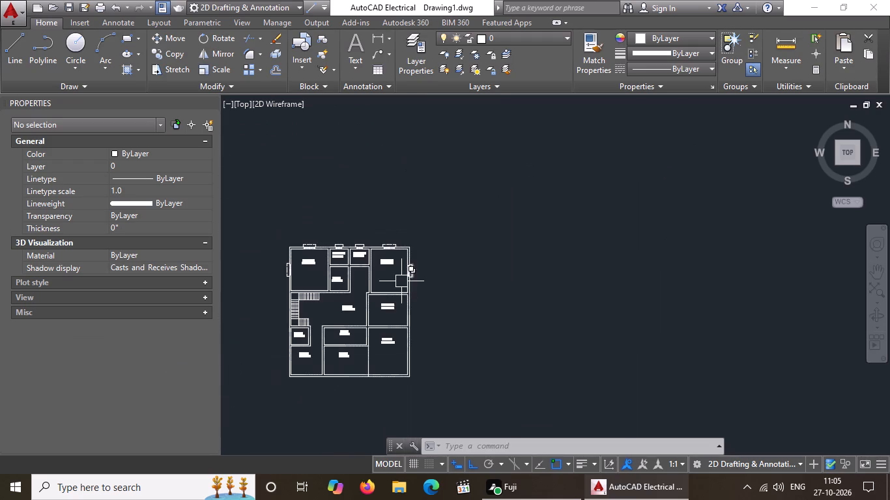
pyautogui.moveTo(367, 329); pyautogui.dragTo(418, 295, button='middle')
pyautogui.press('Escape')
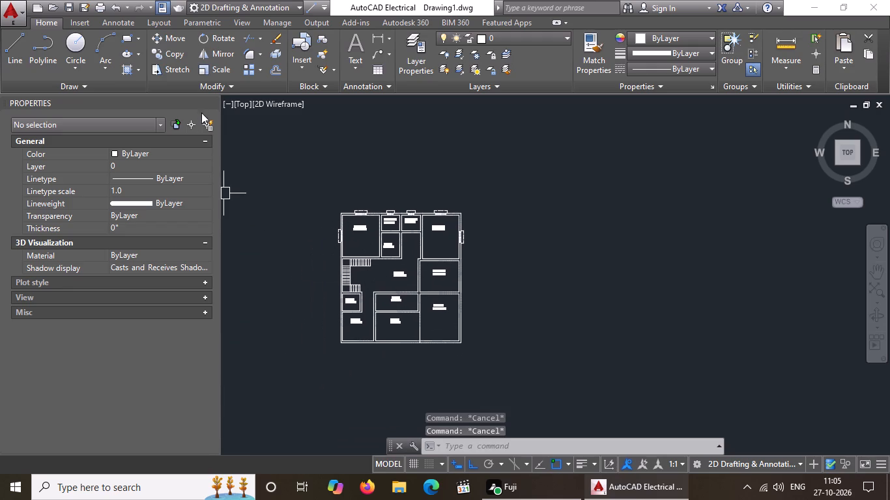
pyautogui.click(210, 100)
# Draw a 9" line across the right outer wall from the inner midpoint of the 15'8" X 12'7" bedroom's wall.
pyautogui.scroll(-1, 308, 273)
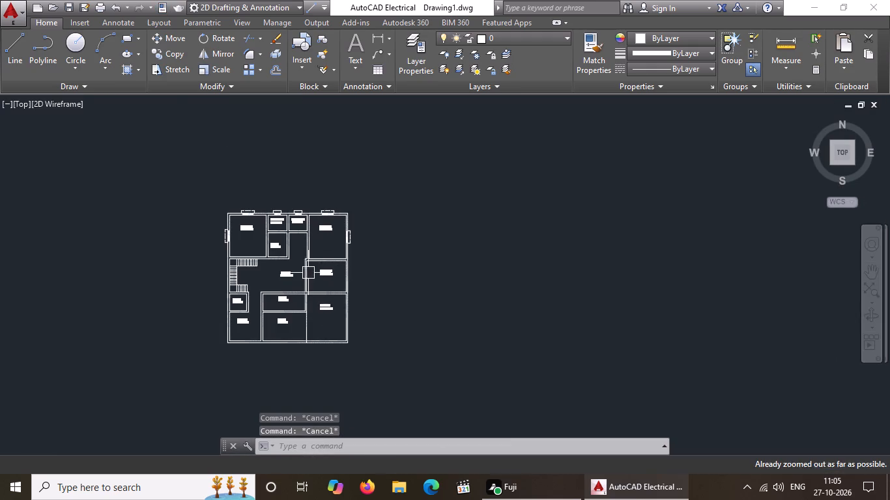
pyautogui.scroll(3, 312, 294)
pyautogui.moveTo(332, 271); pyautogui.dragTo(332, 367, button='middle')
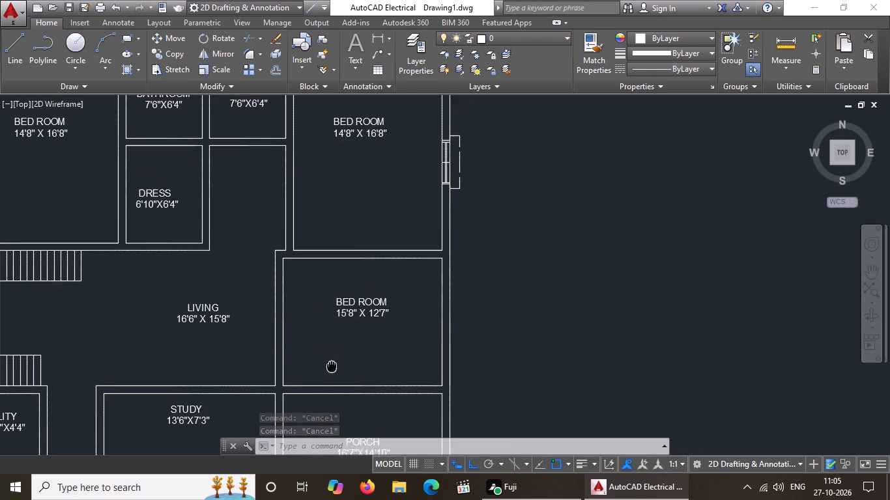
pyautogui.moveTo(332, 367); pyautogui.dragTo(332, 370, button='middle')
pyautogui.scroll(-1, 425, 325)
pyautogui.press('Escape')
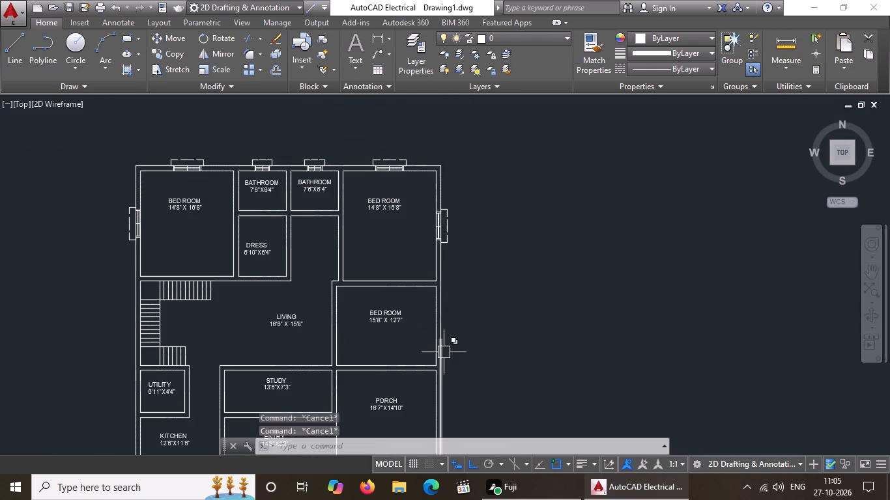
pyautogui.scroll(3, 444, 350)
pyautogui.press('l')
pyautogui.press('Return')
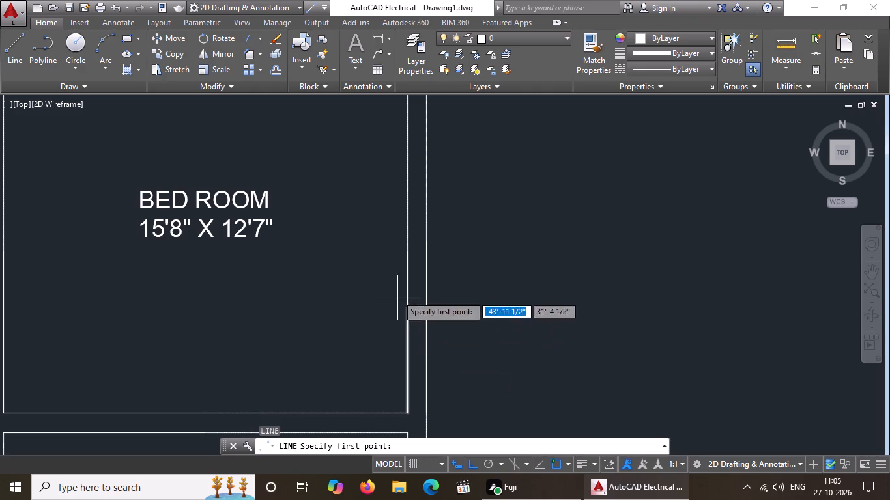
pyautogui.scroll(-2, 411, 189)
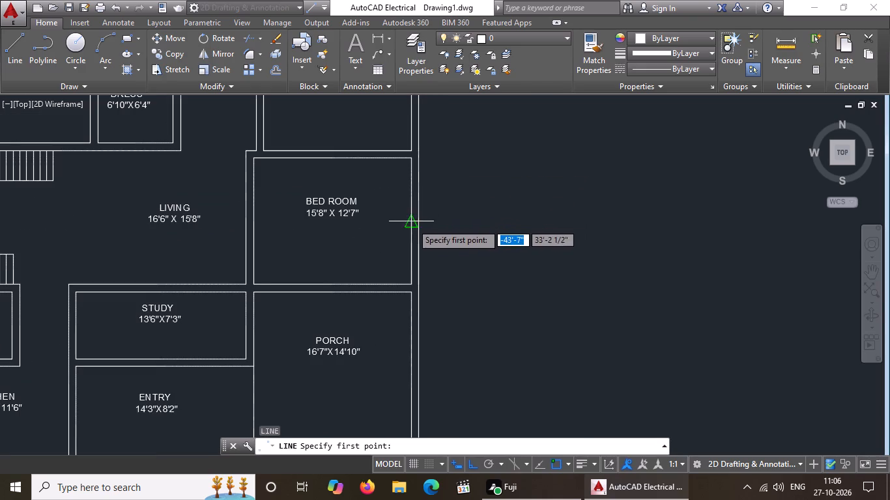
pyautogui.moveTo(411, 224); pyautogui.dragTo(447, 223)
pyautogui.press('9')
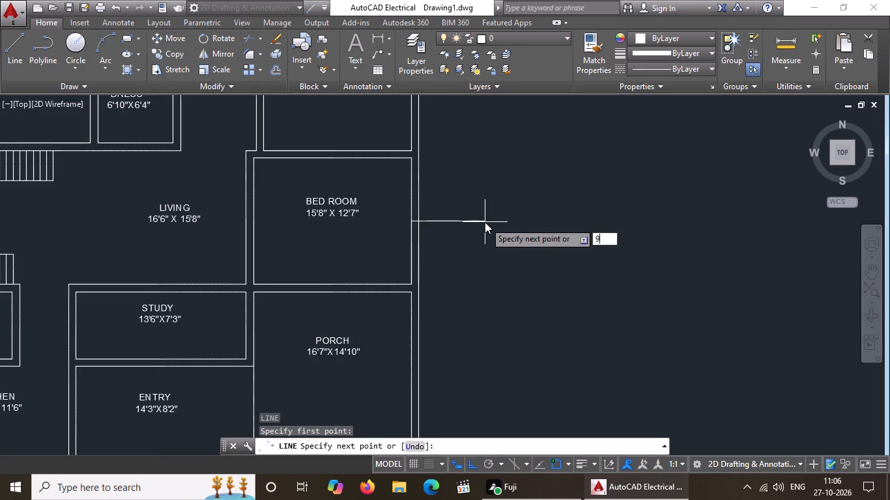
pyautogui.hotkey('shift', '"')
pyautogui.press('Return')
pyautogui.press('Return')
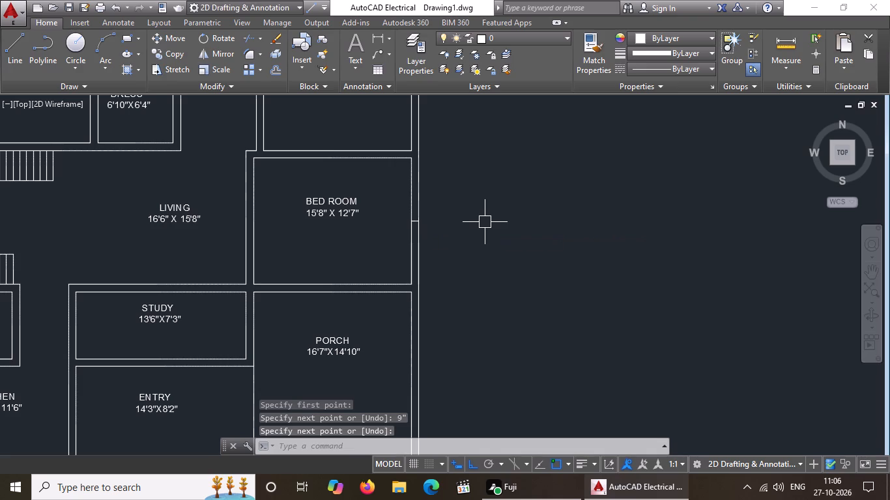
# Offset the 9" line in the 15'8" X 12'7" bedroom's outer wall by 2' to both sides along the wall.
pyautogui.press('o')
pyautogui.press('Return')
pyautogui.write("2'")
pyautogui.press('Return')
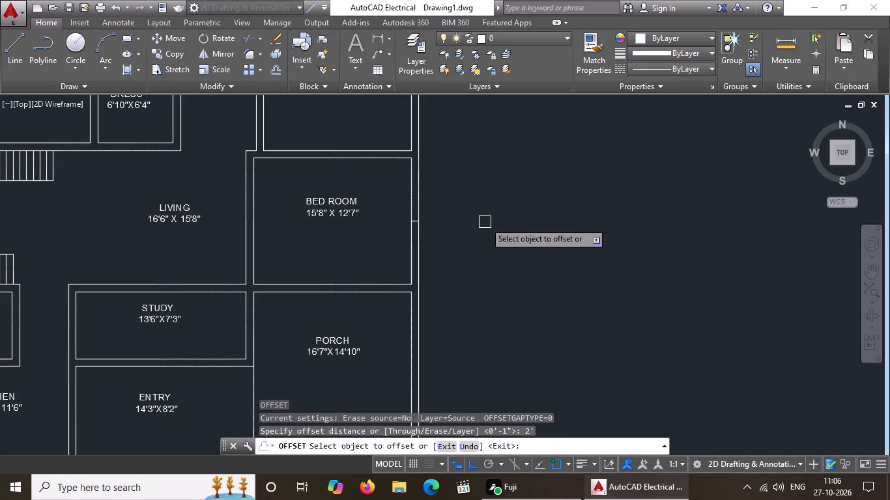
pyautogui.scroll(4, 404, 222)
pyautogui.moveTo(452, 216); pyautogui.dragTo(453, 196)
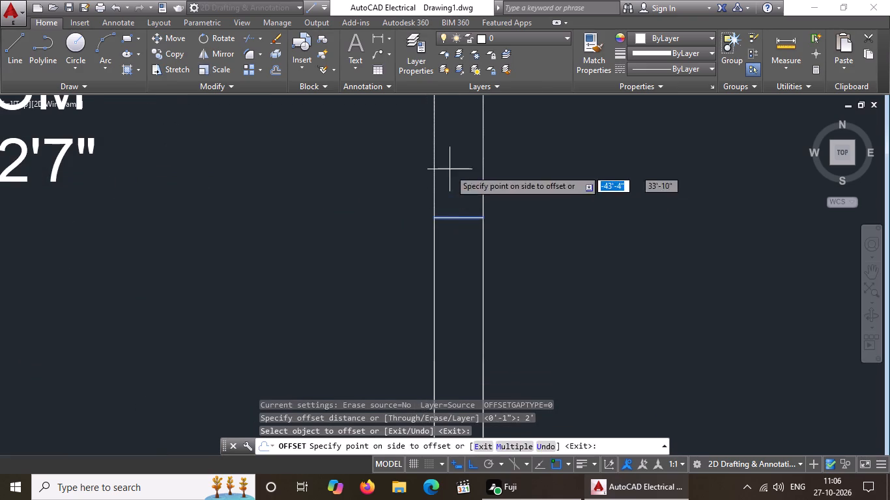
pyautogui.click(450, 158)
pyautogui.moveTo(459, 217); pyautogui.dragTo(459, 228)
pyautogui.click(459, 318)
pyautogui.scroll(-5, 492, 305)
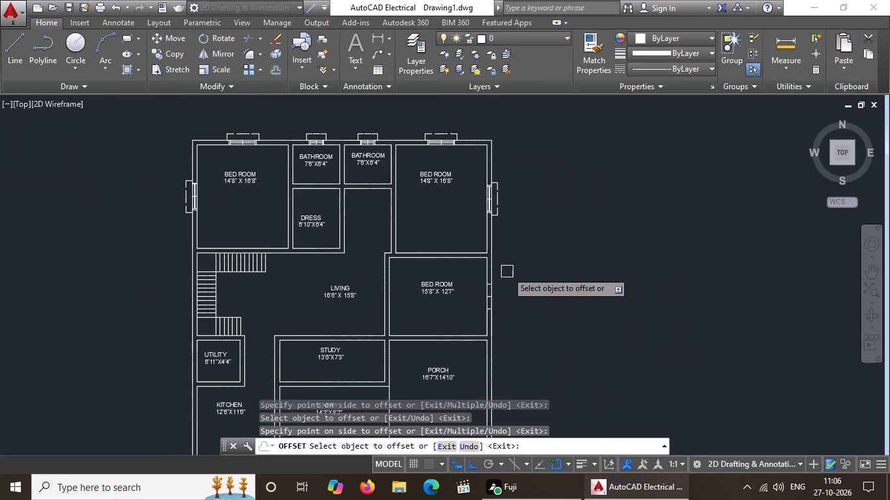
pyautogui.scroll(2, 502, 277)
pyautogui.press('Escape')
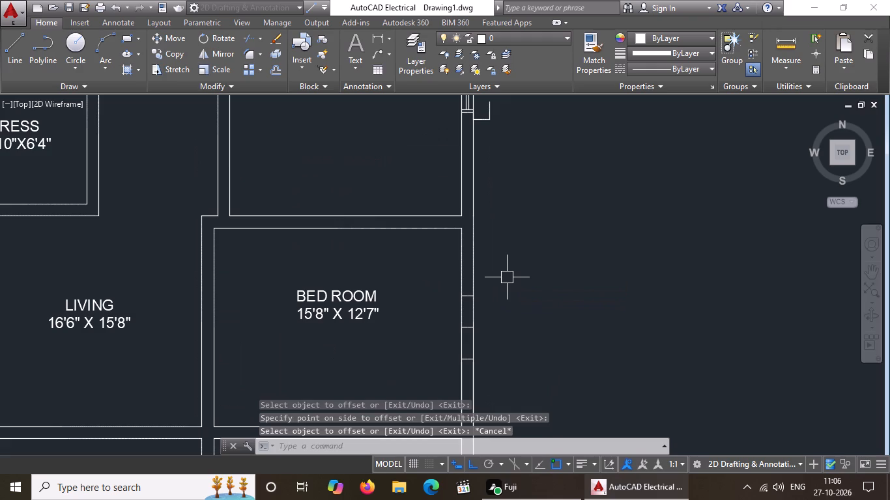
# Offset the upper end line of the bedroom's window opening 2" outward, away from the window's centre.
pyautogui.press('o')
pyautogui.press('Return')
pyautogui.write('2"')
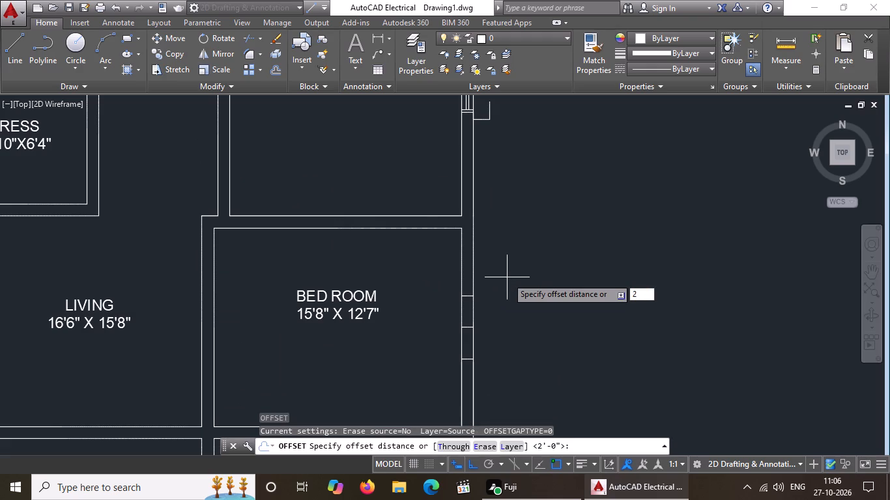
pyautogui.press('Return')
pyautogui.scroll(3, 463, 288)
pyautogui.moveTo(476, 322); pyautogui.dragTo(470, 290)
pyautogui.click(466, 268)
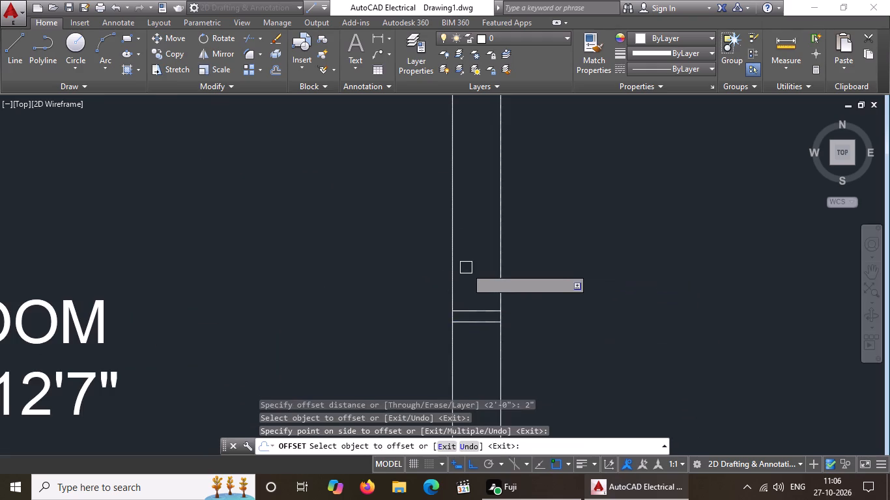
pyautogui.scroll(-3, 483, 253)
pyautogui.scroll(3, 460, 331)
pyautogui.click(547, 344)
pyautogui.moveTo(531, 415); pyautogui.dragTo(538, 410)
pyautogui.press('Escape')
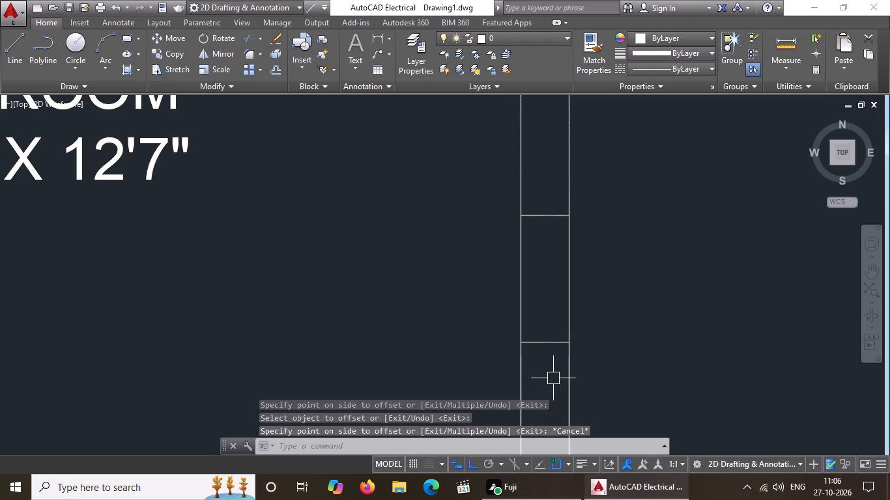
# Offset the lower end line of the bedroom's window opening 2" outward, away from the window's centre.
pyautogui.press('o')
pyautogui.press('Return')
pyautogui.write('2"')
pyautogui.press('Return')
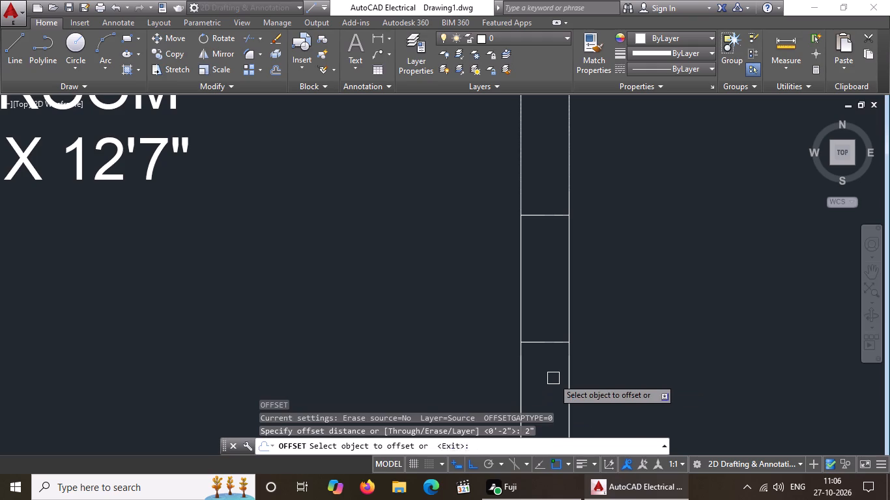
pyautogui.moveTo(545, 341); pyautogui.dragTo(547, 357)
pyautogui.click(558, 408)
pyautogui.scroll(-3, 594, 355)
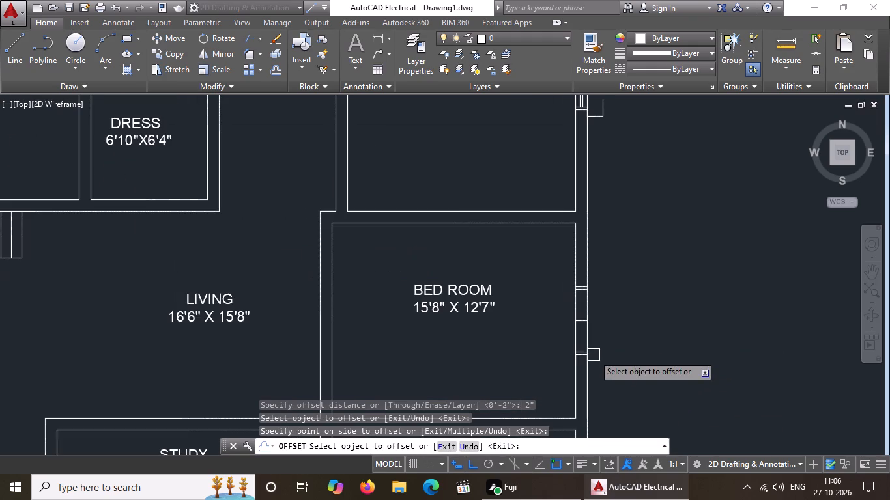
pyautogui.press('Escape')
# Draw a vertical line along the middle of the window, joining the midpoints of its two inner end lines.
pyautogui.press('l')
pyautogui.press('Return')
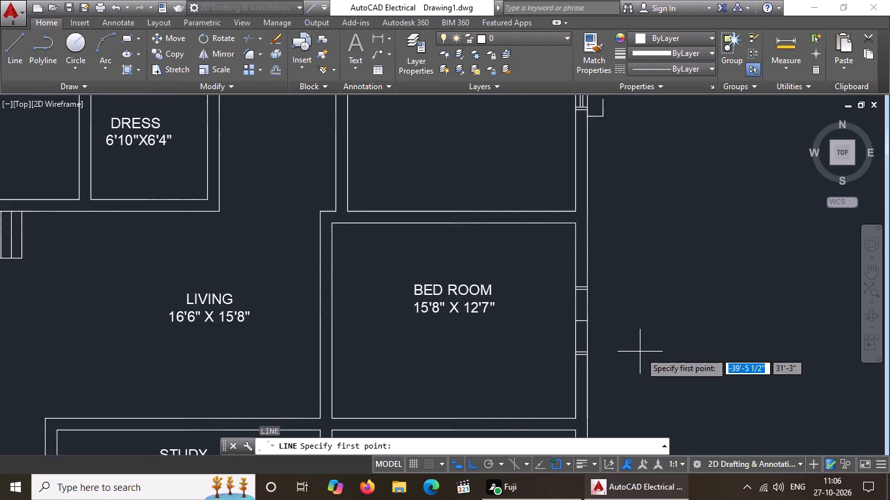
pyautogui.scroll(2, 596, 312)
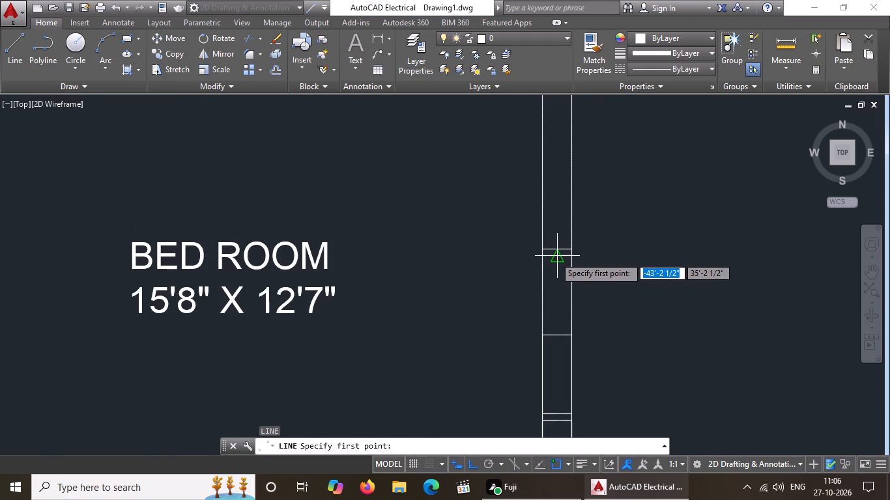
pyautogui.moveTo(554, 256); pyautogui.dragTo(554, 268)
pyautogui.click(556, 413)
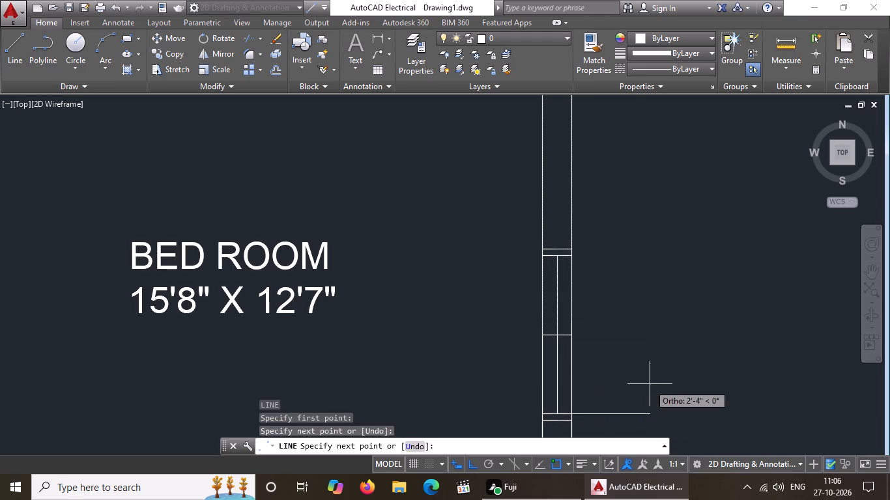
pyautogui.press('Escape')
# Offset the window's vertical centre line by 1" to both sides.
pyautogui.press('o')
pyautogui.press('Return')
pyautogui.write('1"')
pyautogui.press('Return')
pyautogui.scroll(2, 579, 327)
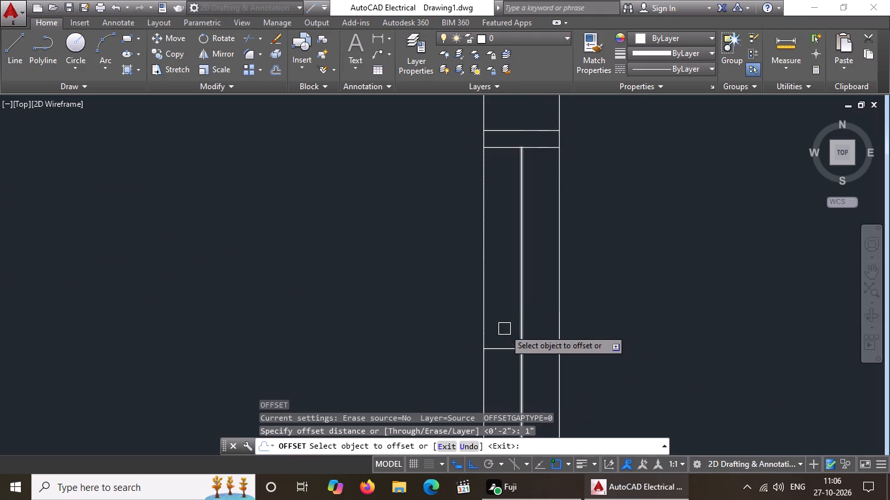
pyautogui.click(524, 311)
pyautogui.click(467, 340)
pyautogui.moveTo(521, 318); pyautogui.dragTo(560, 296)
pyautogui.click(585, 285)
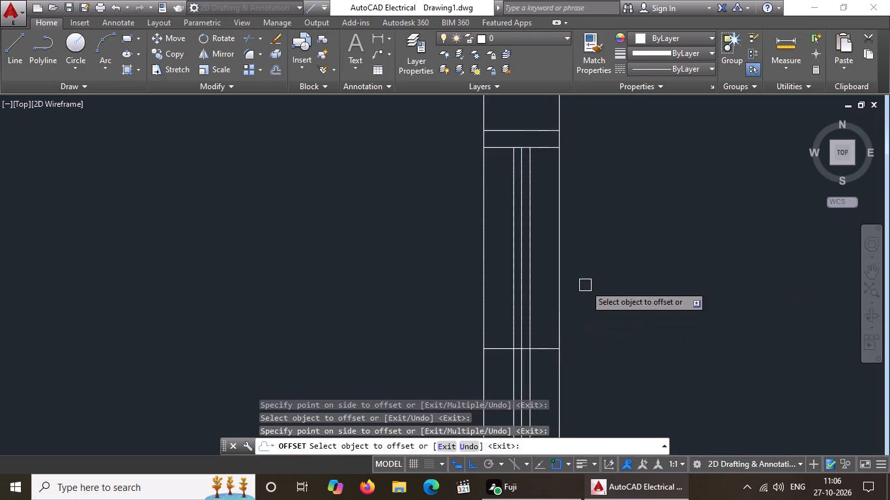
pyautogui.press('Escape')
# Delete the original vertical centre line between the two window glass lines.
pyautogui.scroll(2, 525, 306)
pyautogui.click(520, 310)
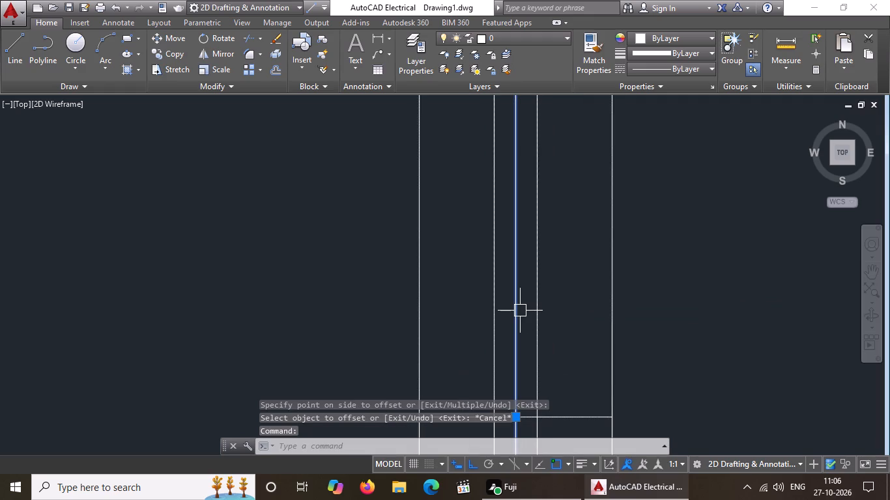
pyautogui.press('Delete')
# Draw the window's lower projection lines from the outer end of its lower edge, 5" down the wall and 1' outward.
pyautogui.scroll(-7, 513, 313)
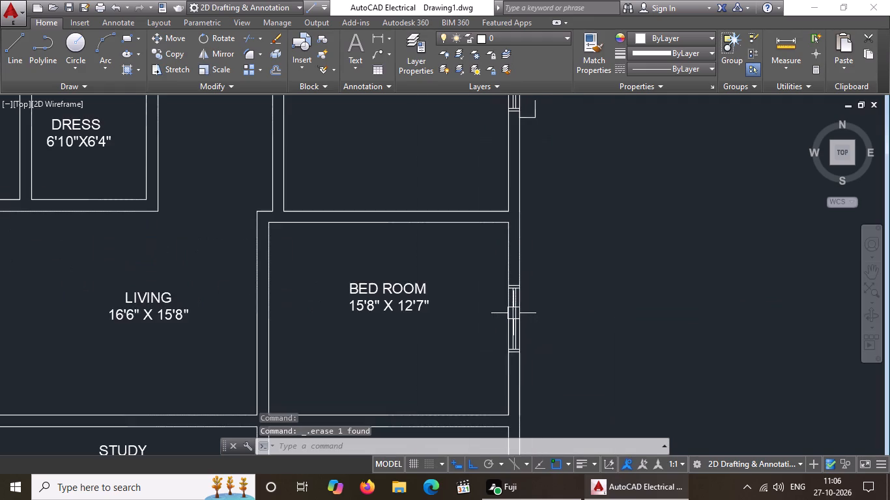
pyautogui.scroll(-2, 513, 315)
pyautogui.scroll(2, 521, 346)
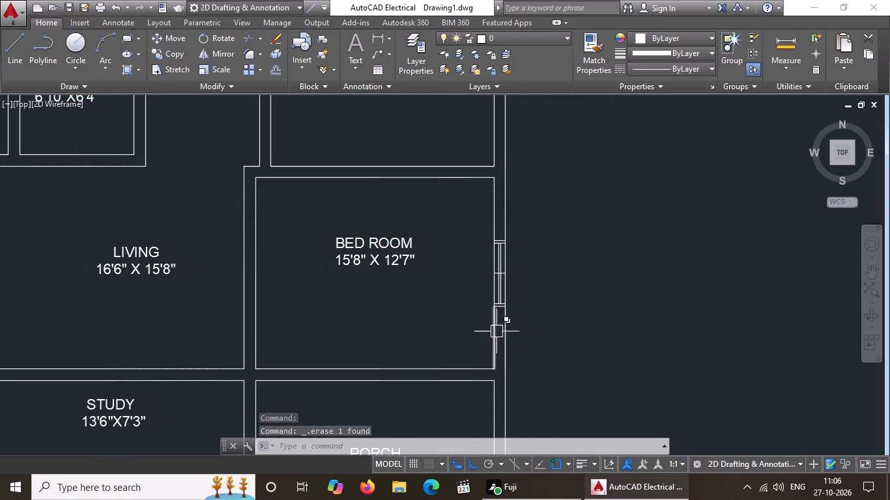
pyautogui.scroll(1, 499, 330)
pyautogui.press('l')
pyautogui.press('Return')
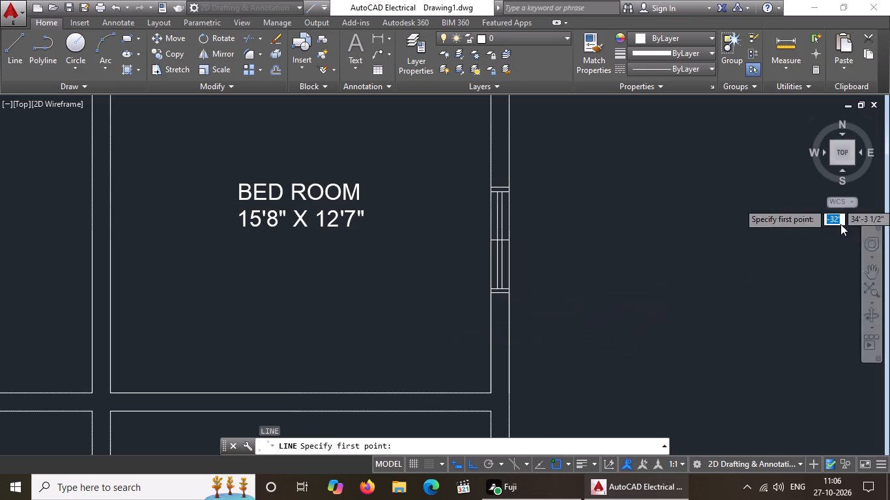
pyautogui.moveTo(506, 293); pyautogui.dragTo(503, 304)
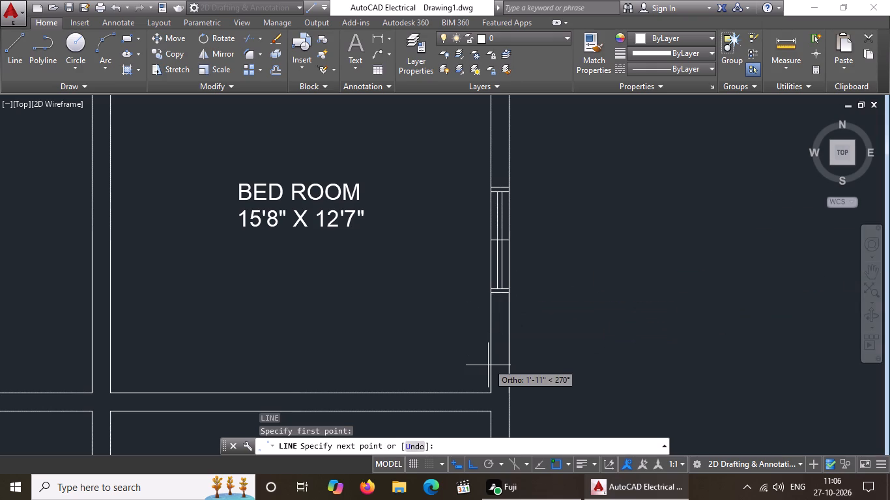
pyautogui.press('5')
pyautogui.hotkey('shift', '"')
pyautogui.press('Return')
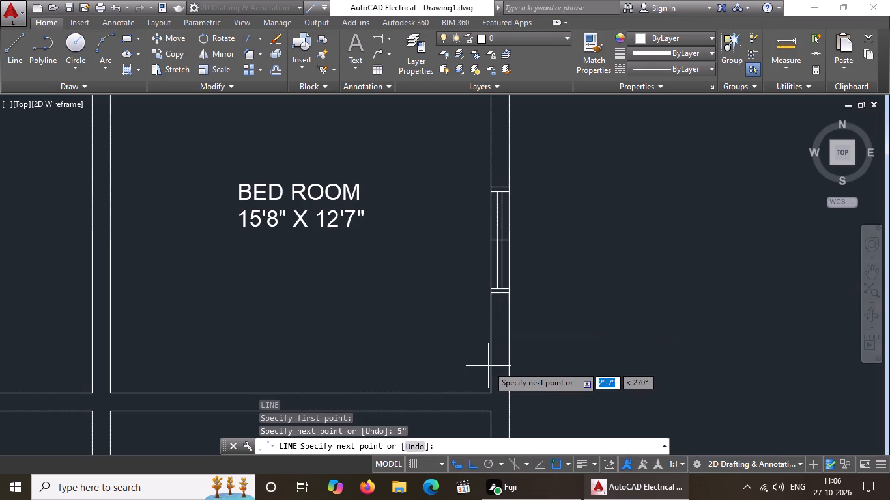
pyautogui.write("1'")
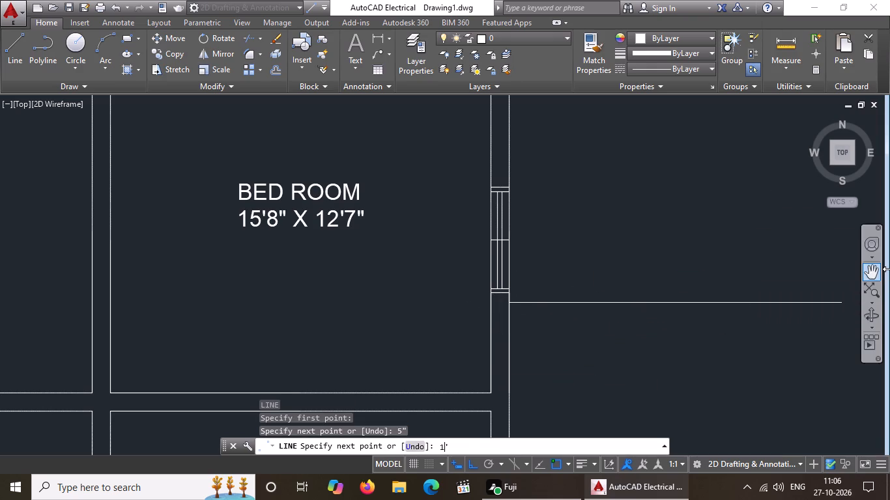
pyautogui.press('Return')
pyautogui.press('Return')
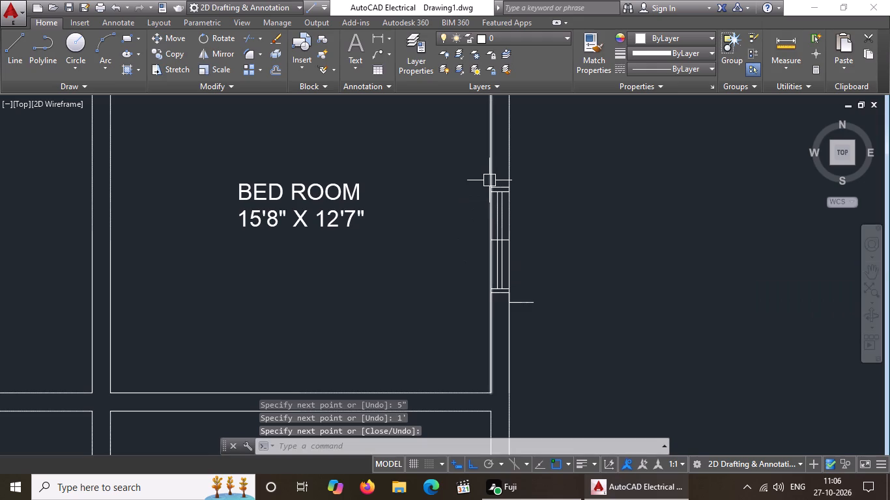
# Draw the upper projection lines from the window's upper outer corner, 5" up and 1' outward, and continue down to the lower projection line's end.
pyautogui.press('l')
pyautogui.press('Return')
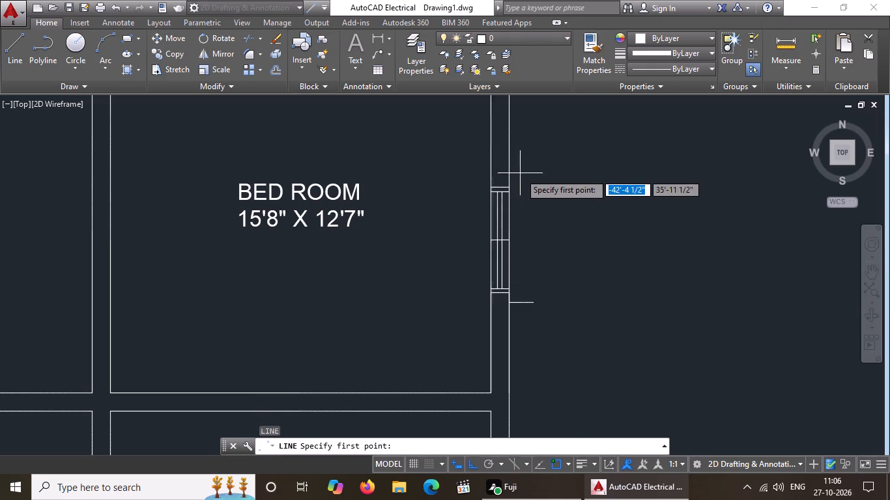
pyautogui.scroll(2, 520, 173)
pyautogui.moveTo(492, 208); pyautogui.dragTo(495, 190)
pyautogui.press('5')
pyautogui.hotkey('shift', '"')
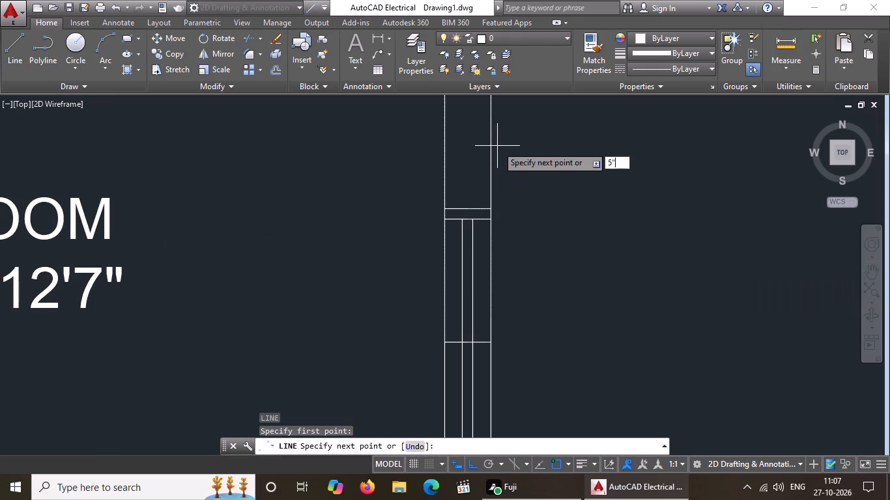
pyautogui.press('Return')
pyautogui.write("1'")
pyautogui.press('Return')
pyautogui.scroll(1, 788, 148)
pyautogui.scroll(-3, 627, 183)
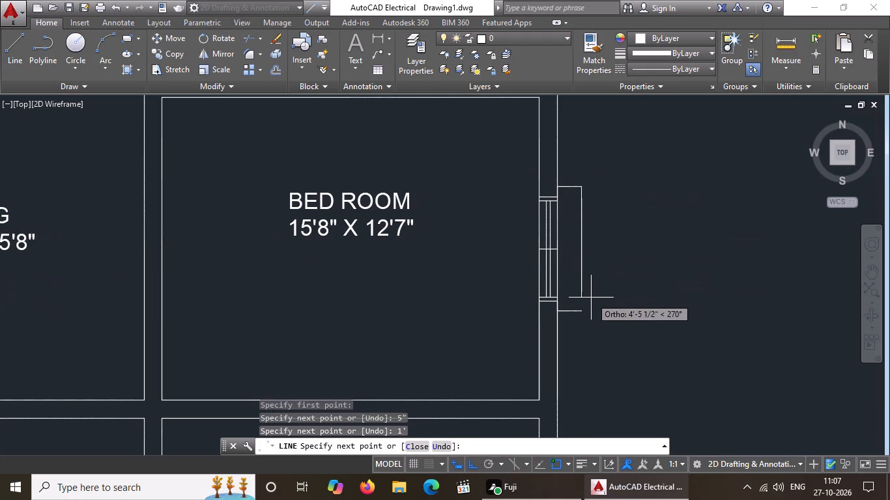
pyautogui.moveTo(580, 311); pyautogui.dragTo(580, 312)
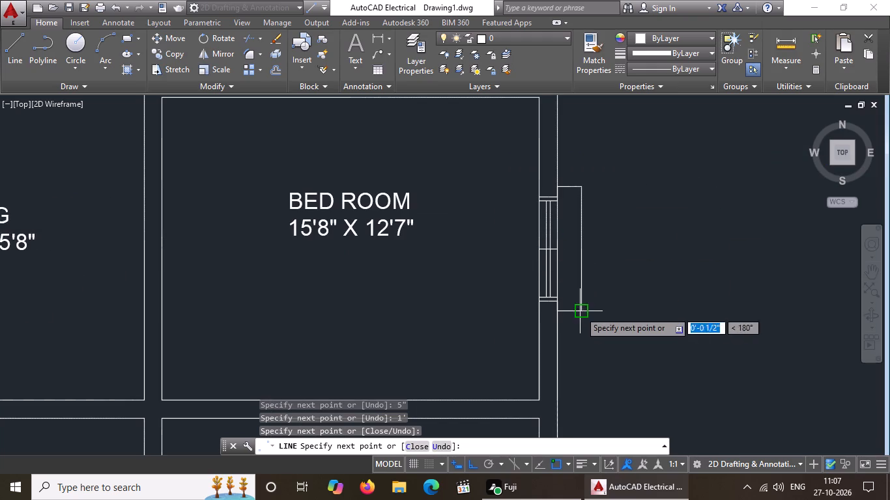
pyautogui.moveTo(580, 312); pyautogui.dragTo(586, 312)
pyautogui.press('Escape')
# Set the linetype of the 15'8" X 12'7" bedroom window's projection lines to ACAD_ISO02W100.
pyautogui.scroll(-3, 584, 249)
pyautogui.scroll(4, 584, 238)
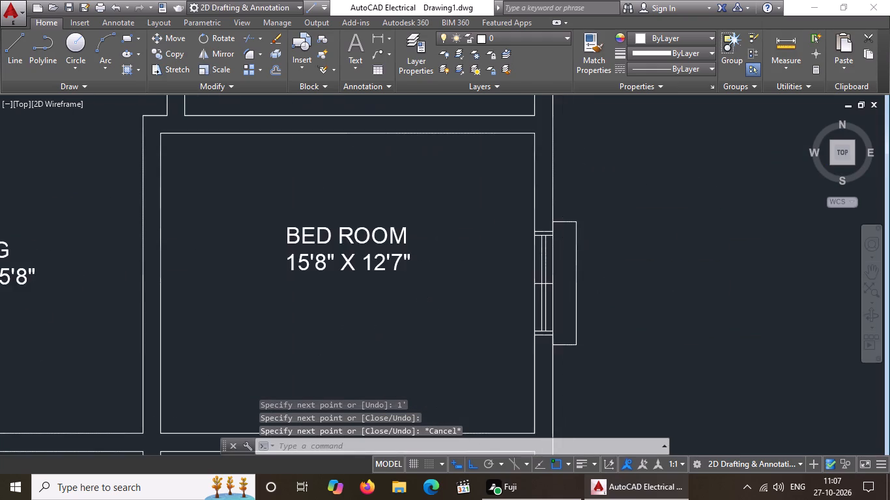
pyautogui.scroll(3, 521, 197)
pyautogui.moveTo(536, 184); pyautogui.dragTo(541, 193)
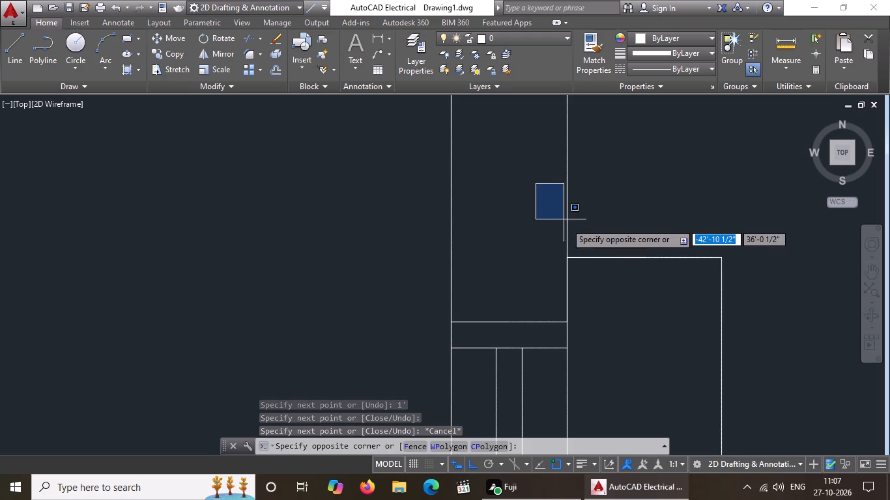
pyautogui.scroll(-4, 655, 327)
pyautogui.scroll(-5, 726, 361)
pyautogui.scroll(4, 745, 410)
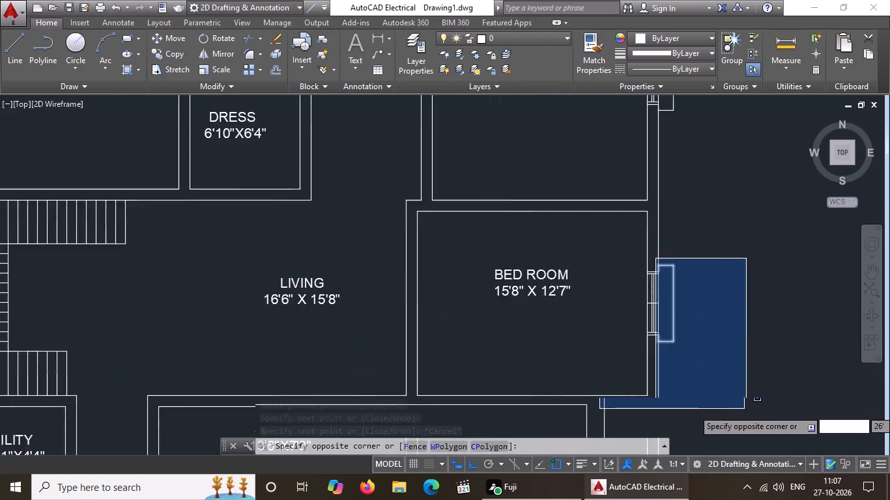
pyautogui.click(687, 277)
pyautogui.click(670, 65)
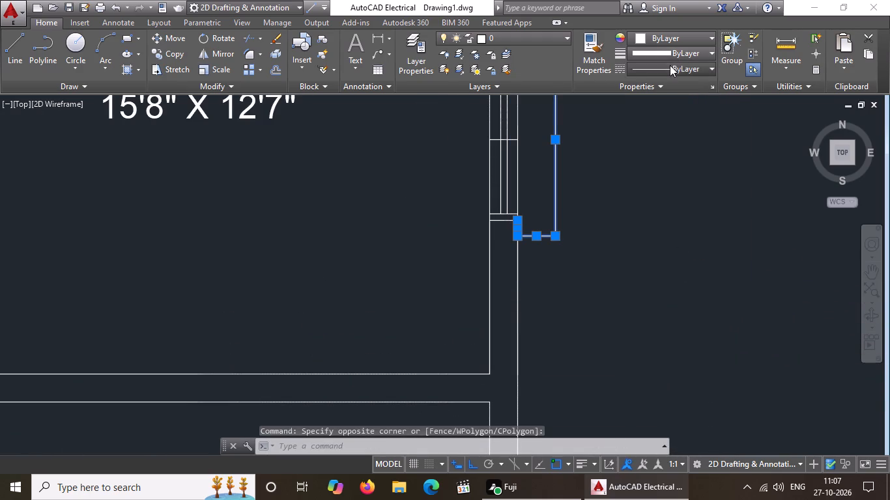
pyautogui.click(676, 116)
# Set the linetype scale of the selected window projection lines to 2 in their properties, and clear the selection.
pyautogui.rightClick(597, 227)
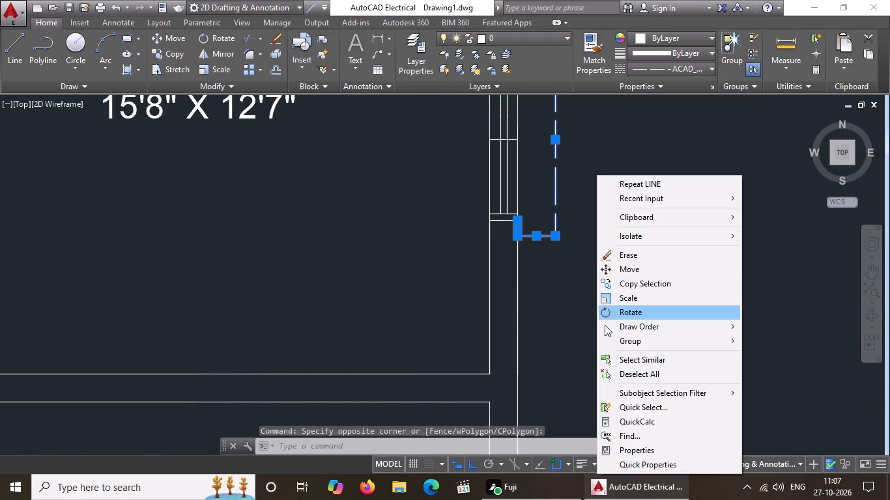
pyautogui.click(633, 451)
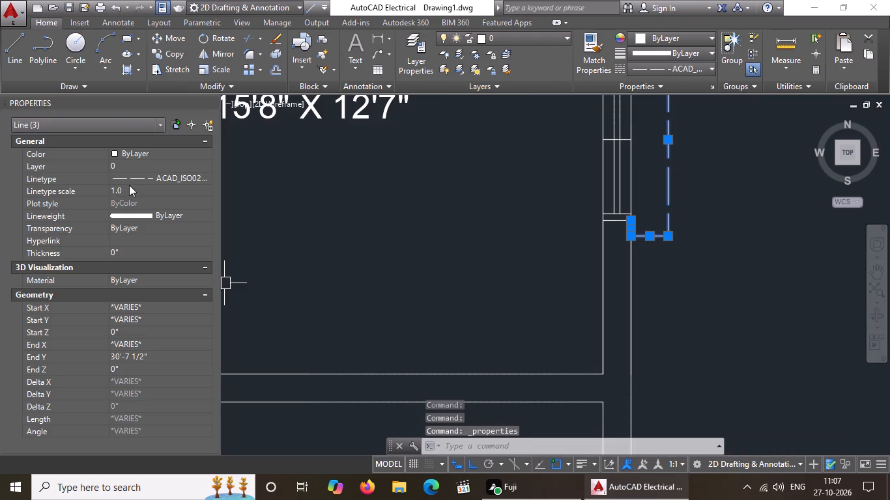
pyautogui.click(129, 187)
pyautogui.press('BackSpace')
pyautogui.press('BackSpace')
pyautogui.press('2')
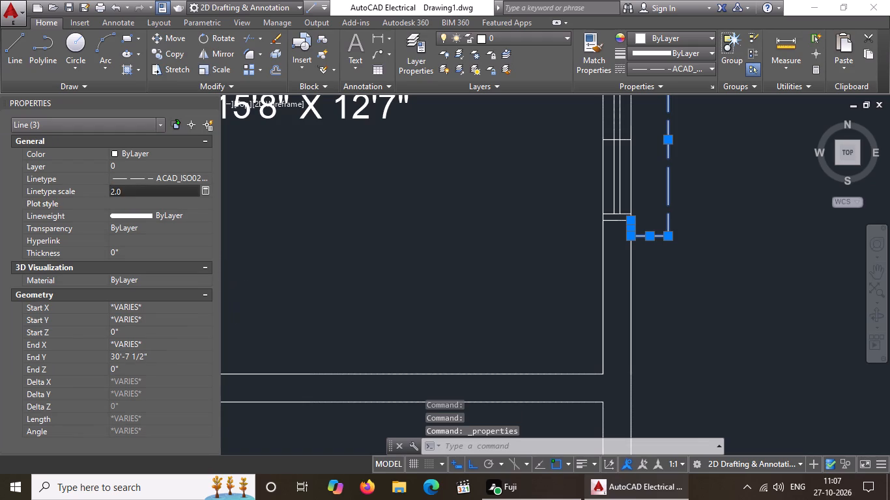
pyautogui.press('Return')
pyautogui.scroll(-3, 564, 271)
pyautogui.press('Escape')
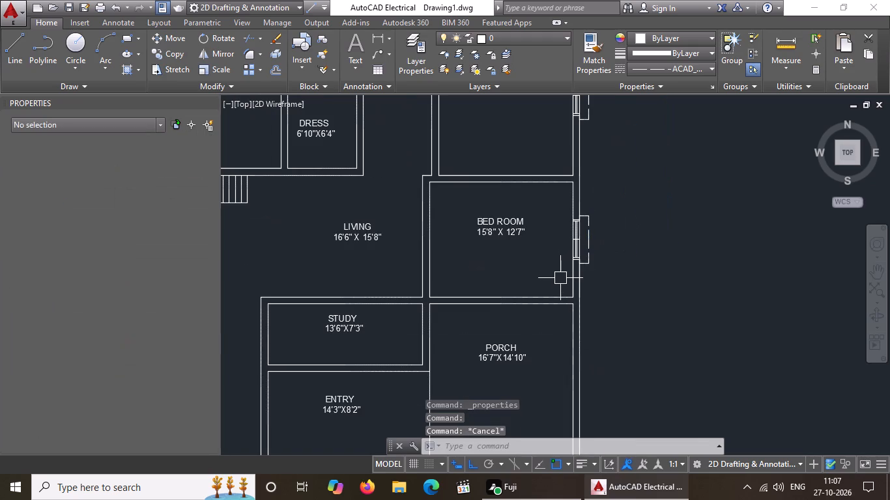
pyautogui.scroll(-2, 565, 277)
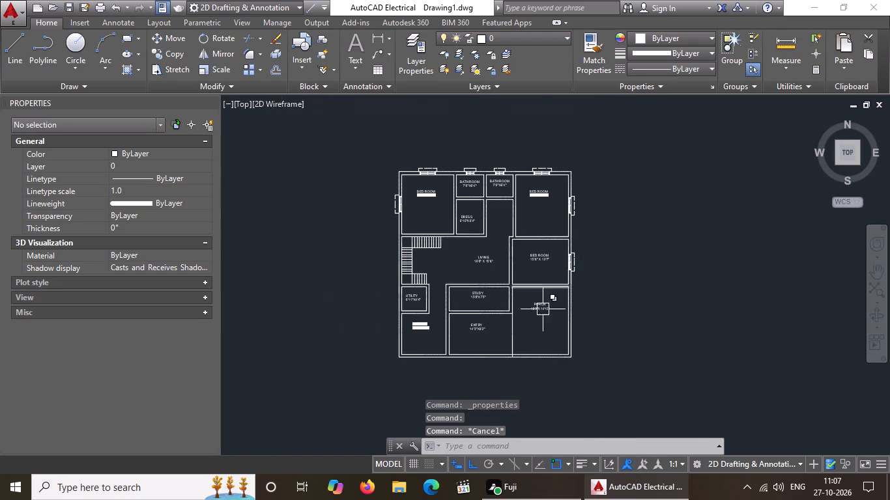
# Draw a 9" line outward across the outer wall from the midpoint of the utility room's inner wall line.
pyautogui.scroll(2, 395, 309)
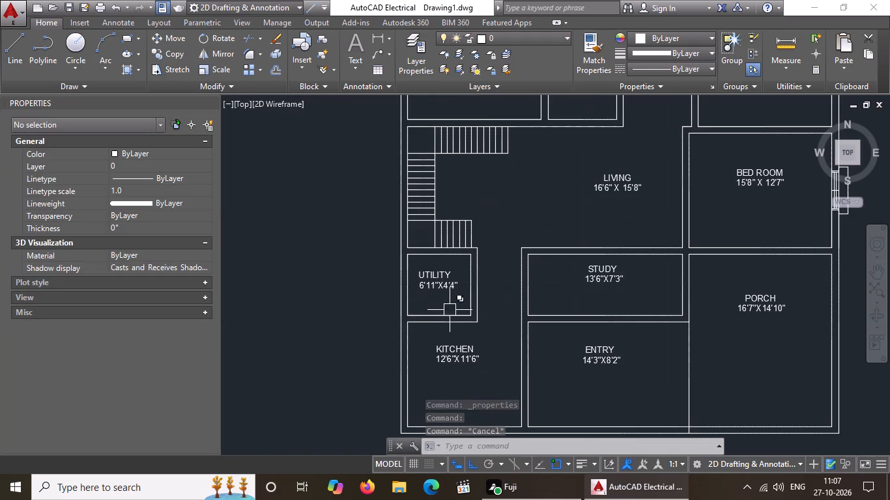
pyautogui.scroll(-2, 481, 300)
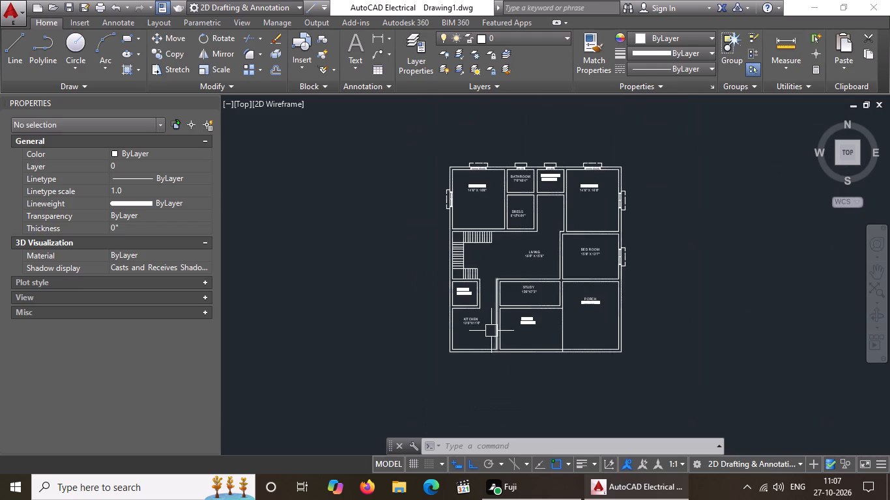
pyautogui.scroll(2, 530, 345)
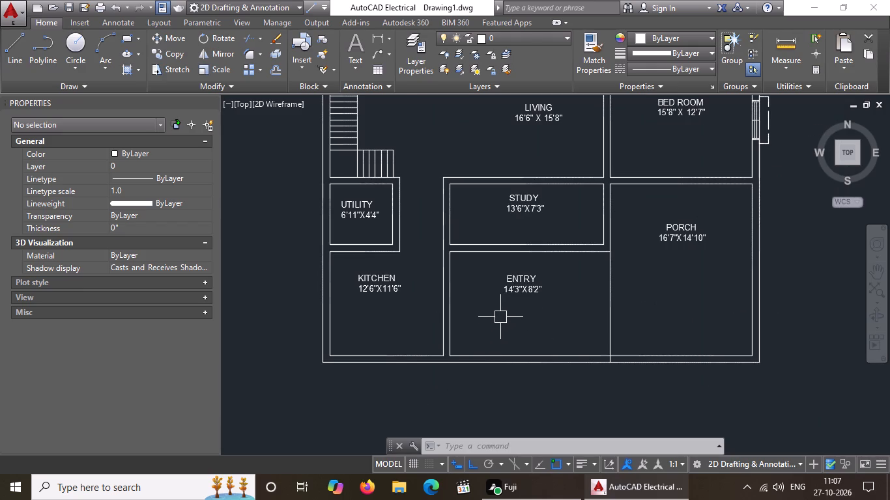
pyautogui.scroll(1, 476, 317)
pyautogui.moveTo(476, 318); pyautogui.dragTo(471, 376, button='middle')
pyautogui.scroll(-4, 479, 340)
pyautogui.scroll(1, 483, 318)
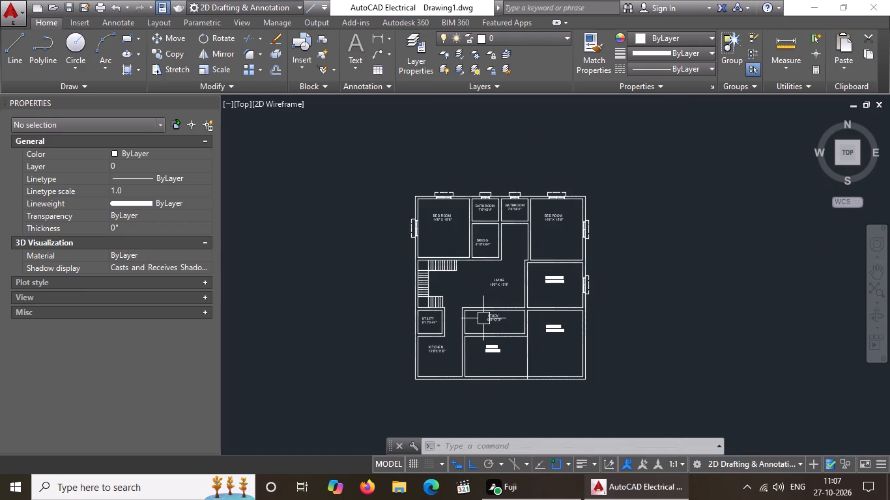
pyautogui.scroll(1, 607, 298)
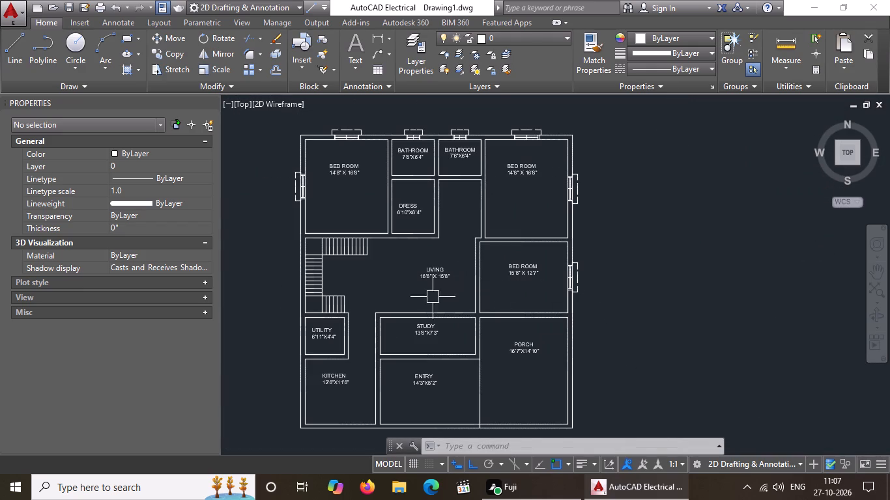
pyautogui.scroll(1, 298, 361)
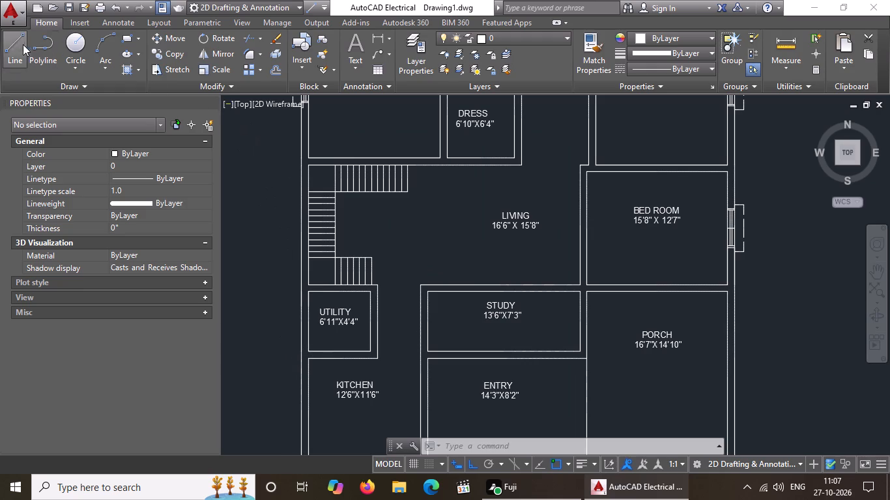
pyautogui.moveTo(6, 43); pyautogui.dragTo(21, 66)
pyautogui.click(308, 324)
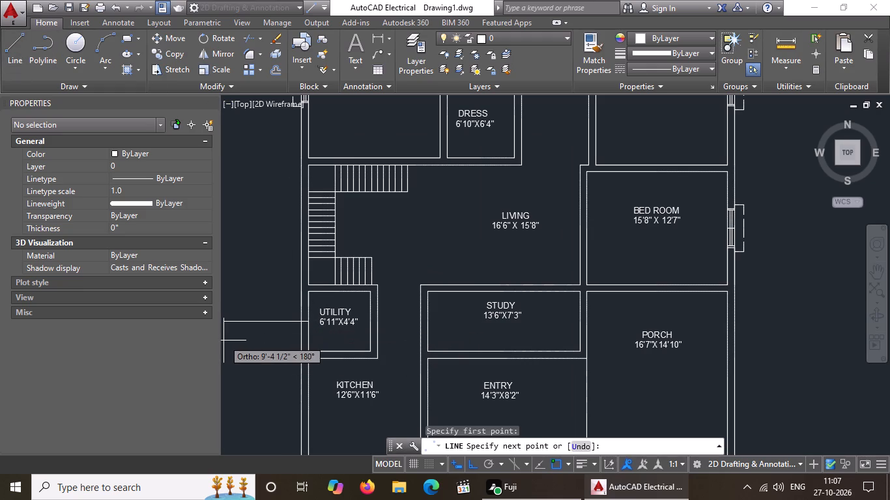
pyautogui.press('9')
pyautogui.hotkey('shift', '"')
pyautogui.press('Return')
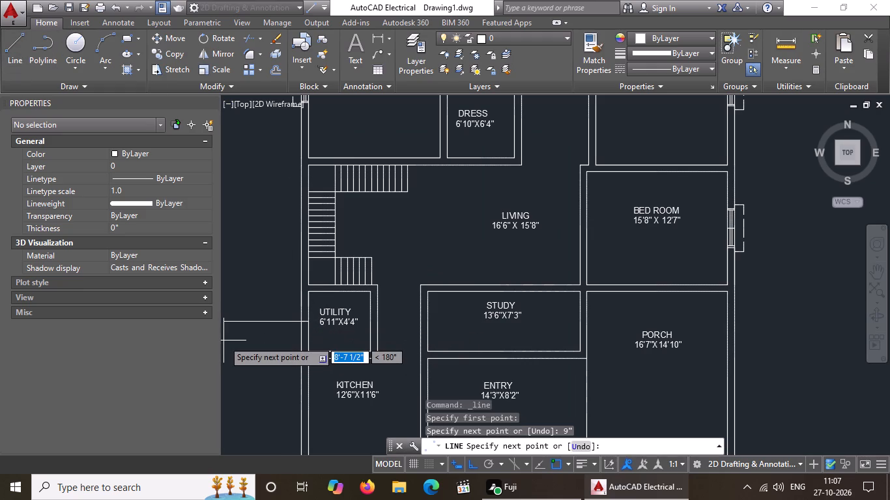
pyautogui.press('Return')
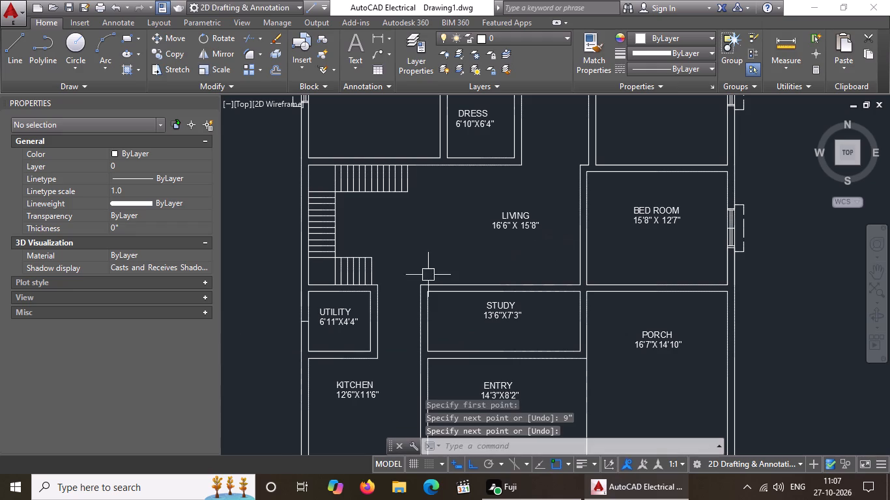
# Offset the utility window's line across the wall by 1' both upward and downward.
pyautogui.scroll(2, 315, 329)
pyautogui.press('o')
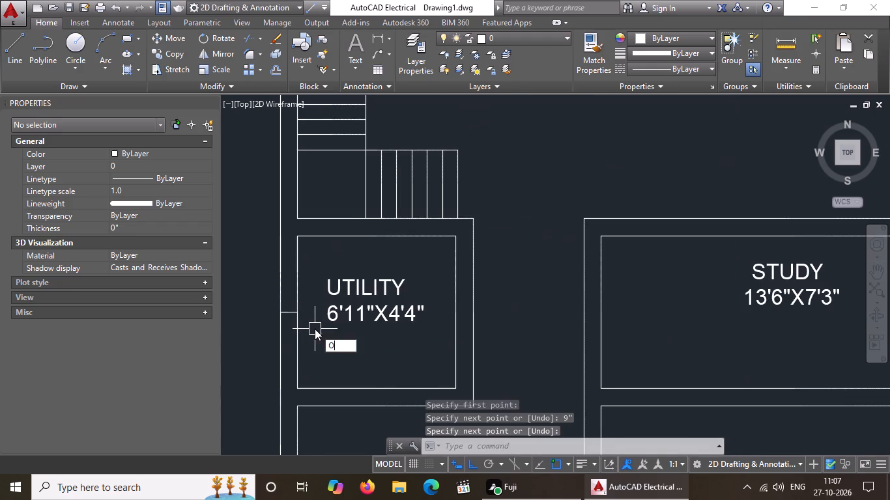
pyautogui.press('Return')
pyautogui.write("1'")
pyautogui.press('Return')
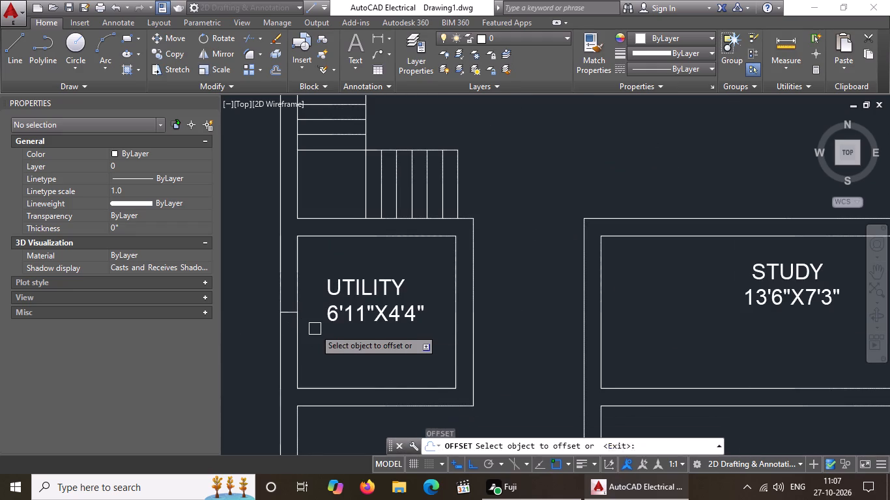
pyautogui.click(288, 313)
pyautogui.click(291, 284)
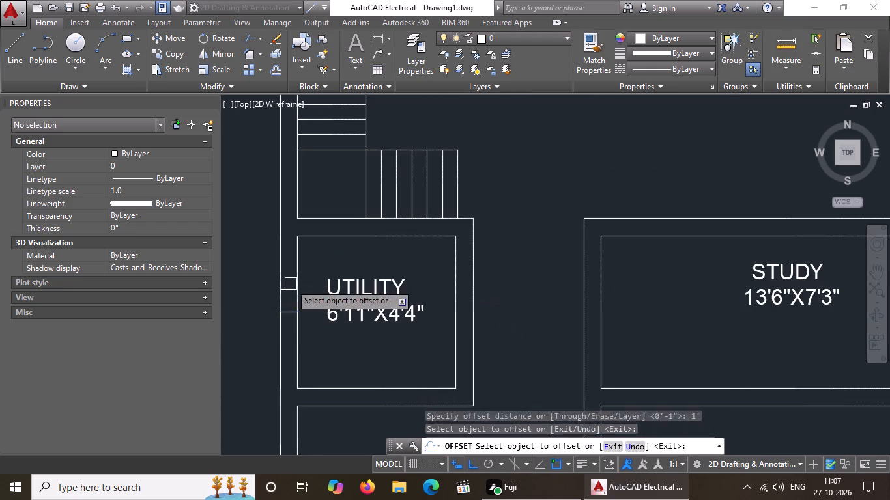
pyautogui.click(289, 313)
pyautogui.click(289, 365)
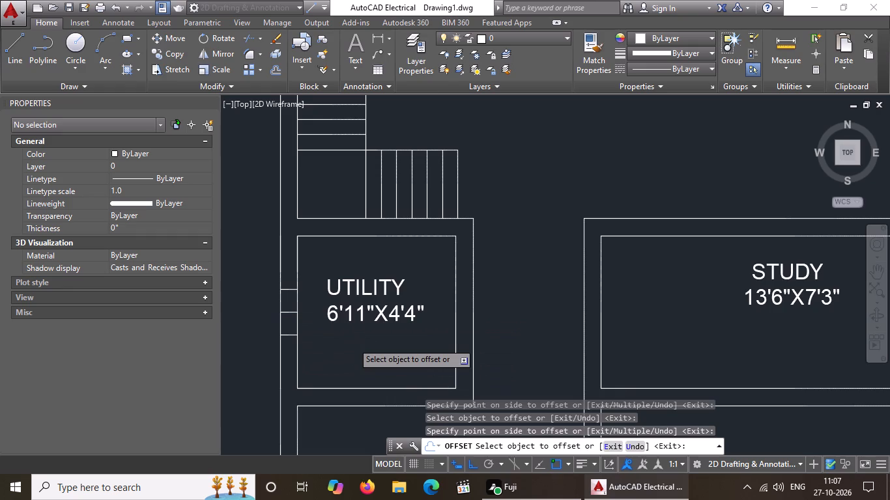
pyautogui.press('Escape')
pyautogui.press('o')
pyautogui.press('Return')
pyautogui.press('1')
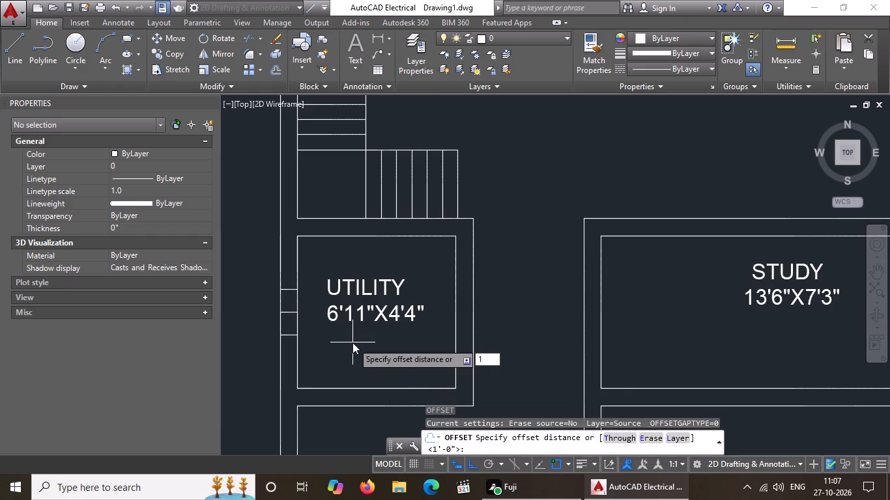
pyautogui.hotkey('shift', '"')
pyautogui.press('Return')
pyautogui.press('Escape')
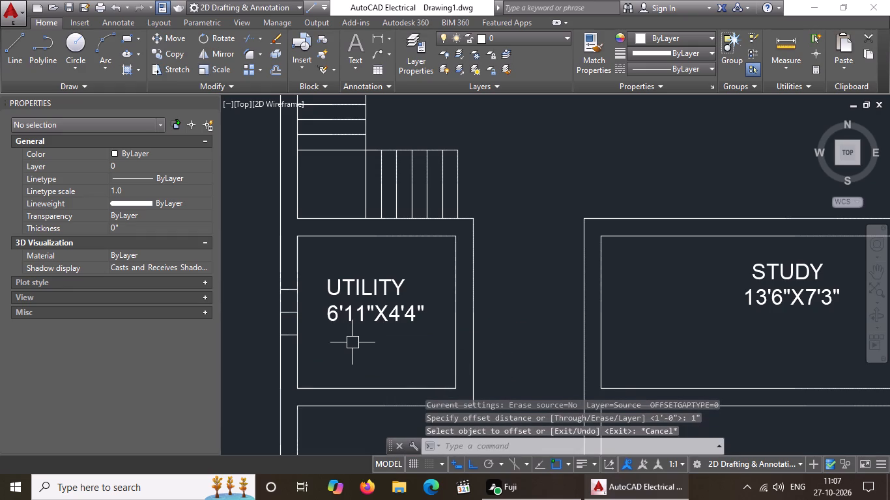
# Draw a vertical centre line from the midpoint of the utility window's upper edge to its lower edge.
pyautogui.press('l')
pyautogui.press('Return')
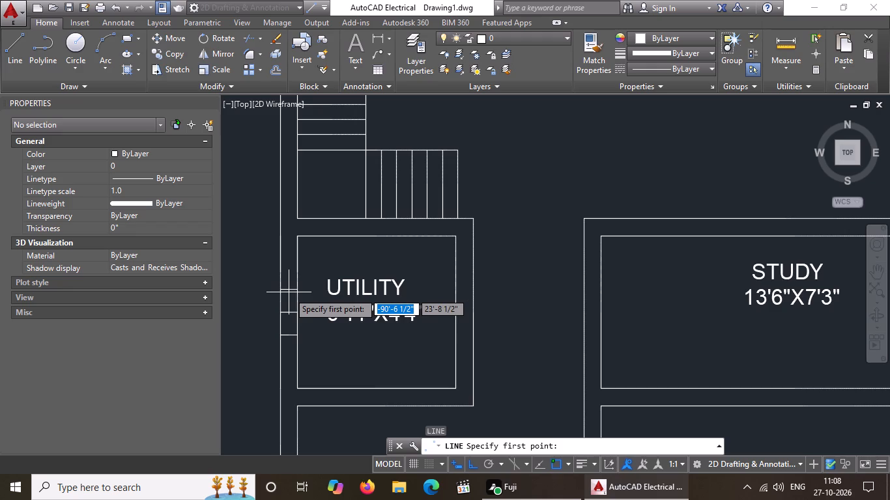
pyautogui.click(288, 289)
pyautogui.click(288, 338)
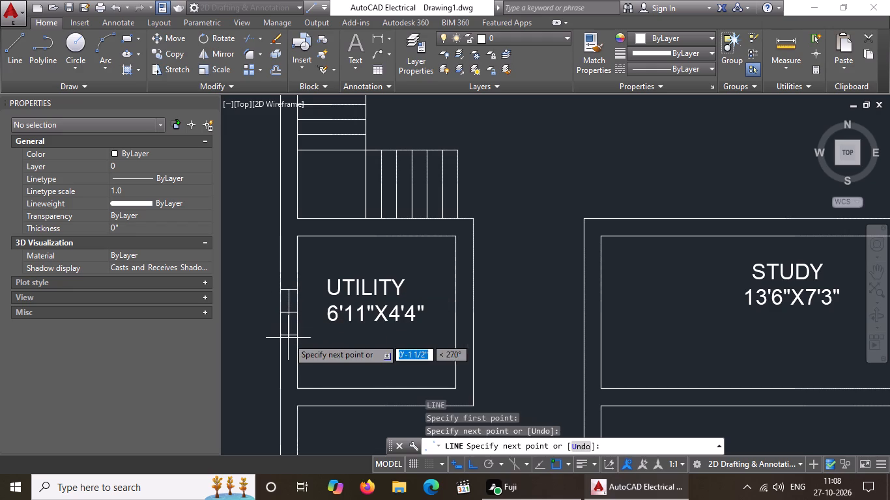
pyautogui.press('Return')
# Offset the utility window's vertical centre line by 1" to both sides.
pyautogui.press('o')
pyautogui.press('Return')
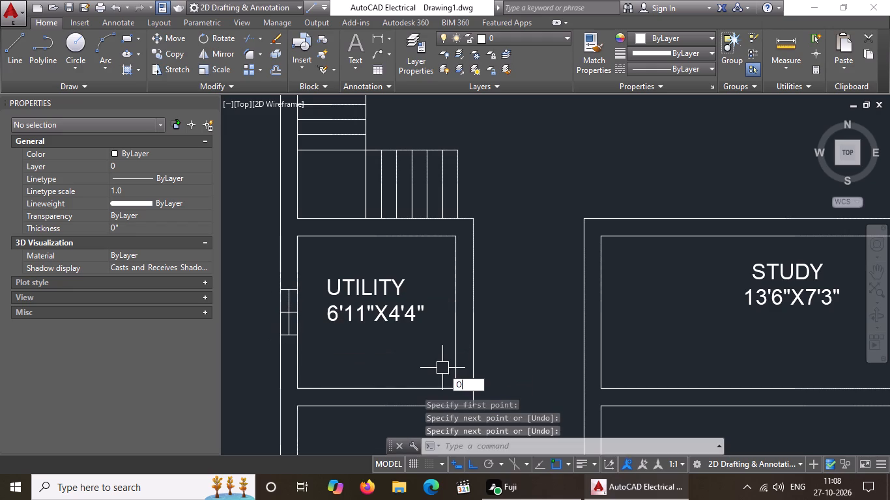
pyautogui.write('1"')
pyautogui.press('Return')
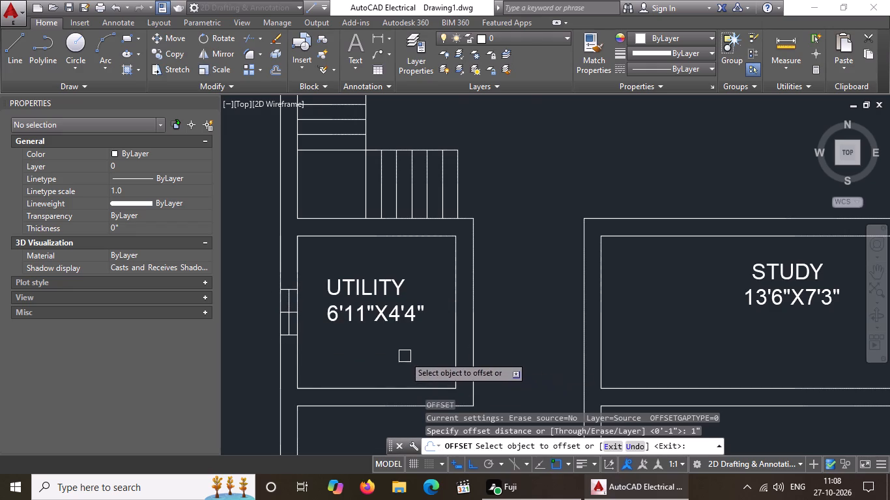
pyautogui.scroll(3, 294, 323)
pyautogui.moveTo(271, 316); pyautogui.dragTo(257, 322)
pyautogui.moveTo(172, 344); pyautogui.dragTo(189, 333)
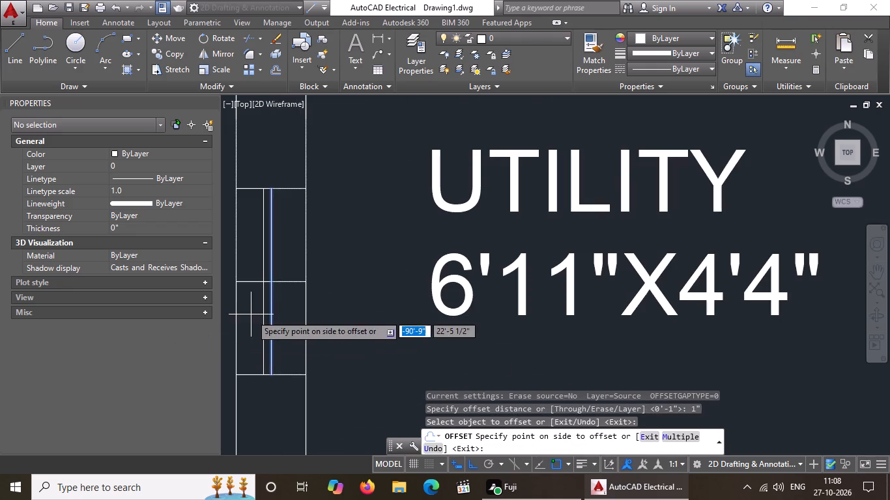
pyautogui.click(260, 322)
pyautogui.moveTo(275, 315); pyautogui.dragTo(308, 307)
pyautogui.click(308, 307)
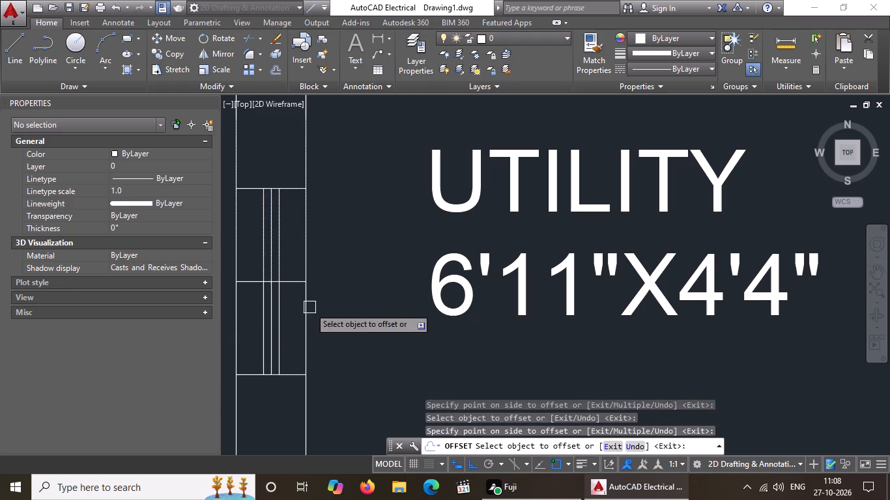
pyautogui.press('Escape')
# Offset the utility window's upper edge 2" upward and its lower edge 2" downward.
pyautogui.press('o')
pyautogui.press('Return')
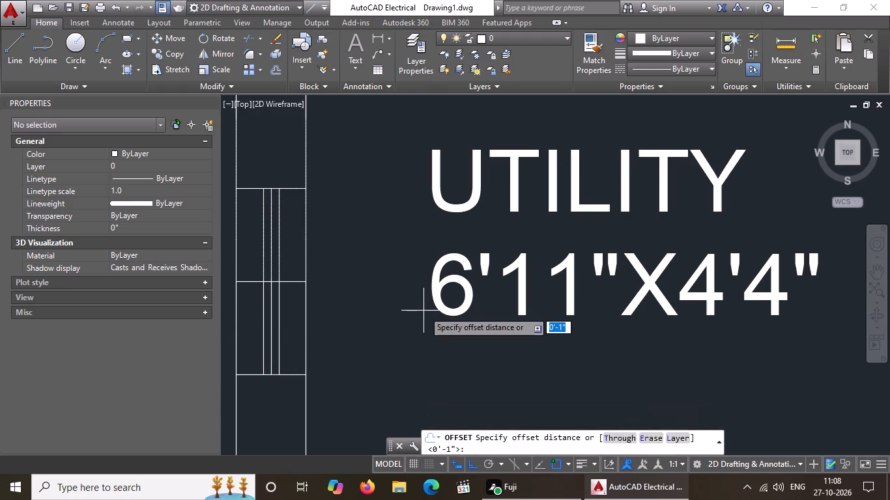
pyautogui.write('2"')
pyautogui.press('Return')
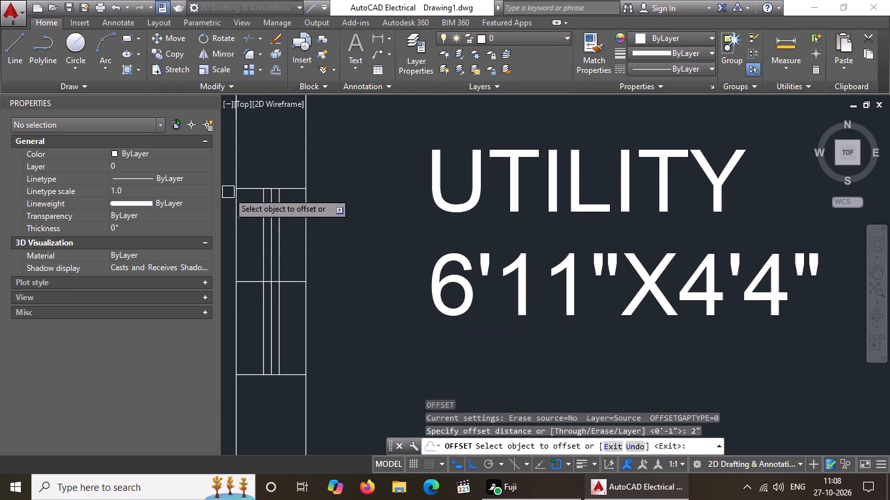
pyautogui.moveTo(251, 186); pyautogui.dragTo(256, 176)
pyautogui.click(265, 148)
pyautogui.click(249, 378)
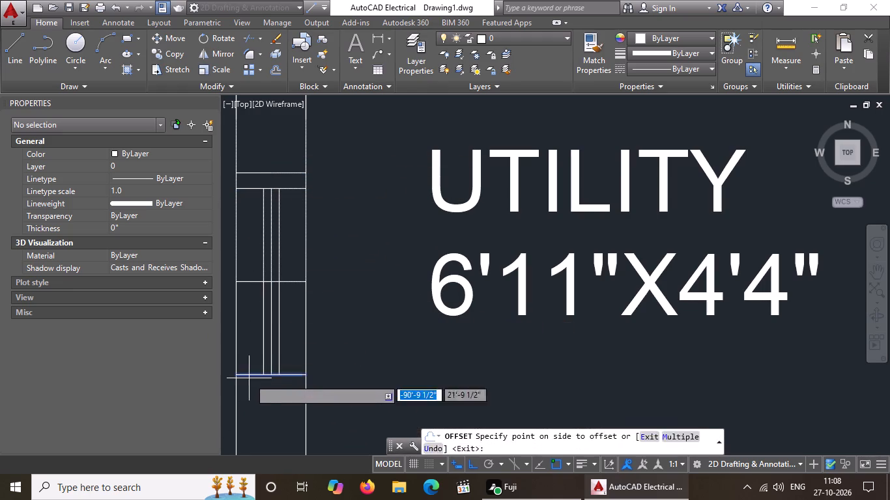
pyautogui.click(254, 432)
pyautogui.press('Escape')
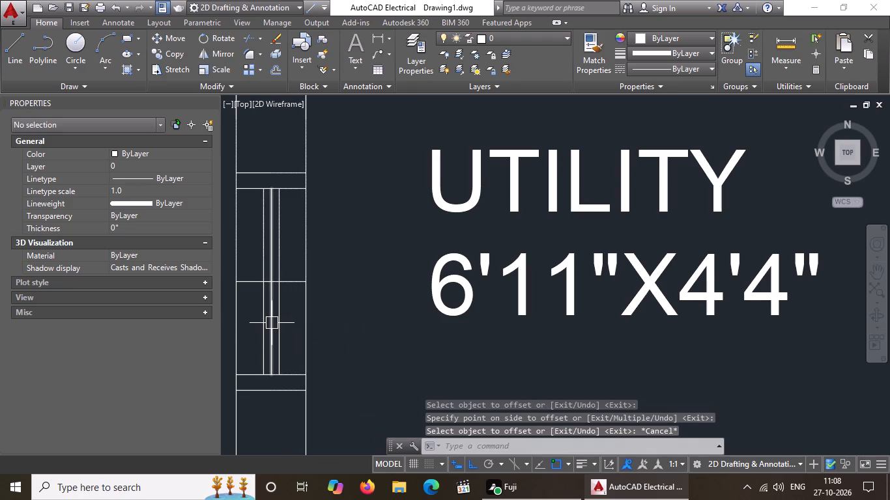
# Delete the vertical centre line of the utility window.
pyautogui.click(272, 322)
pyautogui.press('Delete')
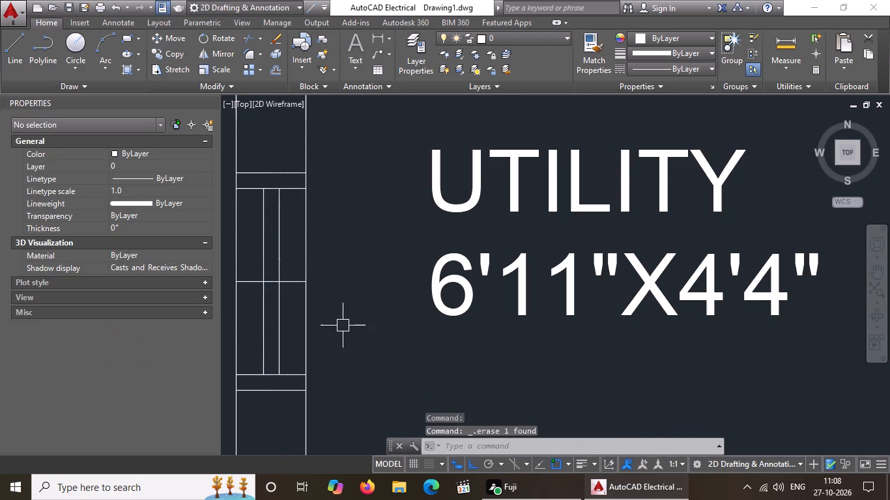
# Draw a 9" line outward across the outer wall from the midpoint of the kitchen's inner wall line.
pyautogui.scroll(-8, 343, 326)
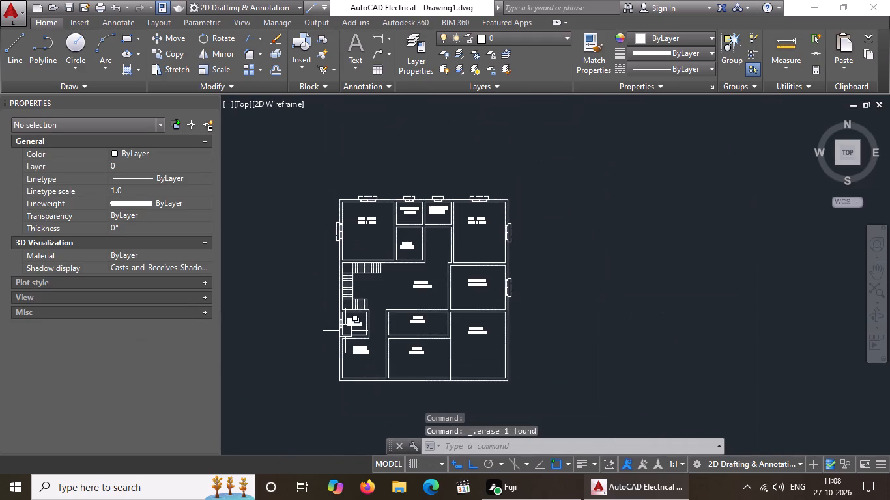
pyautogui.scroll(3, 330, 371)
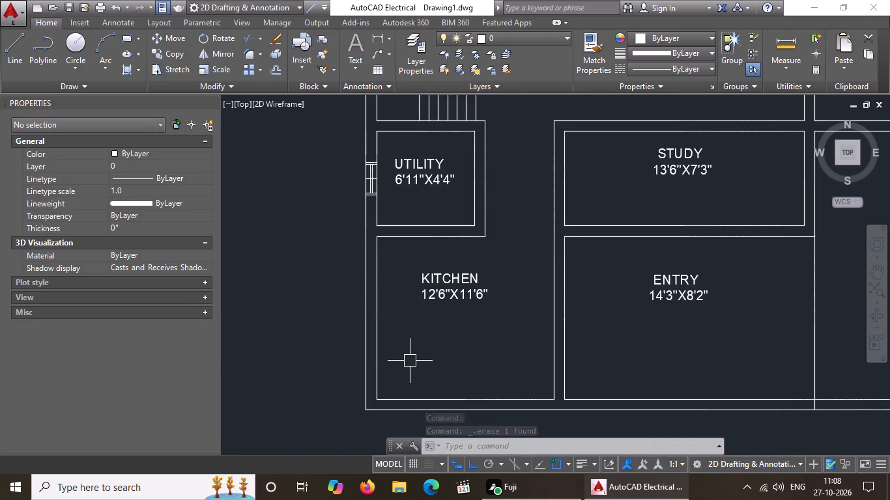
pyautogui.press('l')
pyautogui.press('Return')
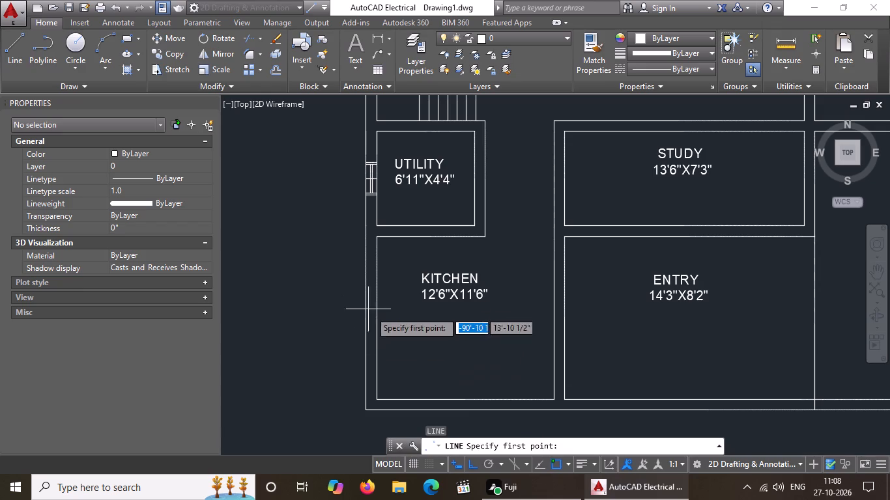
pyautogui.click(377, 319)
pyautogui.write('9"')
pyautogui.press('Return')
pyautogui.press('Return')
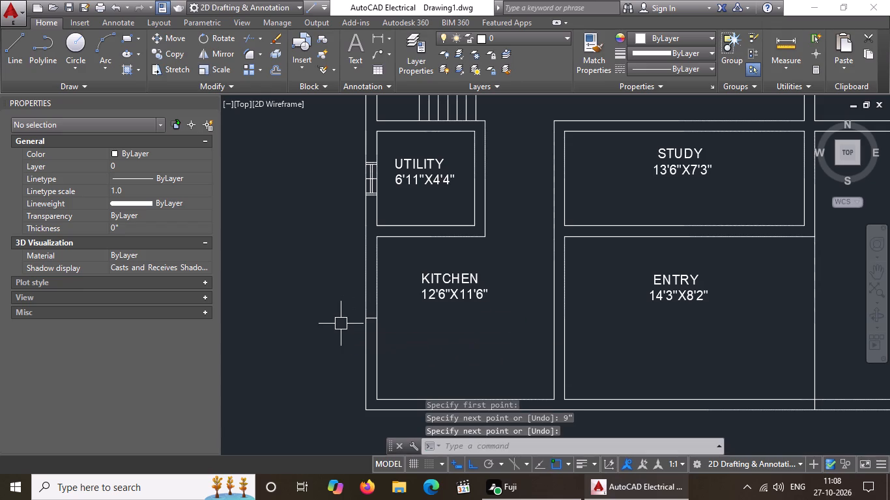
# Offset the kitchen window's line across the wall by 2' both upward and downward.
pyautogui.press('o')
pyautogui.press('Return')
pyautogui.write("2'")
pyautogui.press('Return')
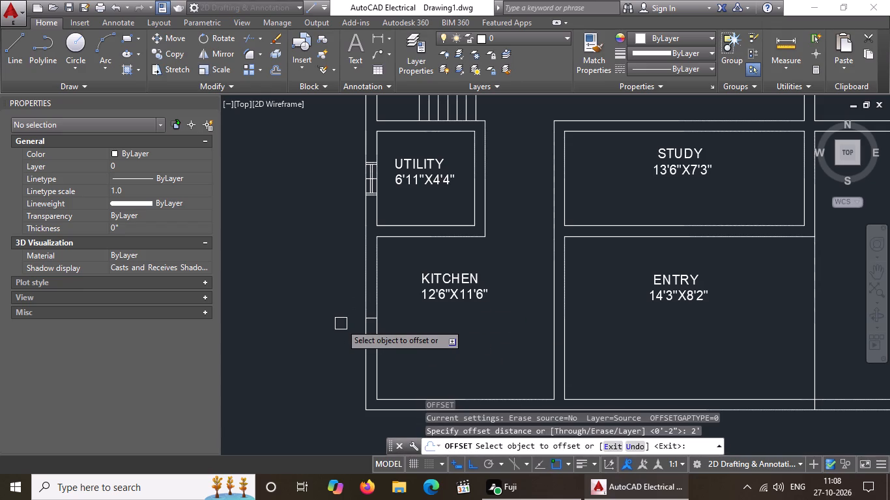
pyautogui.scroll(2, 373, 308)
pyautogui.click(362, 338)
pyautogui.moveTo(382, 270); pyautogui.dragTo(380, 286)
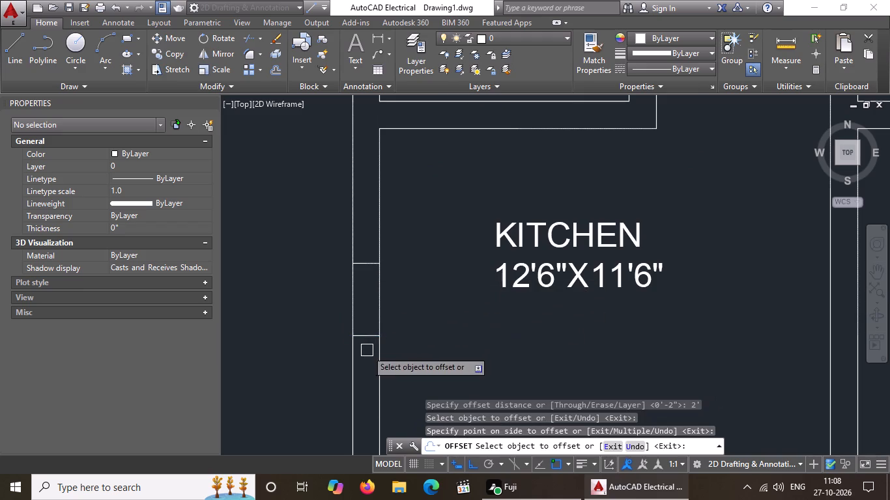
pyautogui.moveTo(367, 337); pyautogui.dragTo(367, 350)
pyautogui.click(366, 394)
pyautogui.scroll(-3, 444, 333)
pyautogui.press('Escape')
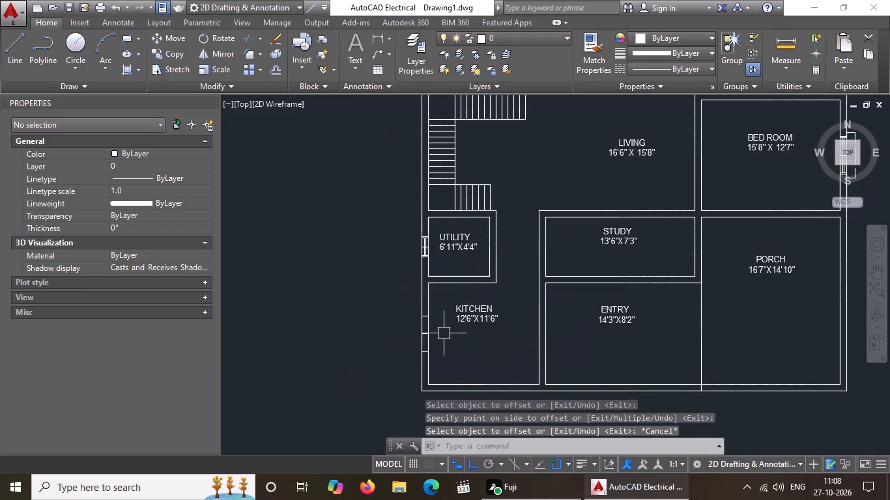
# Draw a vertical centre line in the kitchen window, from the midpoint of its upper edge to the midpoint of its lower edge.
pyautogui.press('l')
pyautogui.press('Return')
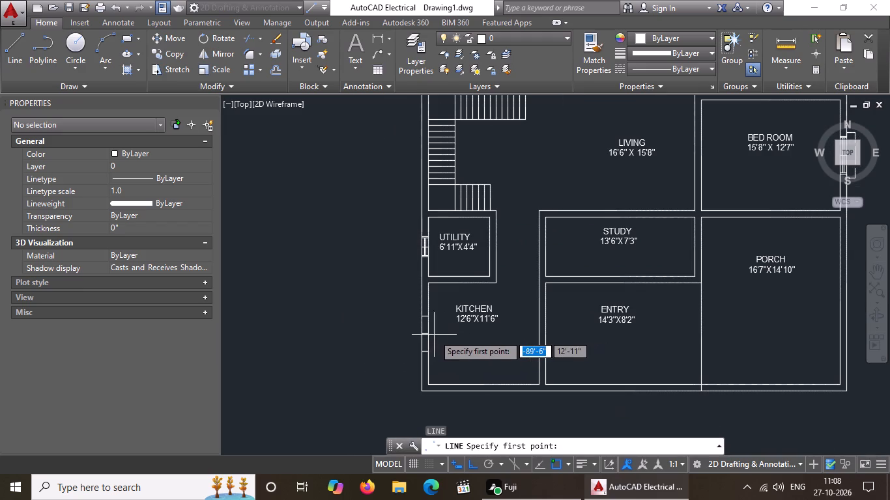
pyautogui.scroll(2, 434, 335)
pyautogui.moveTo(409, 287); pyautogui.dragTo(410, 297)
pyautogui.click(410, 378)
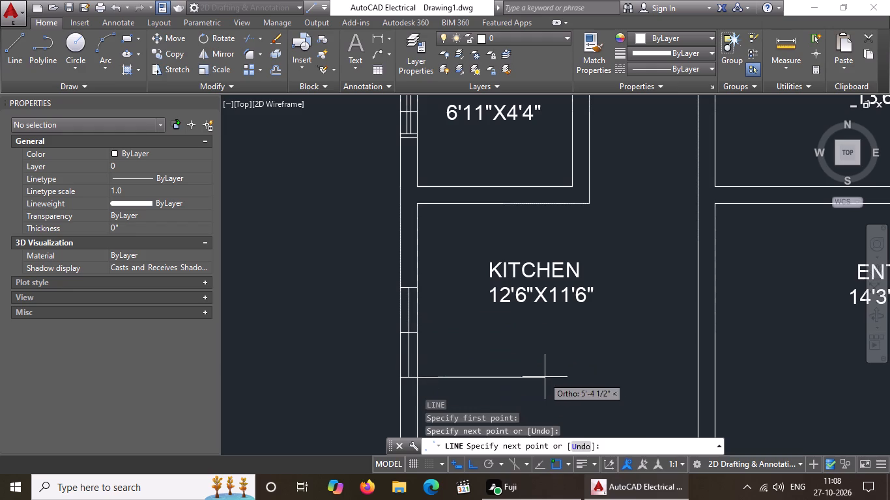
pyautogui.press('Return')
# Offset the kitchen window's vertical centre line by 1" to both sides.
pyautogui.press('o')
pyautogui.press('Return')
pyautogui.write('1"')
pyautogui.press('Return')
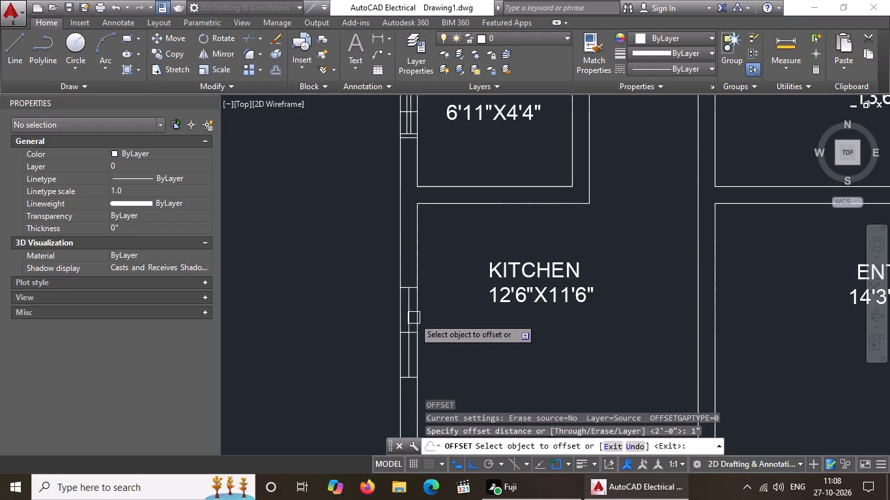
pyautogui.scroll(2, 414, 318)
pyautogui.click(395, 320)
pyautogui.click(345, 351)
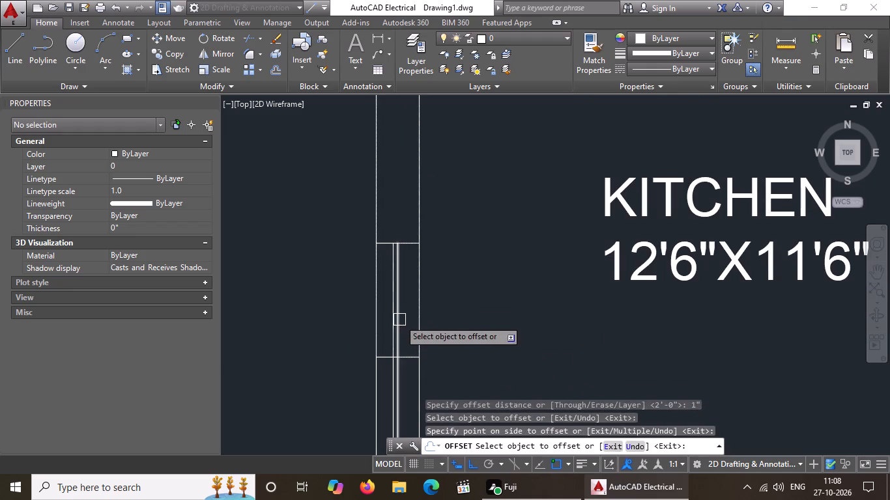
pyautogui.click(399, 320)
pyautogui.click(418, 316)
pyautogui.press('Escape')
# Delete the vertical centre line of the kitchen window.
pyautogui.scroll(3, 407, 312)
pyautogui.click(371, 321)
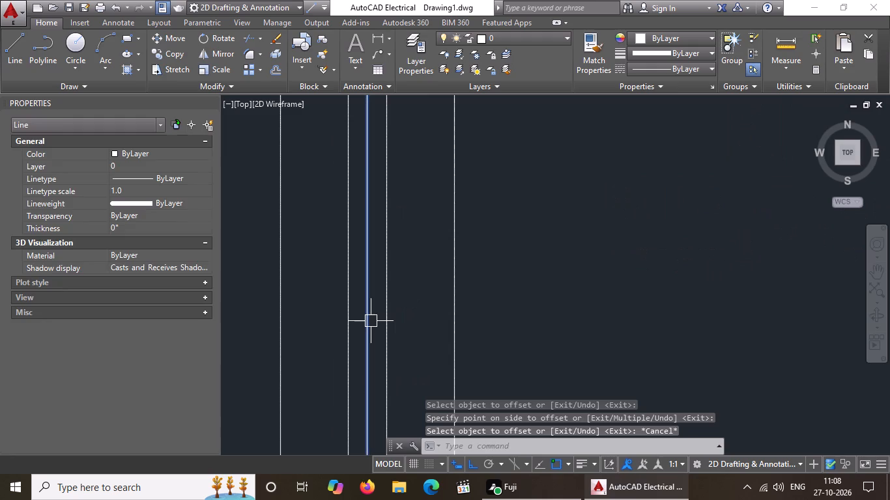
pyautogui.press('Delete')
# Offset the kitchen window's upper edge 2" upward and its lower edge 2" downward.
pyautogui.scroll(-5, 370, 322)
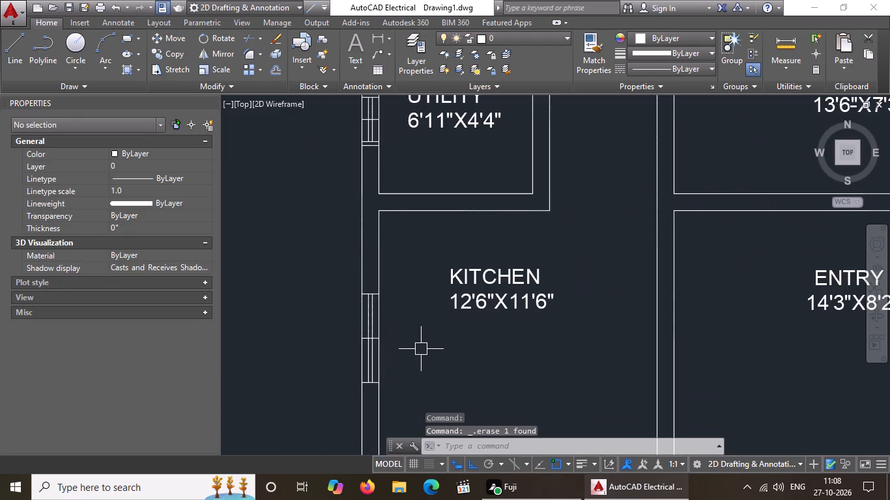
pyautogui.press('Escape')
pyautogui.press('o')
pyautogui.press('Return')
pyautogui.write('2"')
pyautogui.press('Return')
pyautogui.scroll(3, 367, 301)
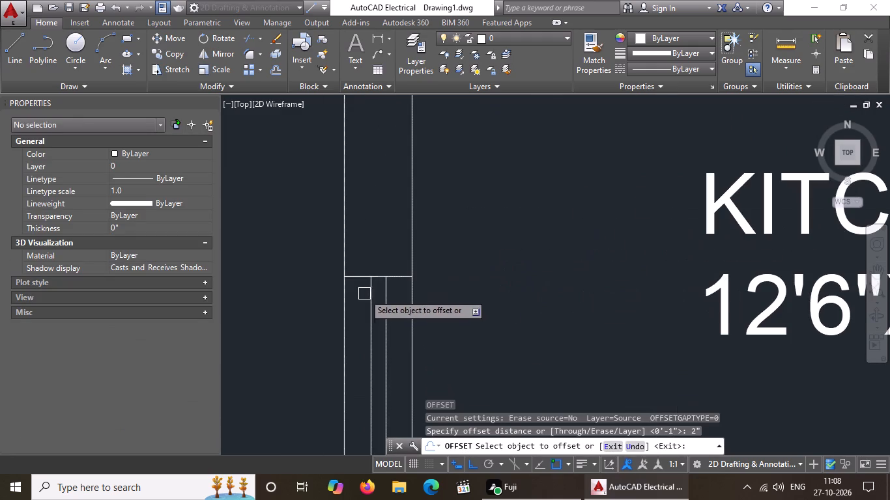
pyautogui.moveTo(358, 277); pyautogui.dragTo(362, 263)
pyautogui.click(377, 222)
pyautogui.scroll(-4, 403, 213)
pyautogui.scroll(4, 413, 264)
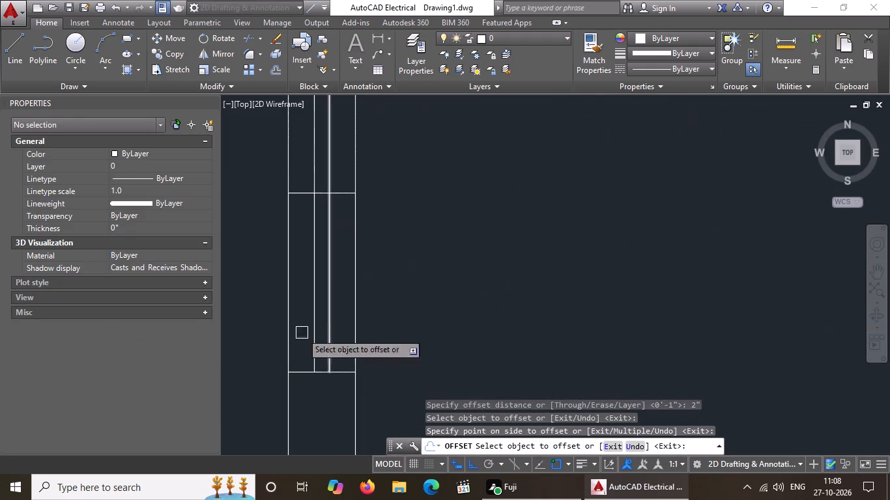
pyautogui.moveTo(346, 369); pyautogui.dragTo(324, 397)
pyautogui.moveTo(304, 426); pyautogui.dragTo(311, 421)
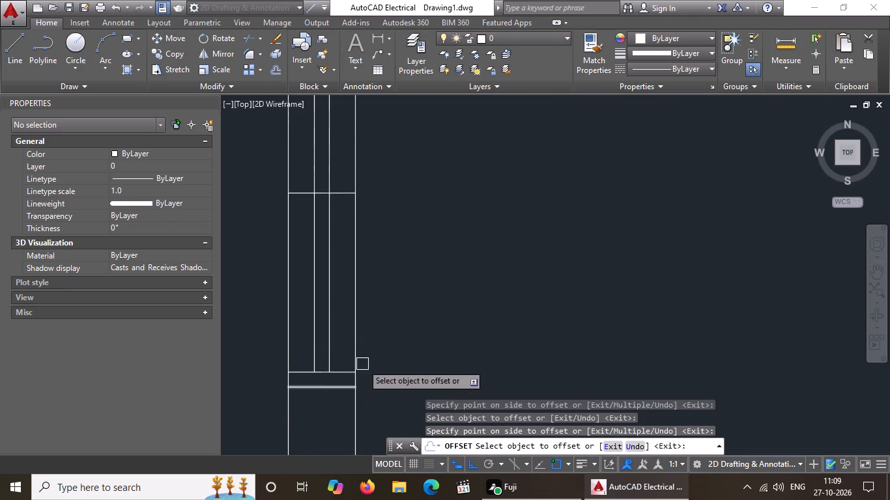
pyautogui.scroll(-5, 362, 364)
pyautogui.press('Escape')
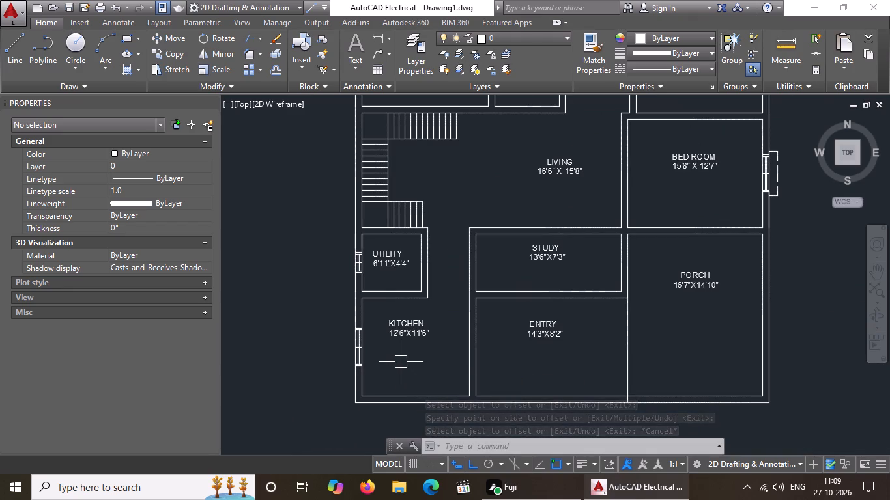
# From the utility window's upper outer corner, draw a line 5" up along the outer wall and 1' outward.
pyautogui.press('l')
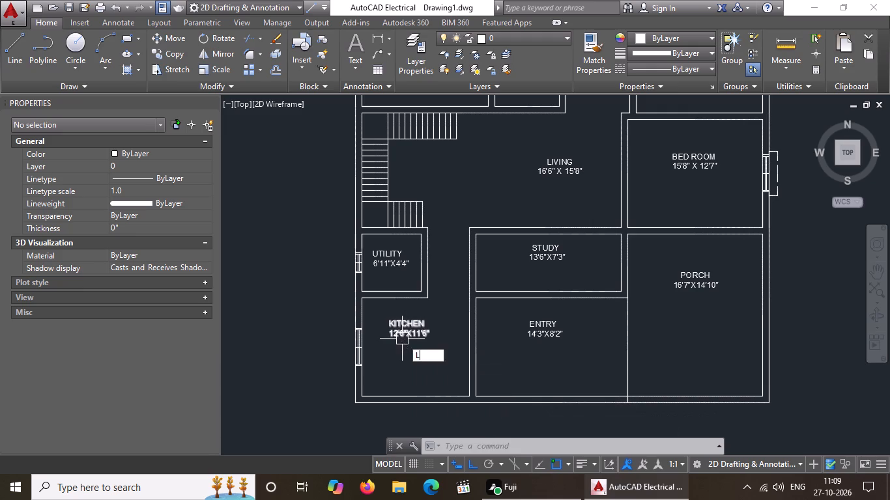
pyautogui.press('Return')
pyautogui.scroll(3, 362, 279)
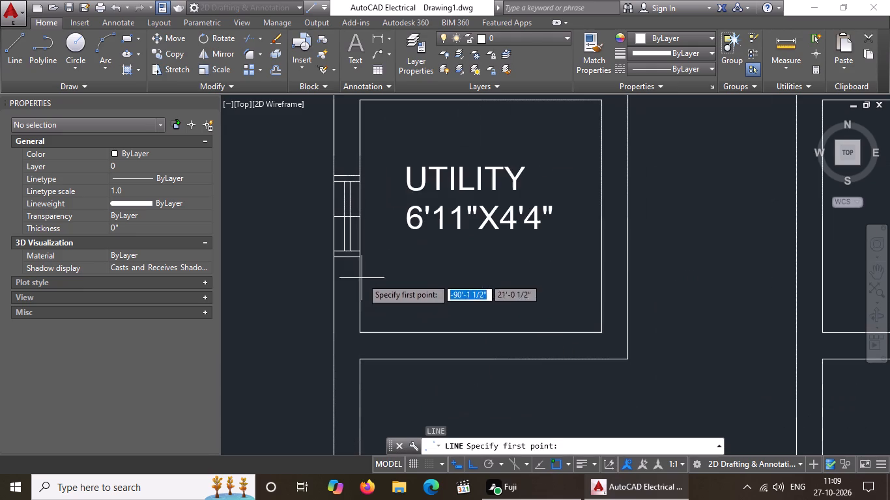
pyautogui.click(336, 177)
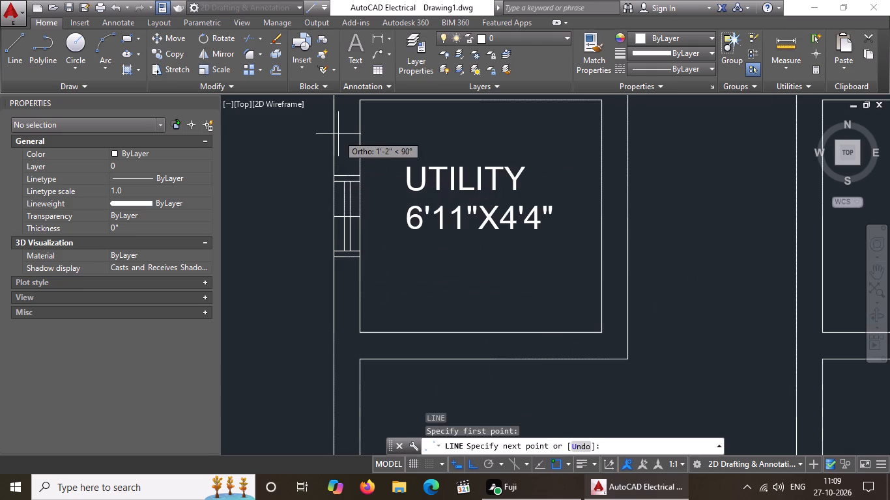
pyautogui.press('5')
pyautogui.hotkey('shift', '"')
pyautogui.press('Return')
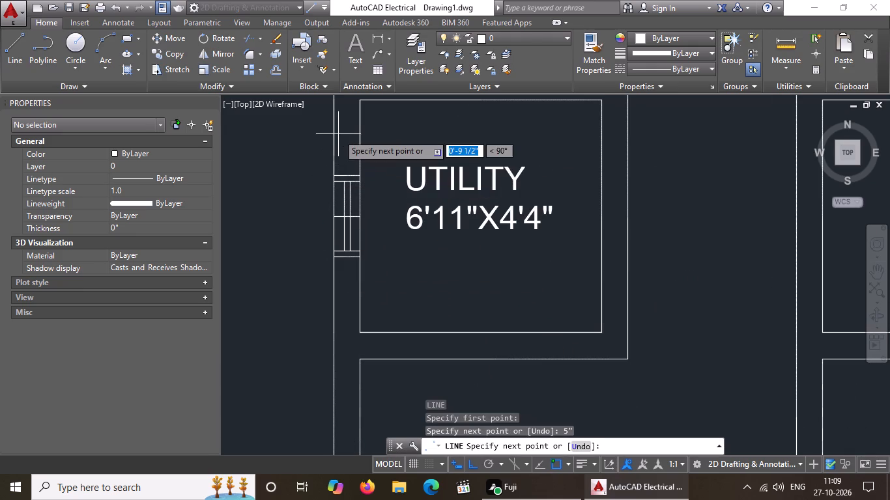
pyautogui.scroll(1, 338, 134)
pyautogui.write("1'")
pyautogui.press('Return')
pyautogui.press('Return')
# From the utility window's lower outer corner, draw lines 5" down and 1' outward, joining up to the end of the upper projecting line.
pyautogui.scroll(-3, 283, 206)
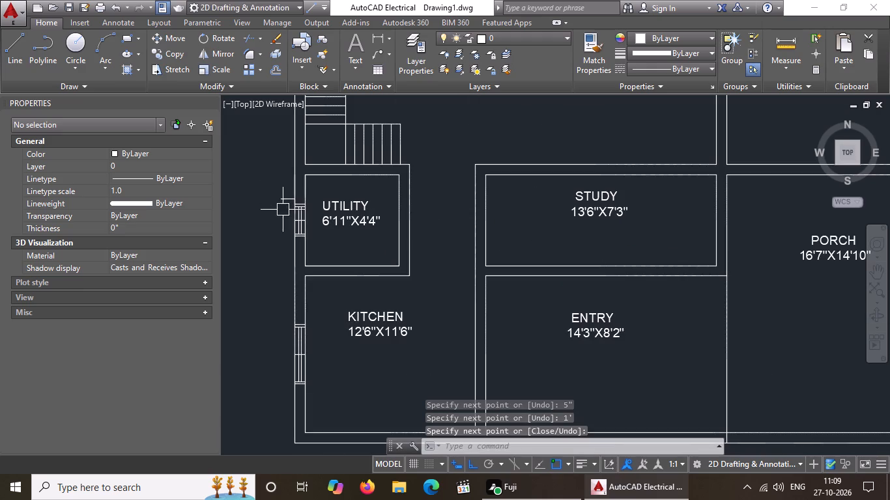
pyautogui.scroll(3, 285, 241)
pyautogui.press('l')
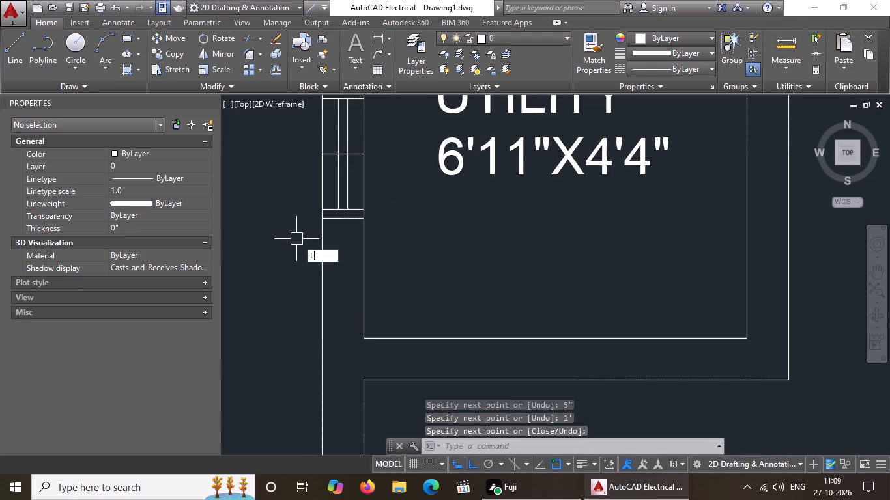
pyautogui.press('Return')
pyautogui.click(322, 221)
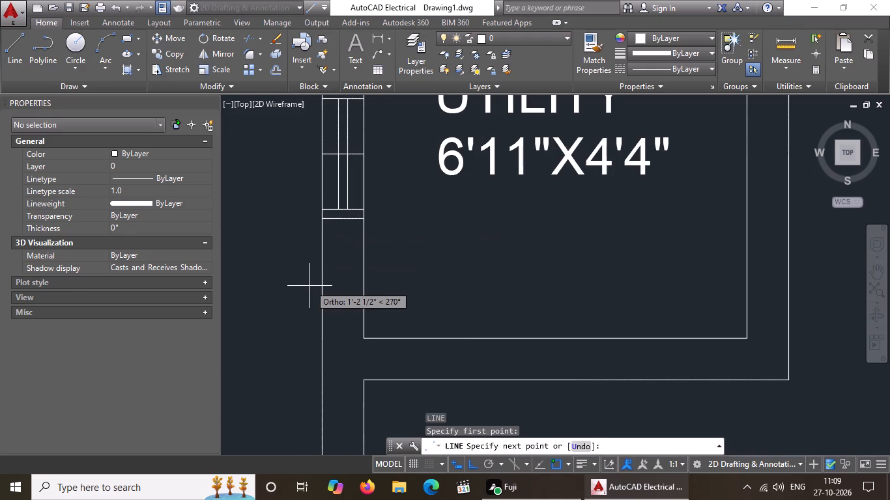
pyautogui.write('5"')
pyautogui.press('Return')
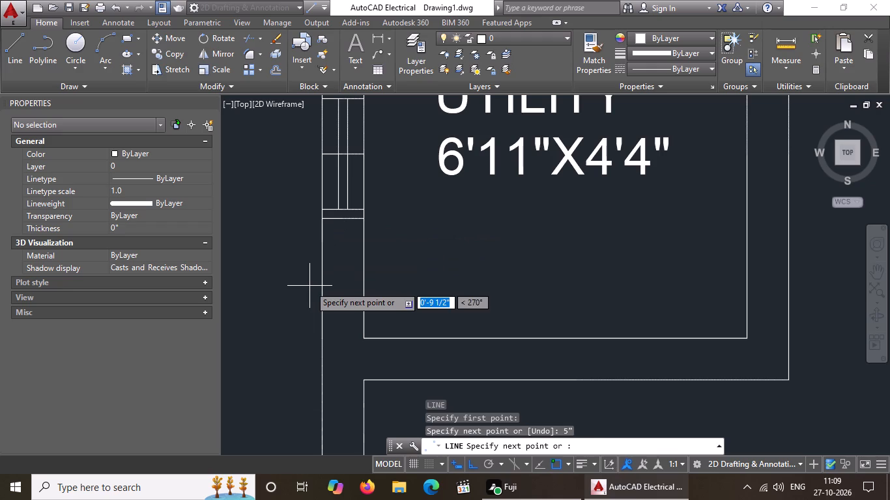
pyautogui.moveTo(261, 276); pyautogui.dragTo(394, 332, button='middle')
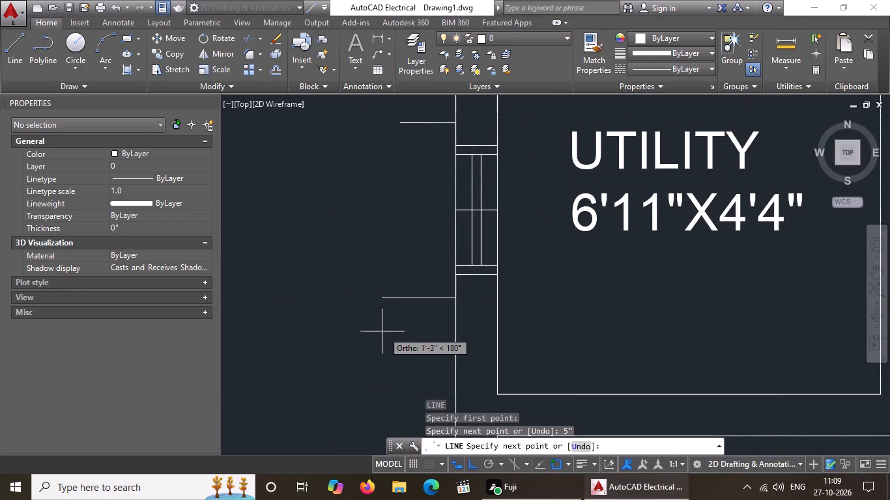
pyautogui.write("1'")
pyautogui.press('Return')
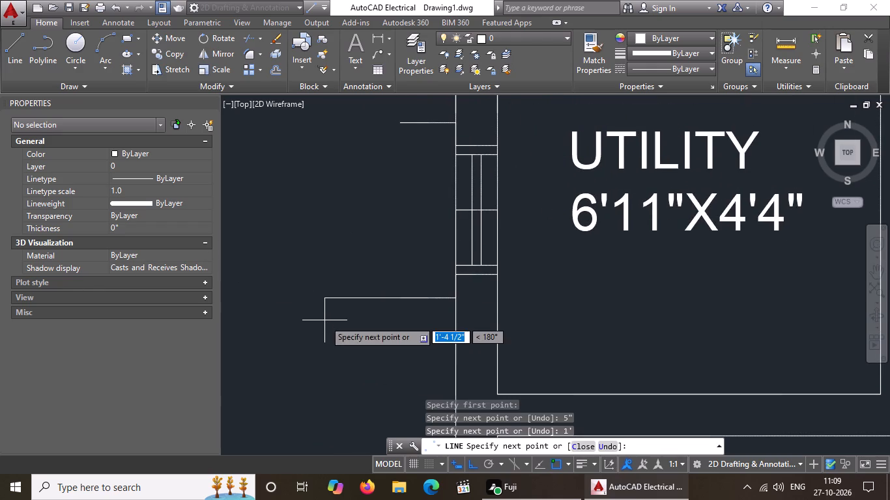
pyautogui.click(403, 122)
pyautogui.press('Escape')
# Set the linetype of the projection lines outside the utility window to ACAD_ISO02W100.
pyautogui.scroll(-3, 426, 179)
pyautogui.moveTo(427, 189); pyautogui.dragTo(423, 288, button='middle')
pyautogui.scroll(-2, 423, 288)
pyautogui.scroll(2, 437, 279)
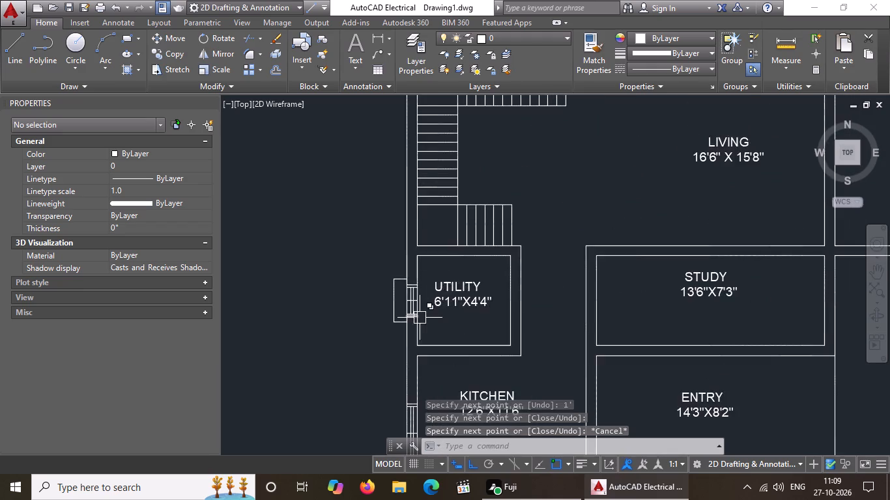
pyautogui.scroll(2, 420, 318)
pyautogui.click(324, 196)
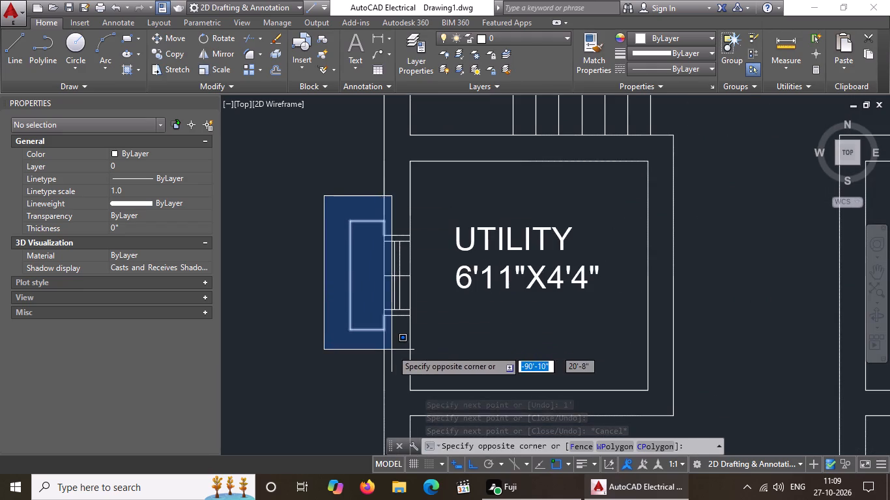
pyautogui.click(392, 346)
pyautogui.click(647, 70)
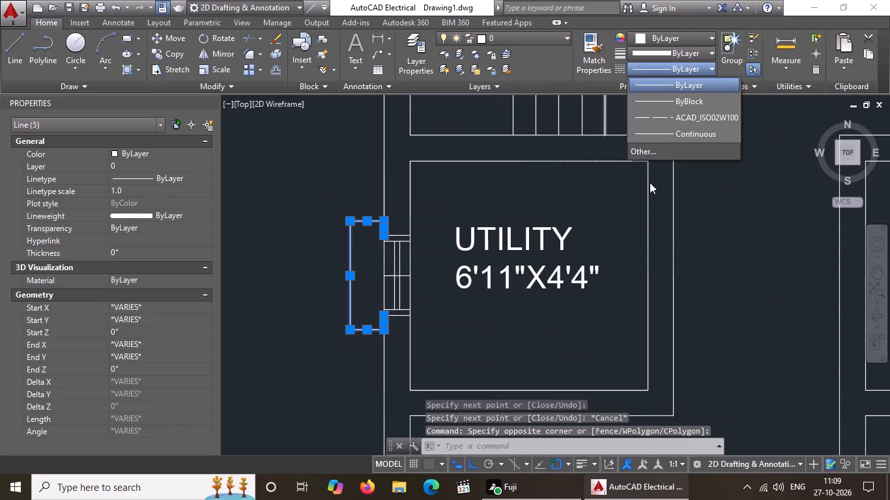
pyautogui.click(655, 117)
pyautogui.scroll(-4, 485, 243)
pyautogui.press('Escape')
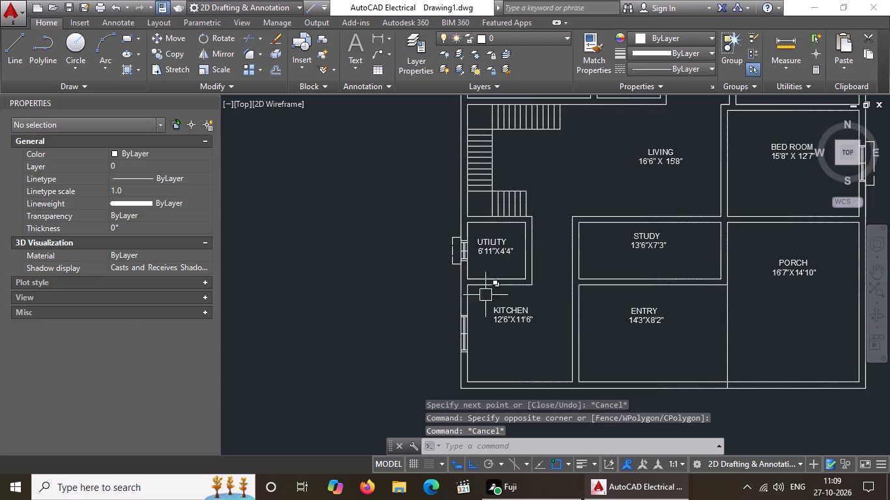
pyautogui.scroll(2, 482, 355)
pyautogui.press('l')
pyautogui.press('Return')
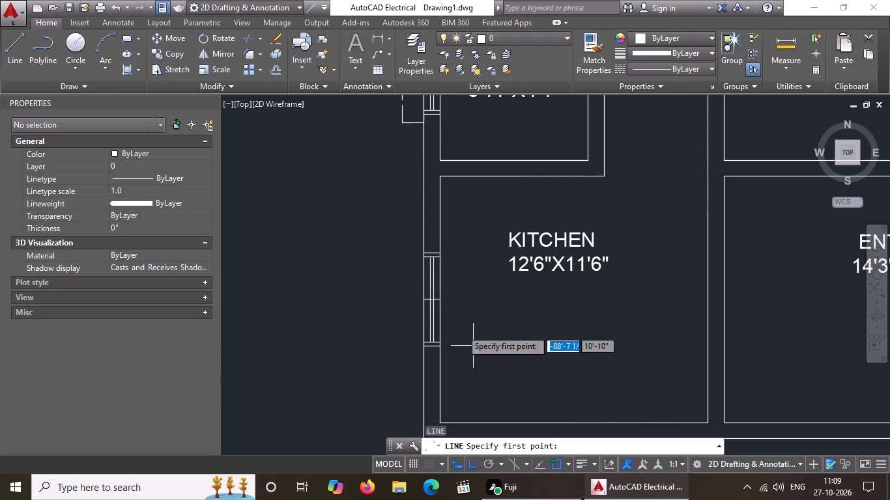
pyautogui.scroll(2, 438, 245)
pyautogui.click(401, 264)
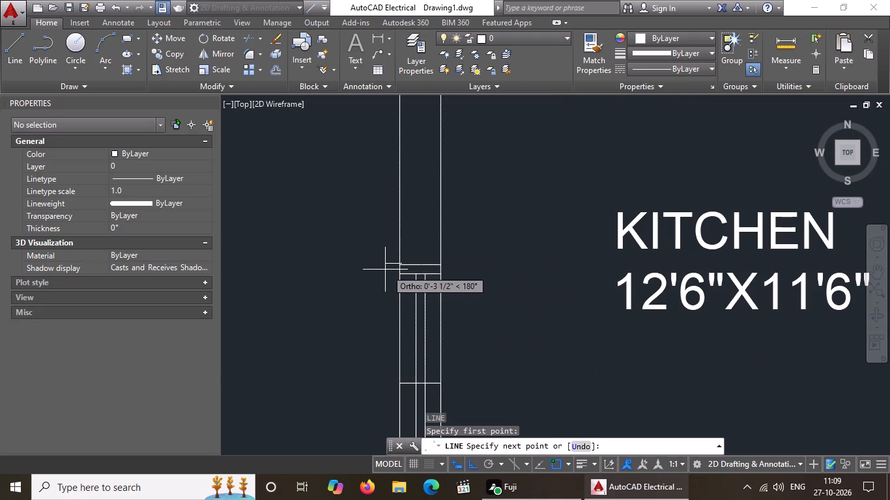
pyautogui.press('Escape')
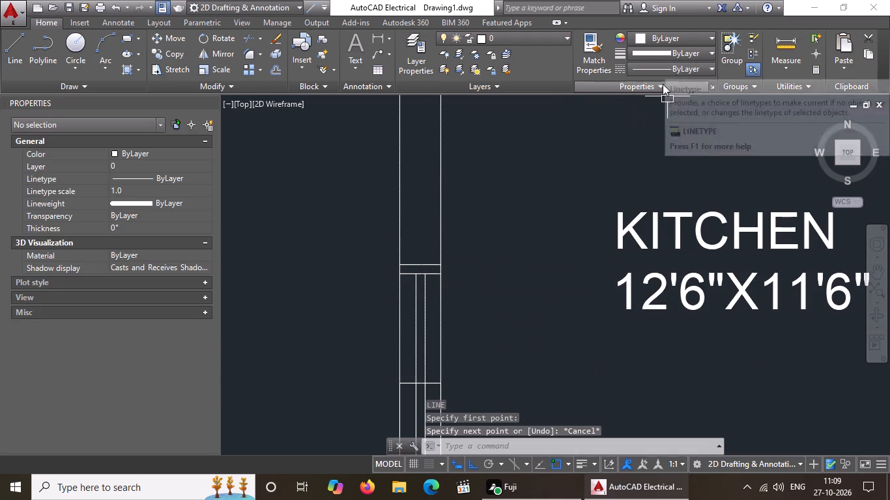
# From the kitchen window's upper outer corner, draw a line 5" up along the outer wall and 1' outward.
pyautogui.press('l')
pyautogui.press('Return')
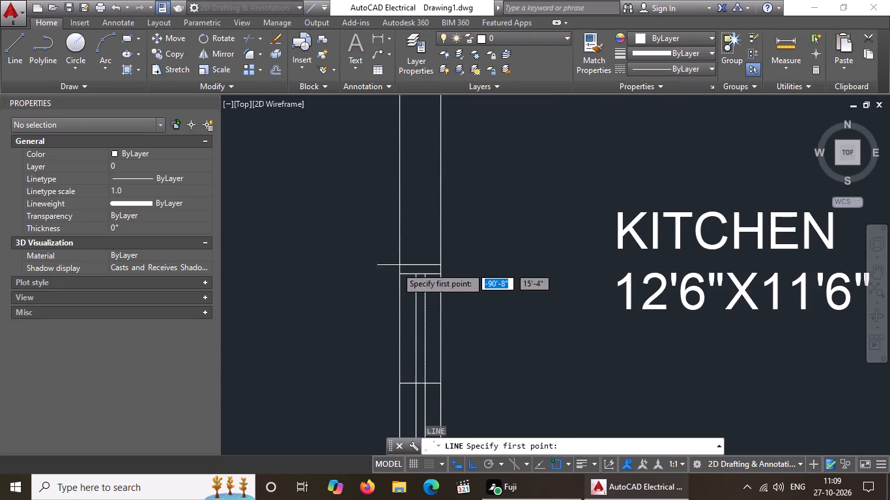
pyautogui.moveTo(402, 266); pyautogui.dragTo(403, 260)
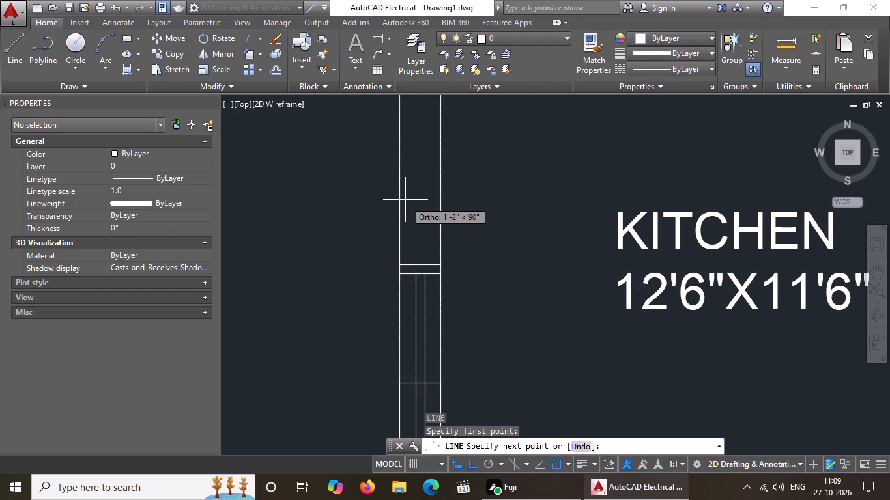
pyautogui.write('5"')
pyautogui.press('Return')
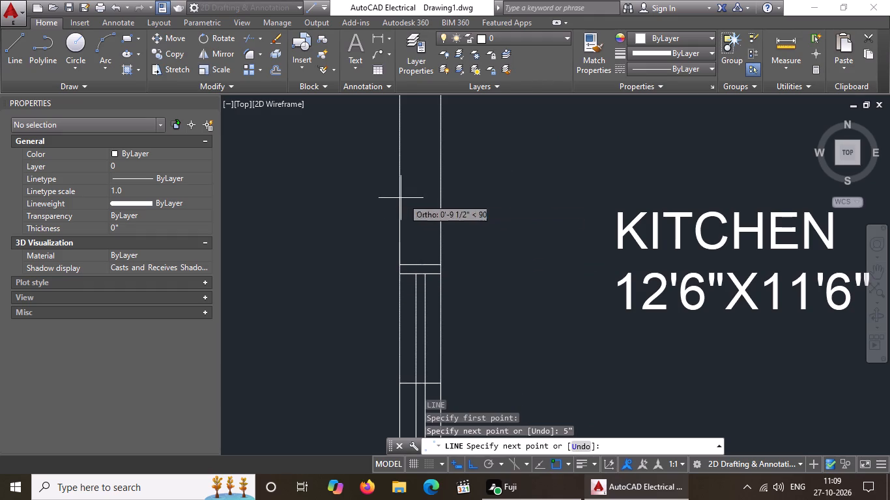
pyautogui.write("1'")
pyautogui.press('Return')
pyautogui.press('Return')
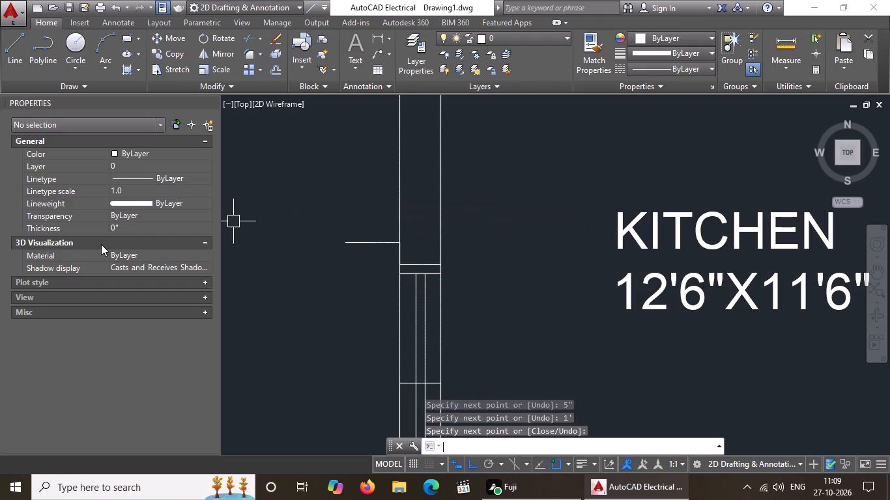
# From the kitchen window's lower outer corner, draw lines 5" down and 1' outward, joining up to the end of the upper projecting line.
pyautogui.scroll(-2, 208, 246)
pyautogui.scroll(-3, 294, 260)
pyautogui.scroll(2, 305, 350)
pyautogui.press('l')
pyautogui.press('Return')
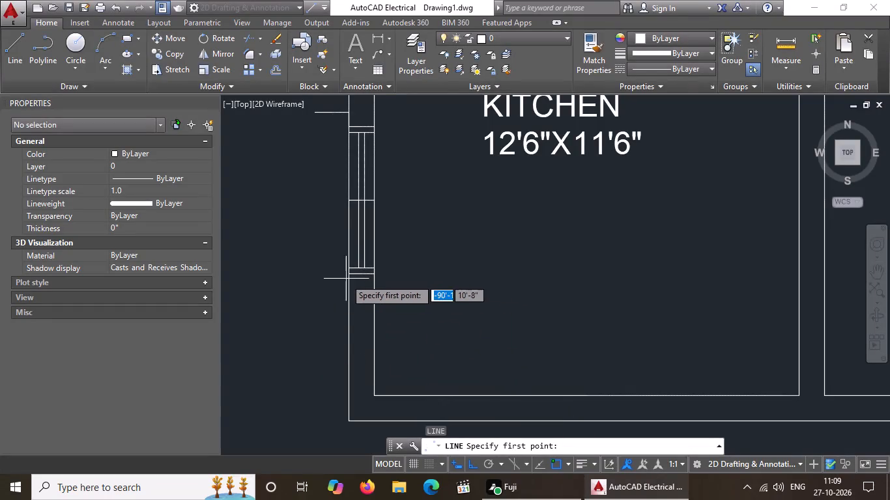
pyautogui.moveTo(352, 273); pyautogui.dragTo(353, 311)
pyautogui.write('5"')
pyautogui.press('Return')
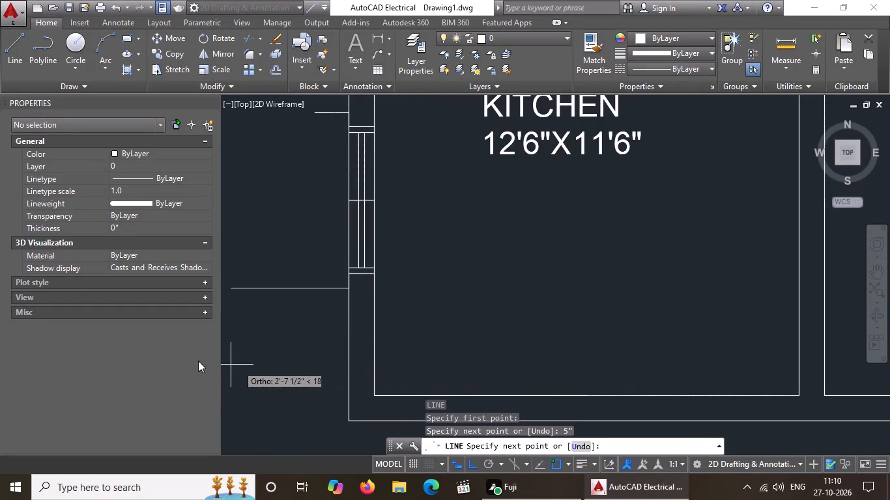
pyautogui.write("1'")
pyautogui.press('Return')
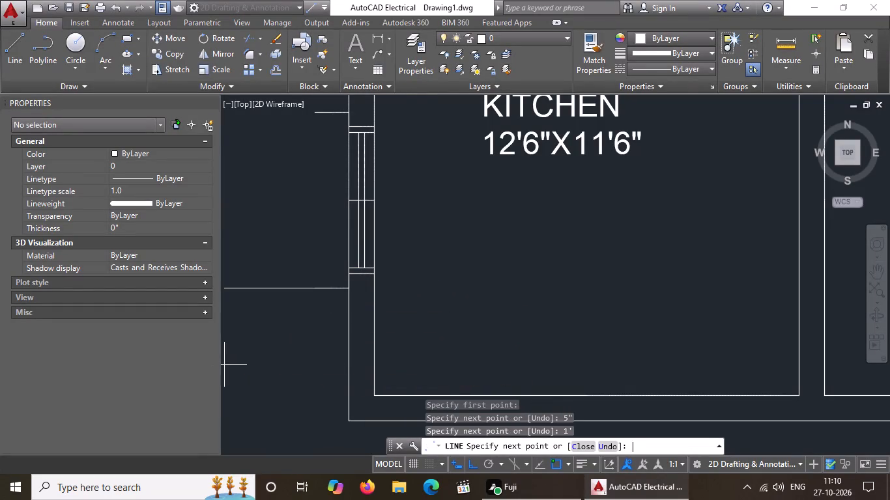
pyautogui.click(318, 112)
pyautogui.press('Escape')
pyautogui.scroll(-2, 350, 182)
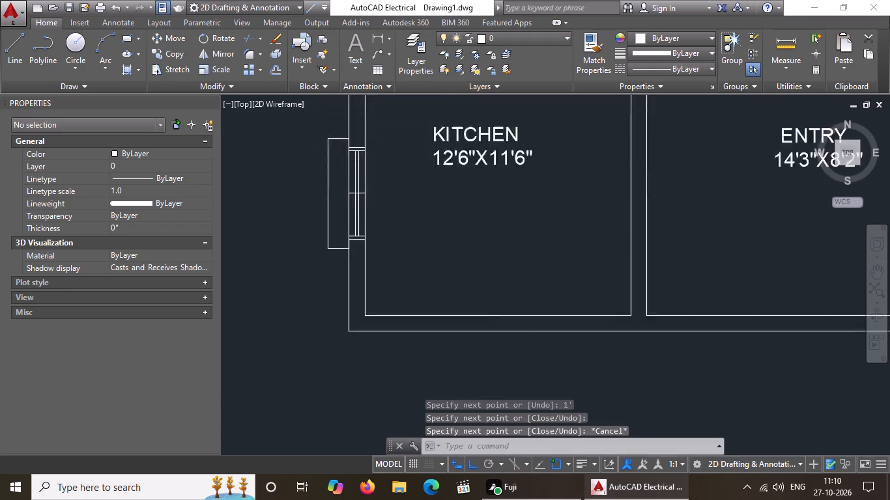
# Set the linetype of the projection lines outside the kitchen's left window to ACAD_ISO02W100, with a linetype scale of 2.
pyautogui.scroll(2, 337, 155)
pyautogui.click(293, 137)
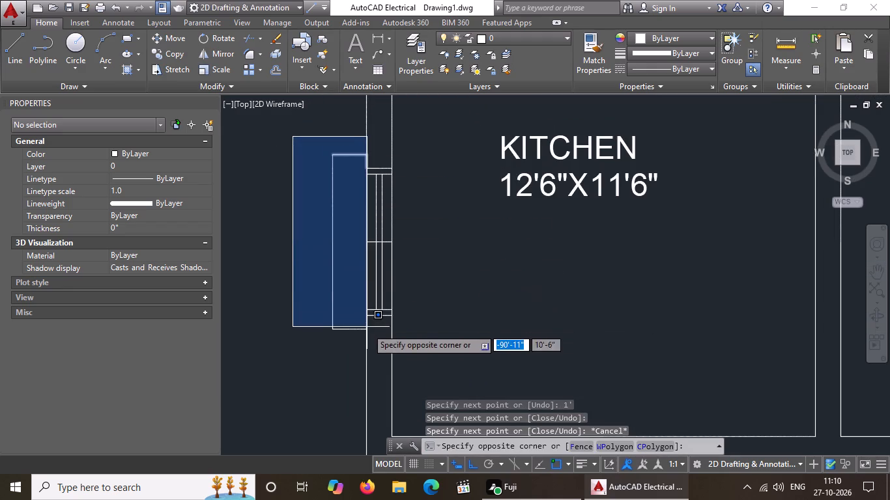
pyautogui.click(371, 351)
pyautogui.click(646, 68)
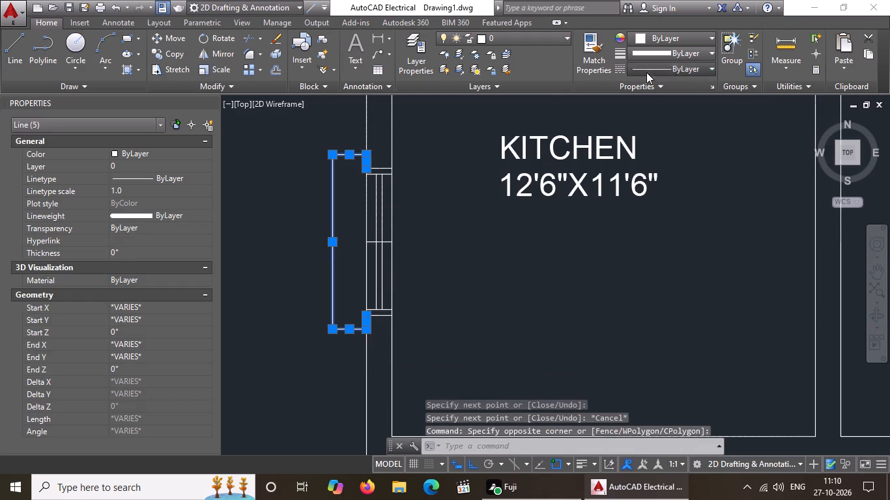
pyautogui.click(648, 115)
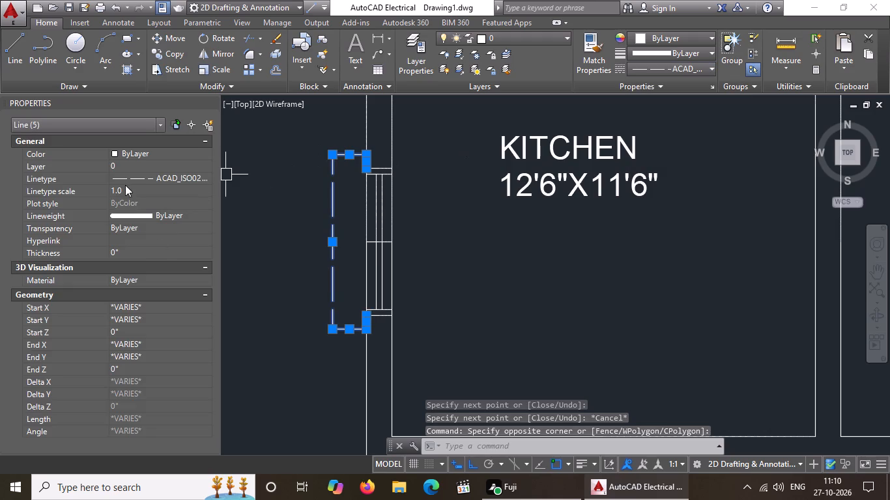
pyautogui.click(131, 191)
pyautogui.press('BackSpace')
pyautogui.press('BackSpace')
pyautogui.press('2')
pyautogui.press('Return')
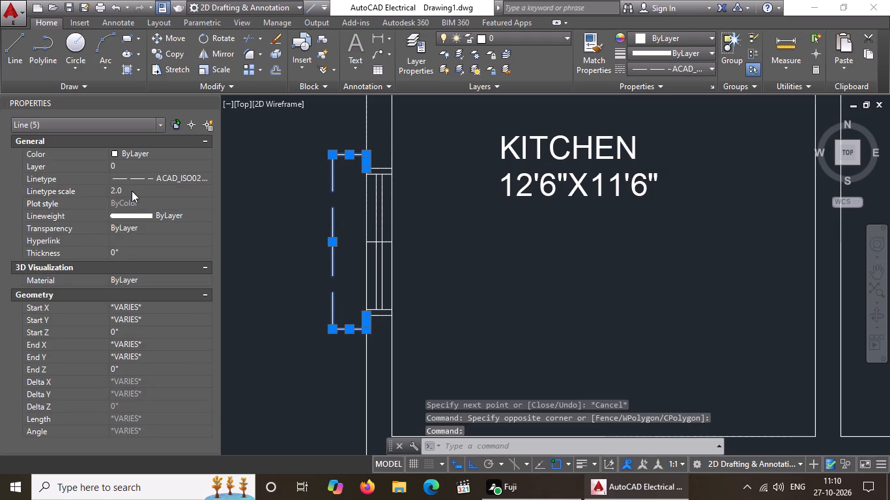
pyautogui.press('Escape')
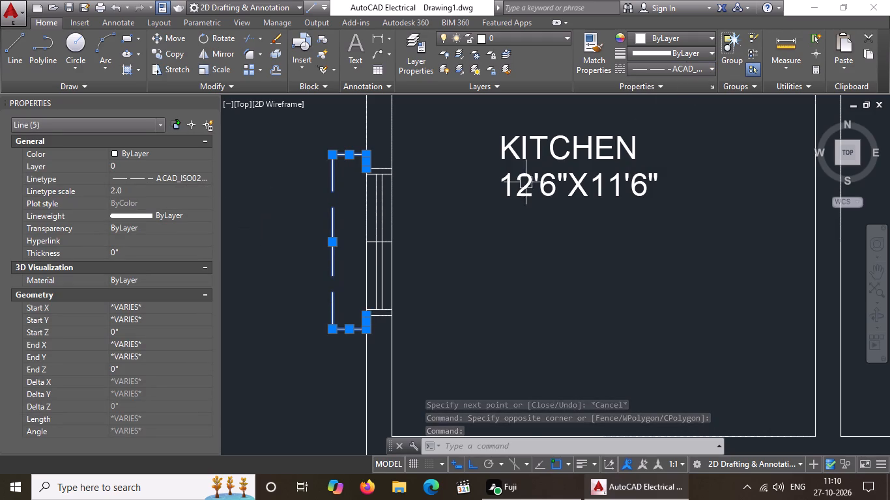
pyautogui.press('Escape')
# Draw a 9" line across the kitchen's bottom wall from the midpoint of its inner edge.
pyautogui.scroll(-3, 486, 310)
pyautogui.moveTo(550, 350); pyautogui.dragTo(430, 303, button='middle')
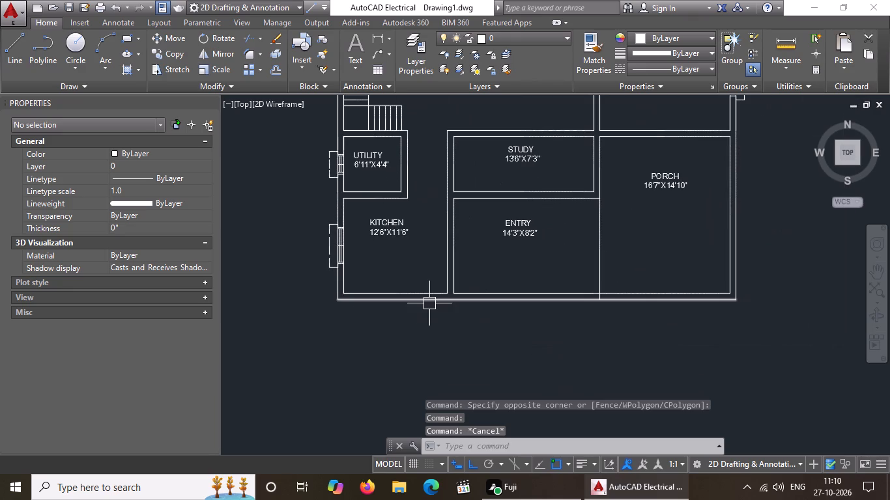
pyautogui.scroll(3, 390, 301)
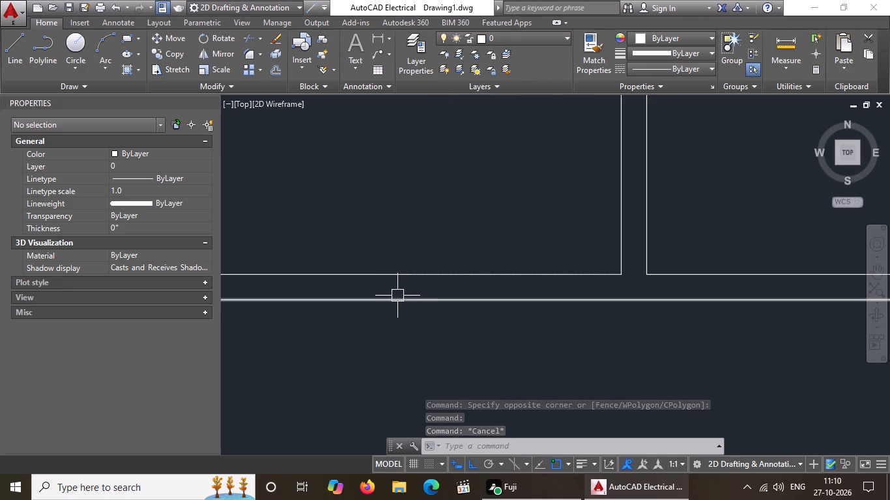
pyautogui.press('l')
pyautogui.press('Return')
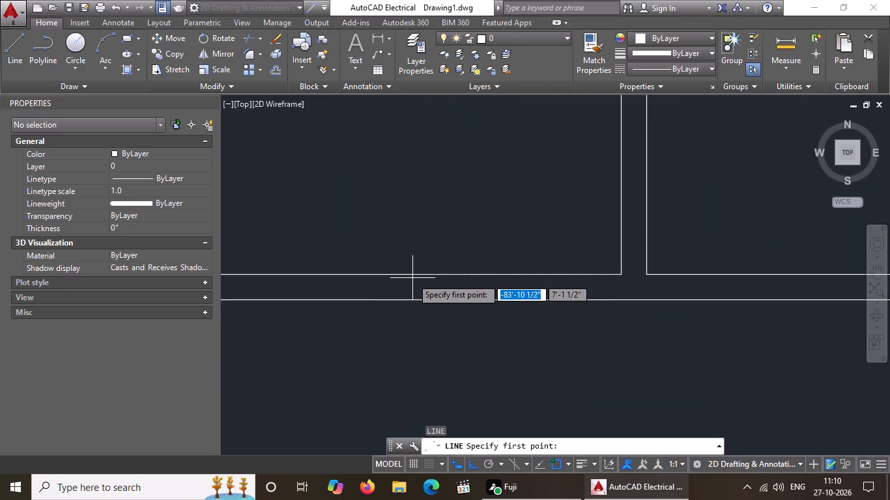
pyautogui.scroll(-3, 448, 282)
pyautogui.scroll(4, 437, 287)
pyautogui.scroll(-4, 462, 276)
pyautogui.scroll(3, 461, 277)
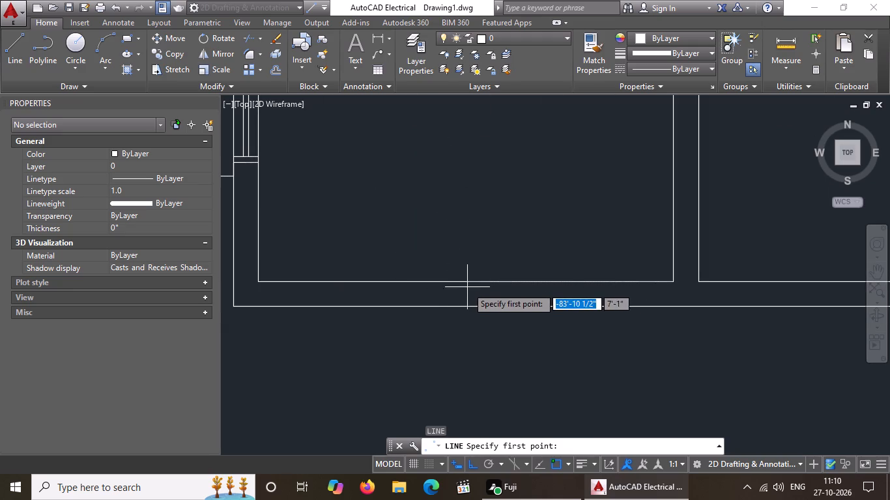
pyautogui.moveTo(467, 281); pyautogui.dragTo(463, 309)
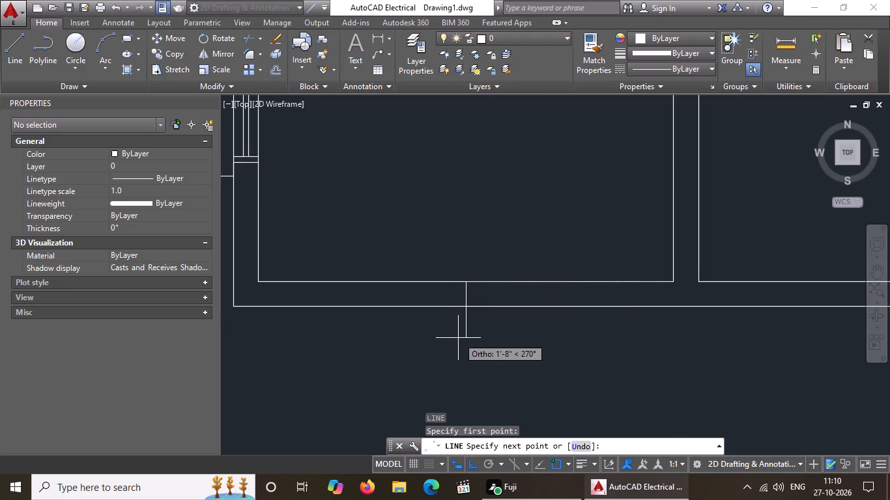
pyautogui.write('9"')
pyautogui.press('Return')
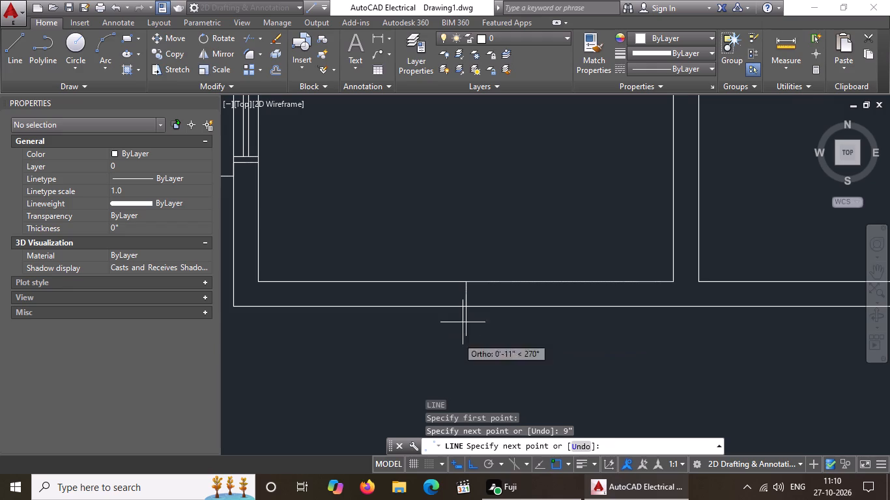
pyautogui.scroll(-4, 482, 290)
pyautogui.press('Return')
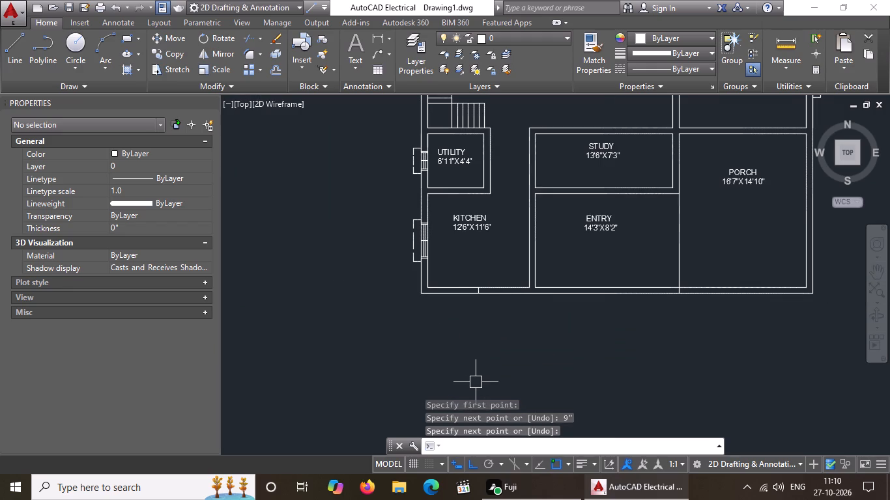
pyautogui.press('Escape')
# Offset the line across the kitchen's bottom wall by 2' to both sides.
pyautogui.press('o')
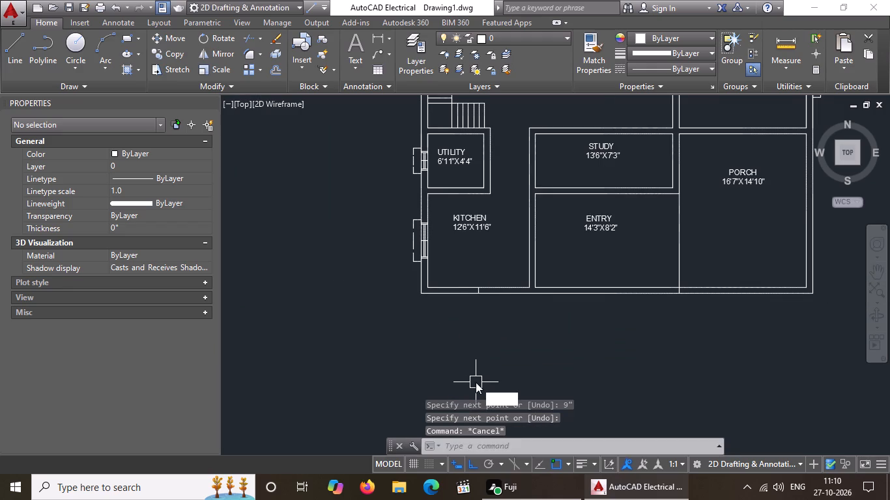
pyautogui.press('Return')
pyautogui.write("2'")
pyautogui.press('Return')
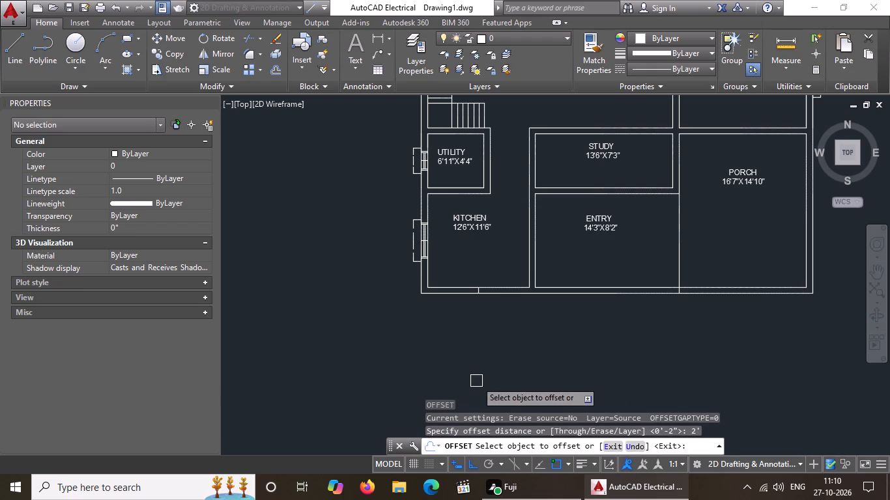
pyautogui.scroll(4, 488, 285)
pyautogui.moveTo(414, 323); pyautogui.dragTo(433, 321)
pyautogui.click(572, 341)
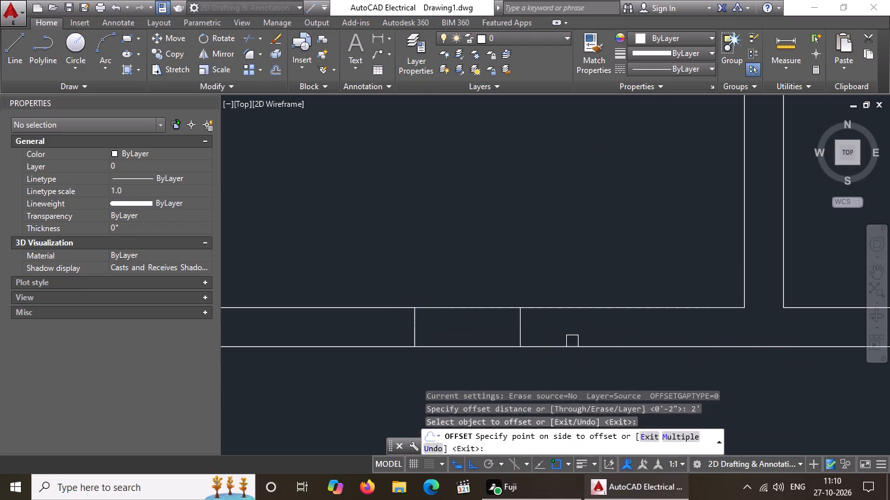
pyautogui.click(410, 327)
pyautogui.click(311, 338)
pyautogui.scroll(-4, 372, 319)
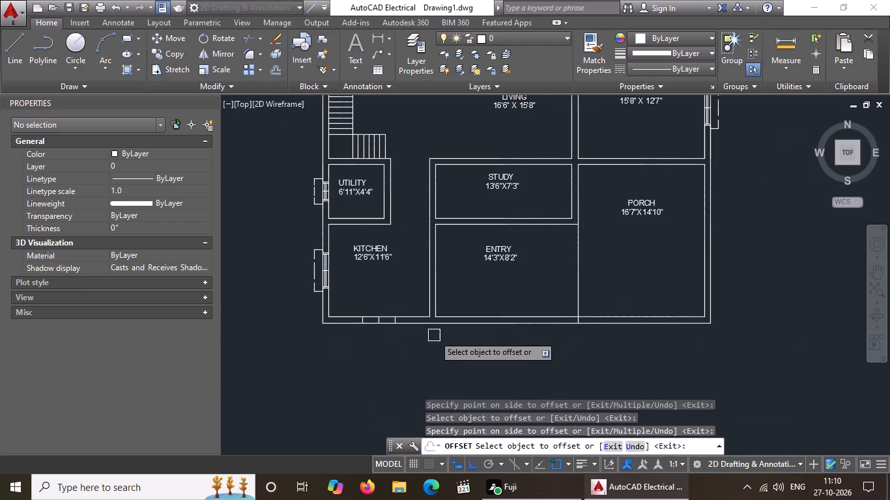
pyautogui.press('Escape')
# Offset the two end lines of the kitchen's bottom window outward by 2" to form the jambs.
pyautogui.press('o')
pyautogui.press('Return')
pyautogui.write('2"')
pyautogui.press('Return')
pyautogui.scroll(3, 352, 314)
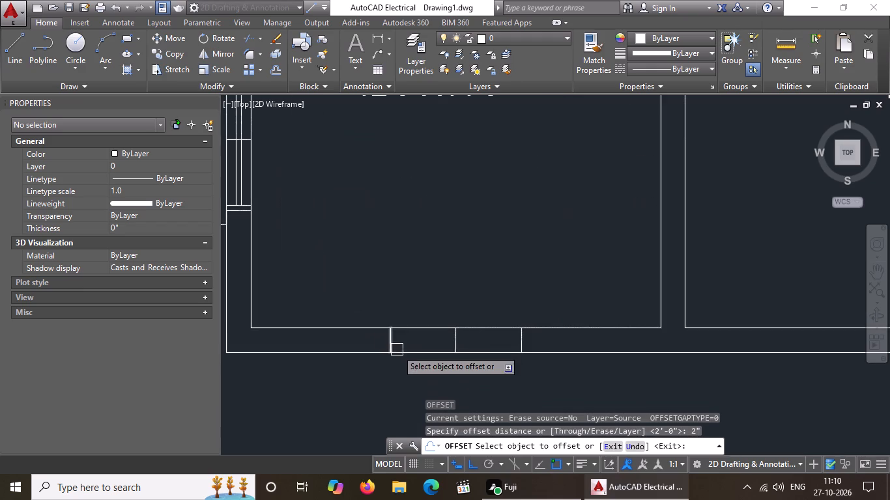
pyautogui.click(389, 340)
pyautogui.moveTo(267, 340); pyautogui.dragTo(326, 341)
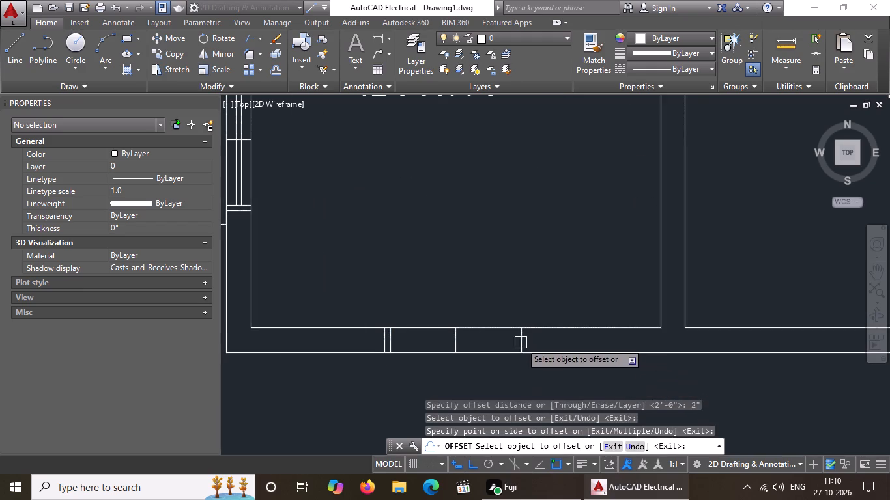
pyautogui.moveTo(521, 342); pyautogui.dragTo(537, 340)
pyautogui.click(567, 340)
pyautogui.press('Escape')
pyautogui.press('Escape')
# Draw a horizontal line between the midpoints of the bottom window's two inner jamb lines.
pyautogui.press('l')
pyautogui.press('Return')
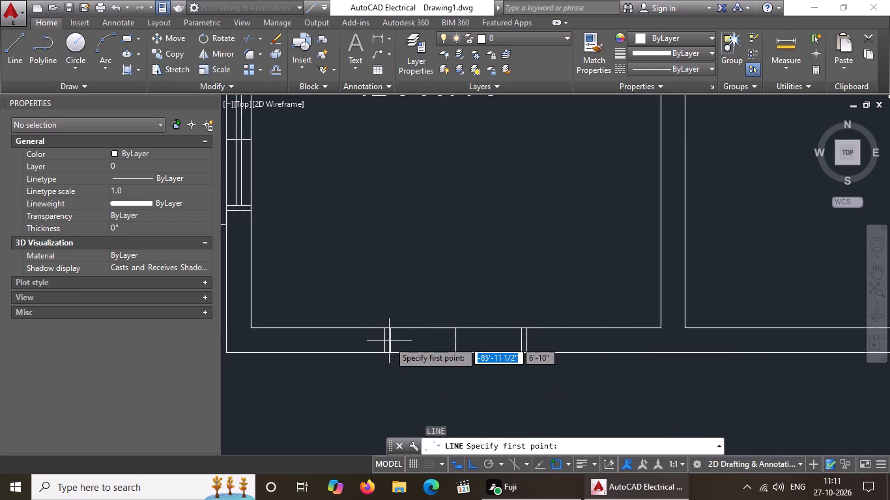
pyautogui.moveTo(390, 340); pyautogui.dragTo(413, 339)
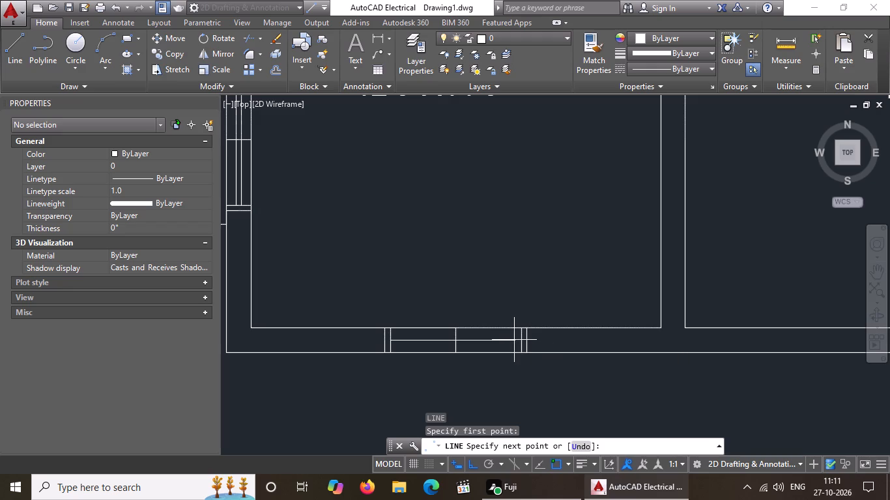
pyautogui.scroll(2, 515, 340)
pyautogui.click(530, 340)
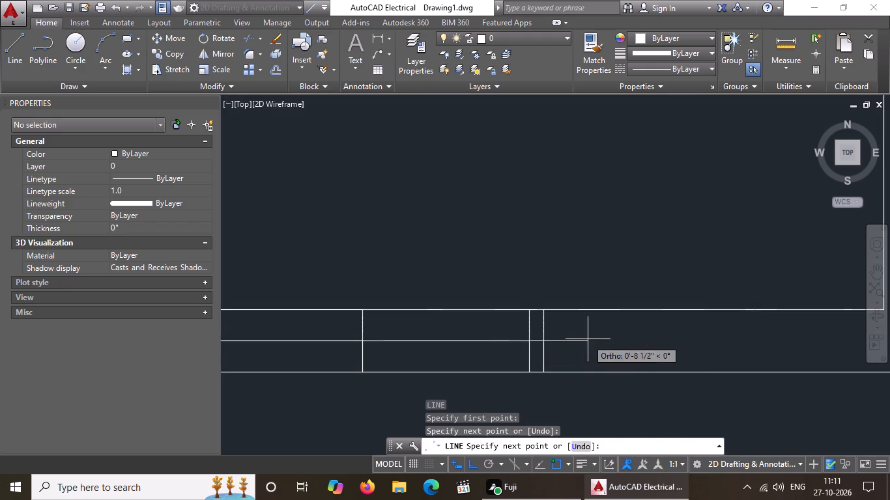
pyautogui.press('Escape')
# Offset the bottom window's horizontal centre line by 1" both upward and downward.
pyautogui.press('o')
pyautogui.press('Return')
pyautogui.write('1"')
pyautogui.press('Return')
pyautogui.moveTo(424, 343); pyautogui.dragTo(428, 327)
pyautogui.moveTo(438, 295); pyautogui.dragTo(438, 301)
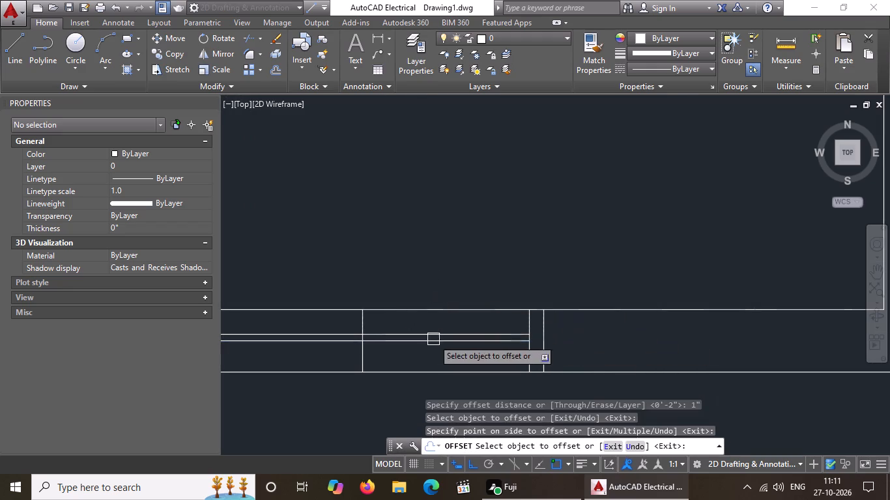
pyautogui.click(426, 342)
pyautogui.click(427, 359)
pyautogui.press('Escape')
# Delete the original horizontal centre line between the two offset lines of the bottom window.
pyautogui.scroll(1, 479, 348)
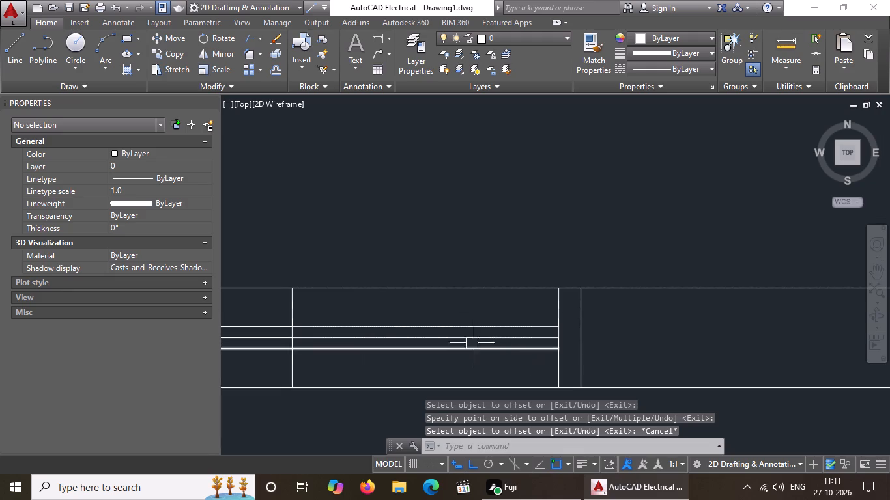
pyautogui.click(468, 337)
pyautogui.press('Delete')
pyautogui.scroll(-4, 498, 279)
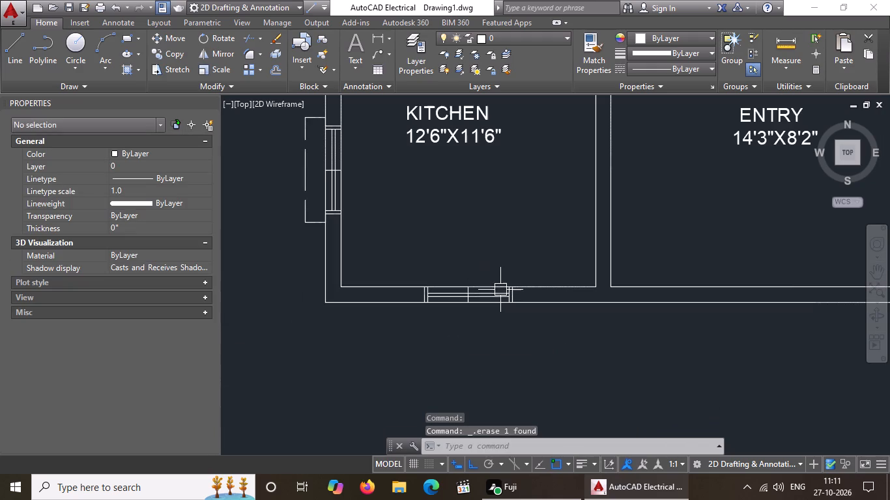
pyautogui.press('Escape')
# From the bottom window's left outer corner, draw a line 5" left along the outer wall and 1' outward.
pyautogui.press('l')
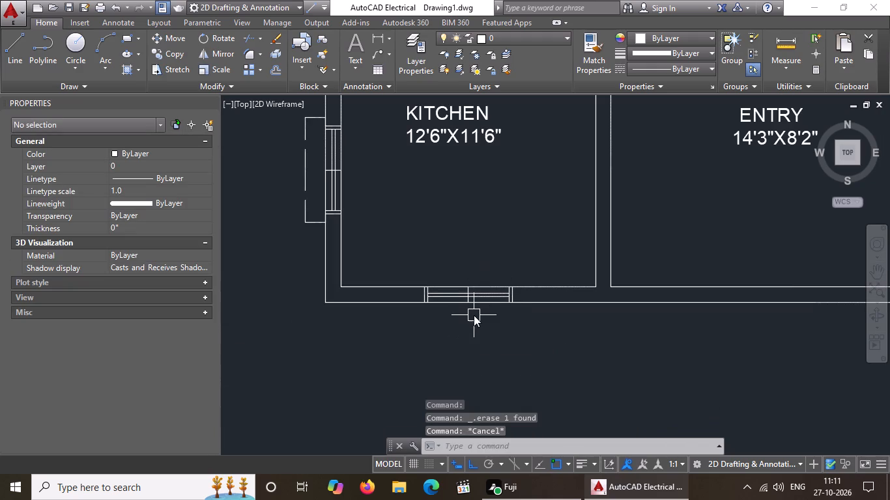
pyautogui.press('Return')
pyautogui.scroll(3, 429, 324)
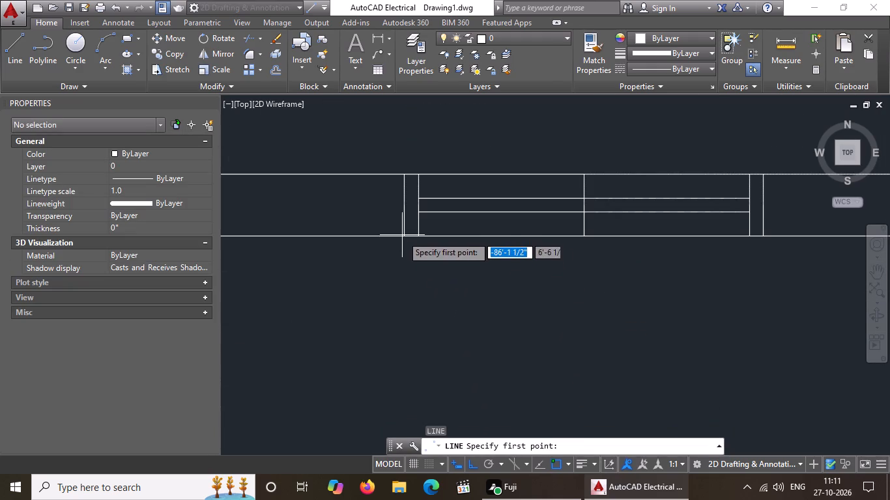
pyautogui.moveTo(403, 236); pyautogui.dragTo(377, 245)
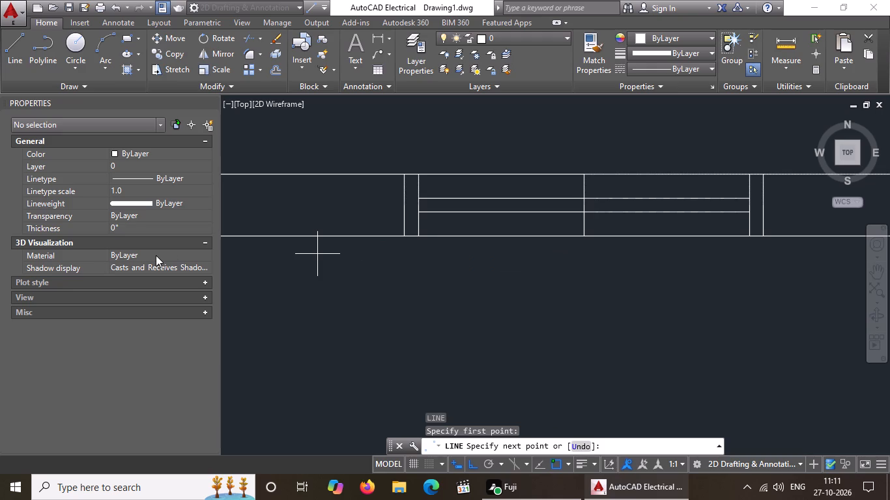
pyautogui.press('5')
pyautogui.hotkey('shift', '"')
pyautogui.press('Return')
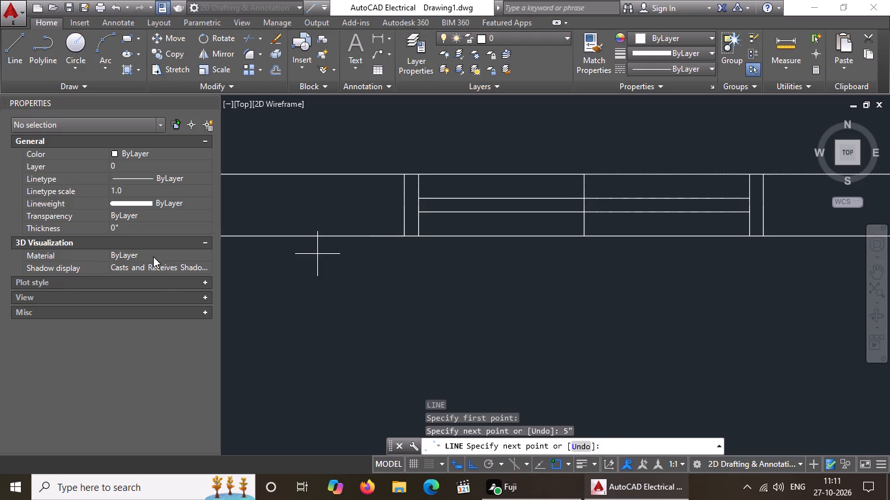
pyautogui.scroll(-4, 157, 266)
pyautogui.scroll(-3, 324, 271)
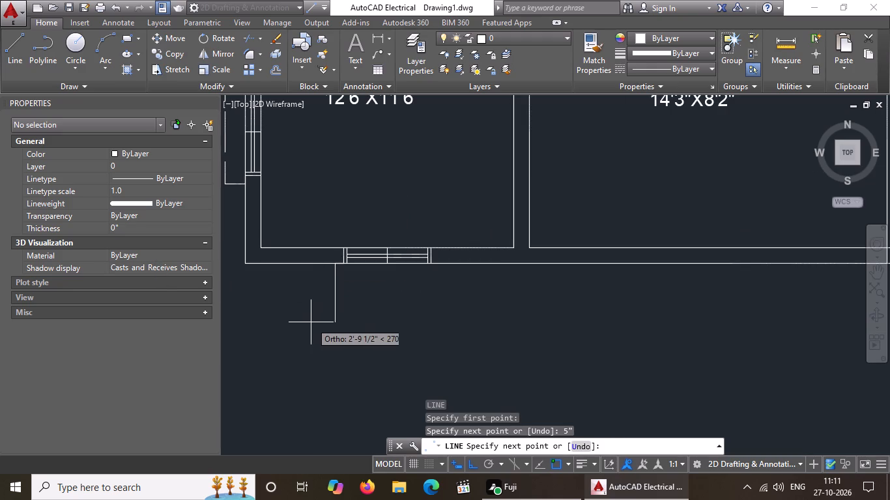
pyautogui.press('1')
pyautogui.press("'")
pyautogui.press('Return')
pyautogui.press('Return')
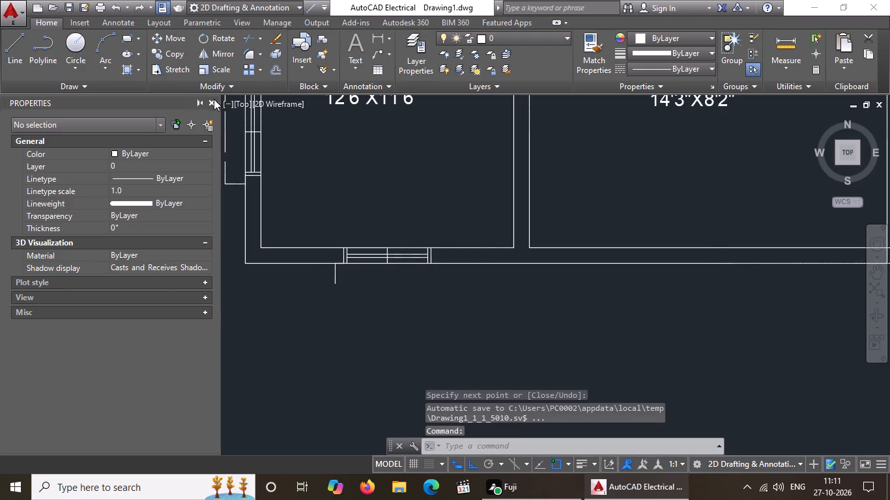
# Close the Properties palette.
pyautogui.click(214, 99)
# From the bottom kitchen window's right outer corner, draw lines 5" right, 1' outward and across to the left projection line's end.
pyautogui.click(9, 53)
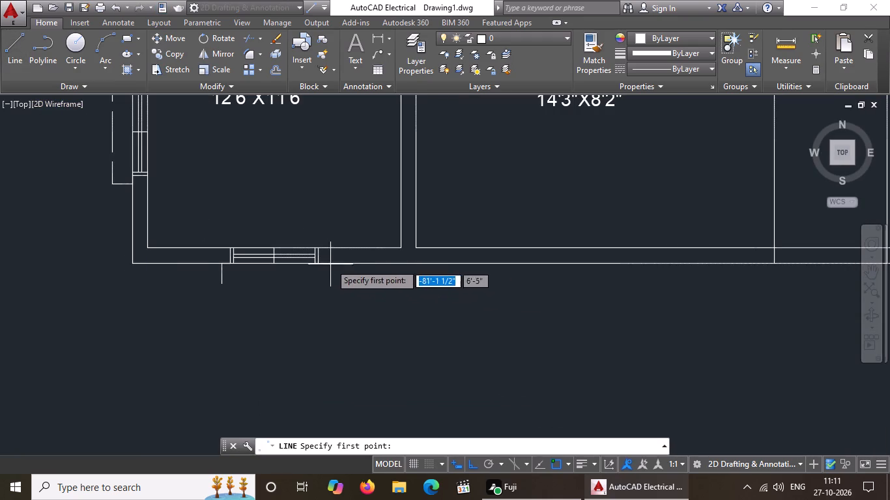
pyautogui.scroll(3, 330, 264)
pyautogui.moveTo(276, 258); pyautogui.dragTo(330, 260)
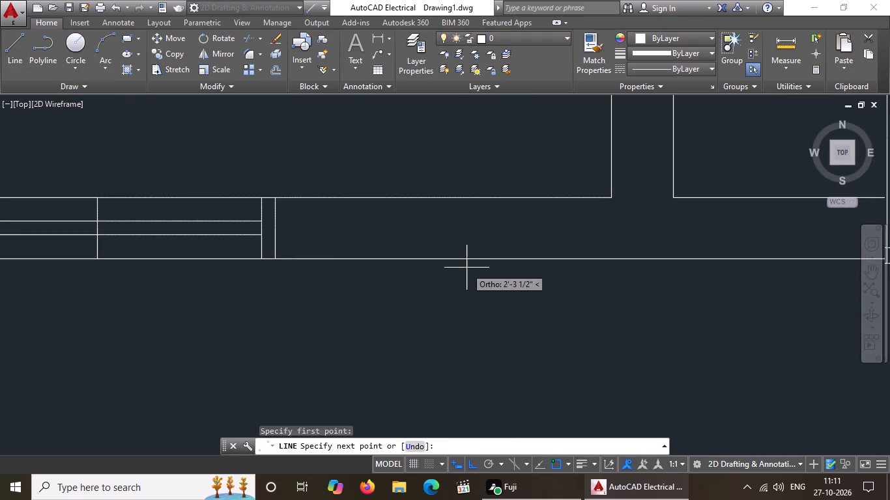
pyautogui.press('5')
pyautogui.hotkey('shift', '"')
pyautogui.press('Return')
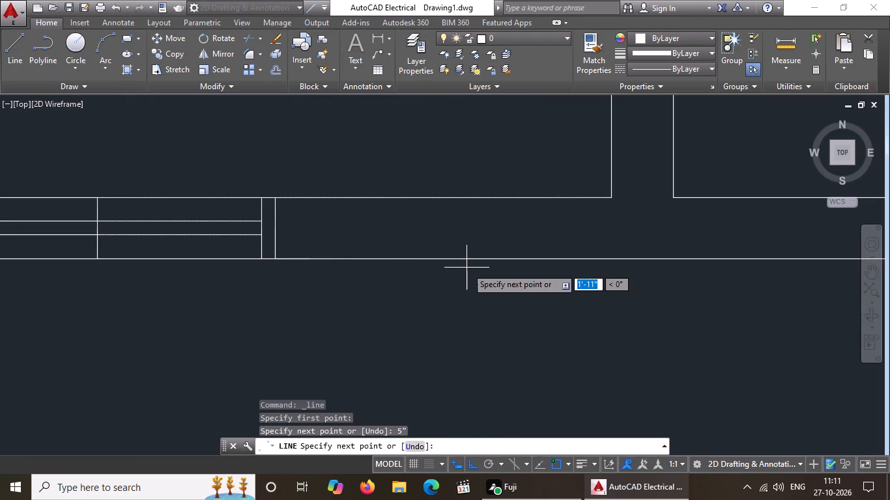
pyautogui.scroll(-4, 442, 266)
pyautogui.write("1'")
pyautogui.press('Return')
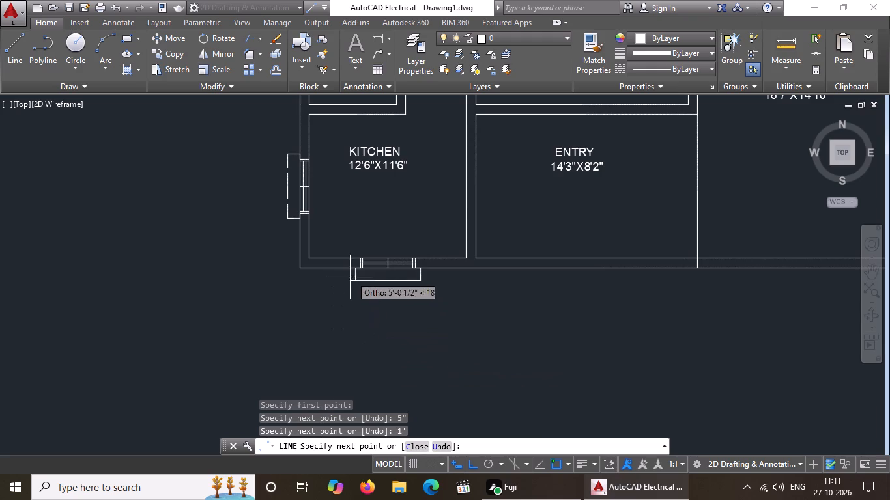
pyautogui.scroll(3, 347, 283)
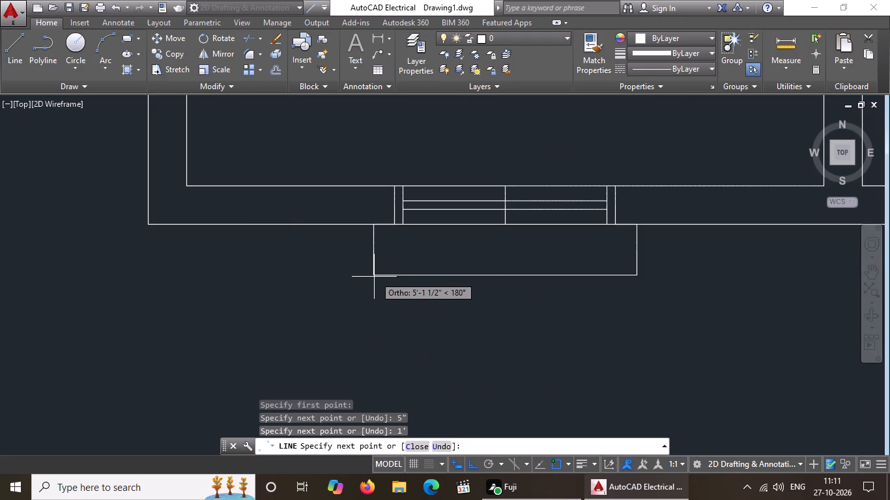
pyautogui.click(373, 275)
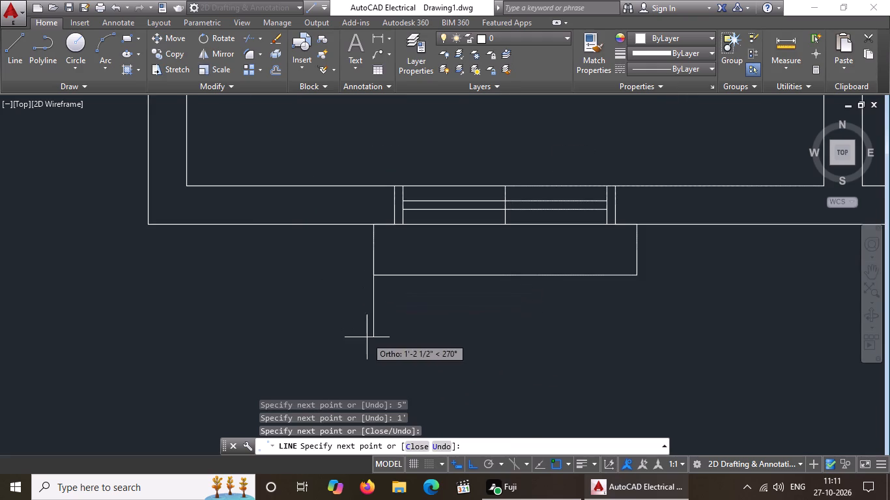
pyautogui.press('Escape')
# Apply the ACAD_ISO02W100 linetype to the five projection lines of the bottom kitchen window.
pyautogui.scroll(-3, 454, 320)
pyautogui.scroll(3, 528, 299)
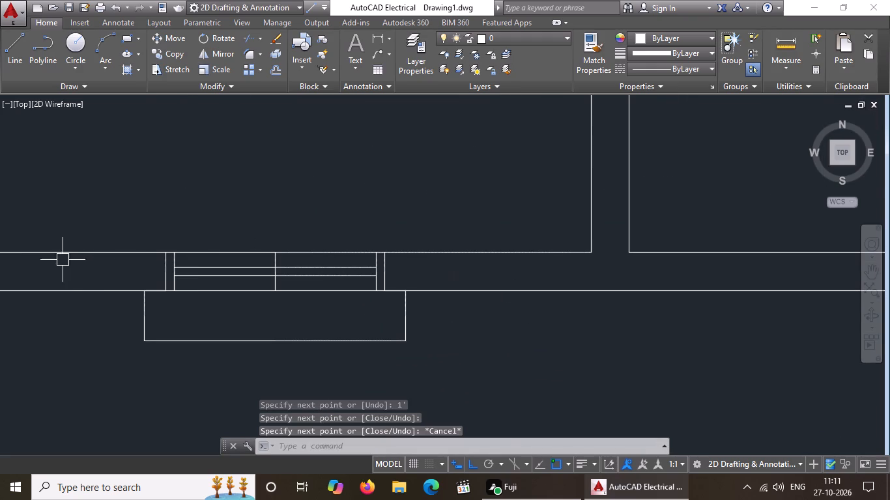
pyautogui.click(110, 275)
pyautogui.press('Escape')
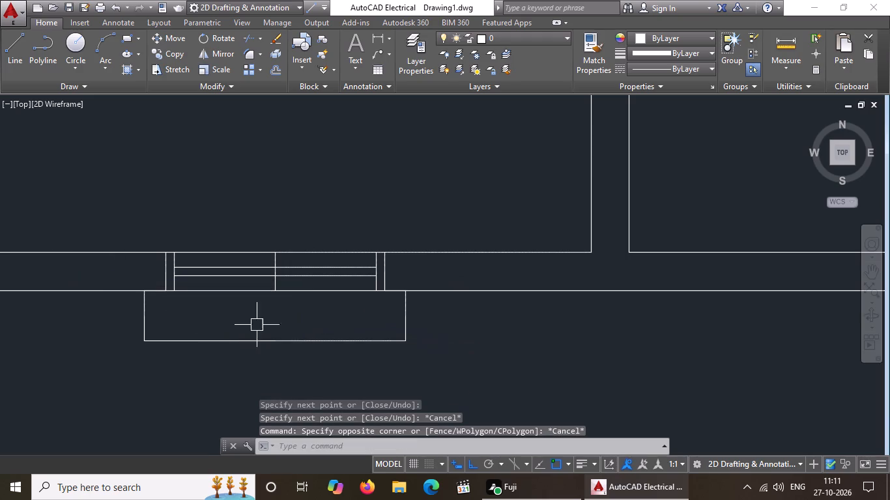
pyautogui.moveTo(122, 283); pyautogui.dragTo(136, 288)
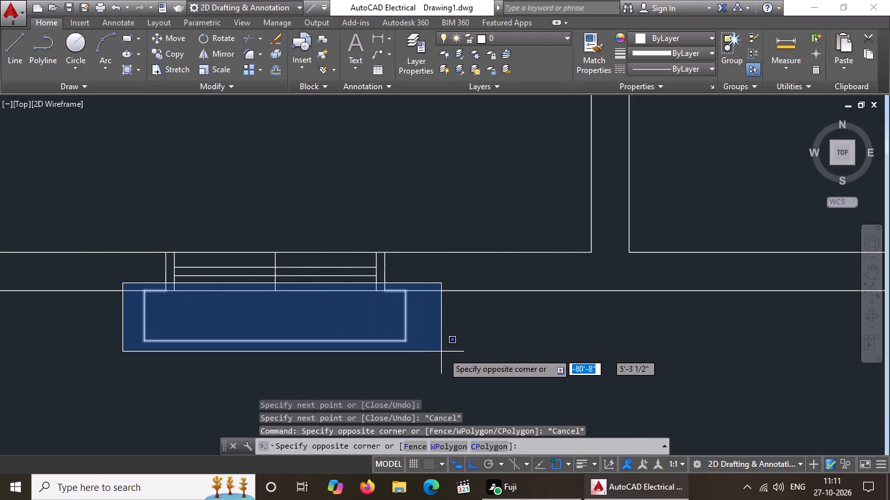
pyautogui.click(443, 353)
pyautogui.click(670, 66)
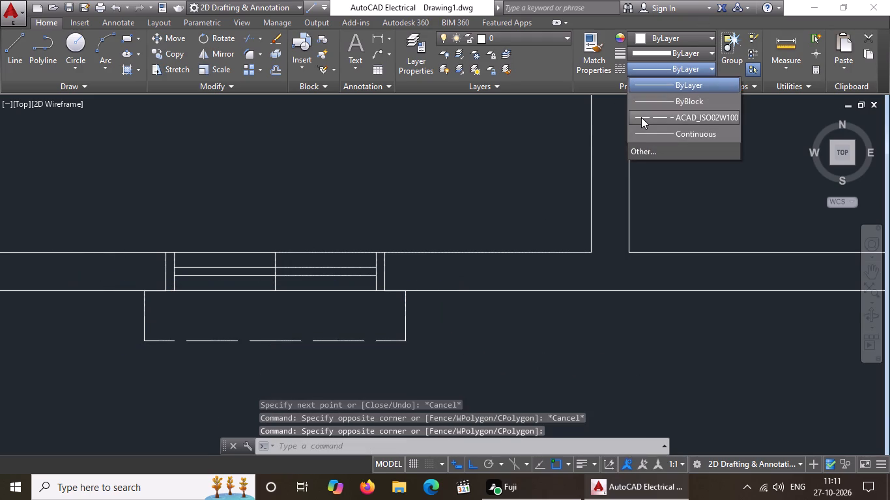
pyautogui.click(641, 117)
# Set the linetype scale of the bottom kitchen window's projection lines to 2.
pyautogui.rightClick(311, 197)
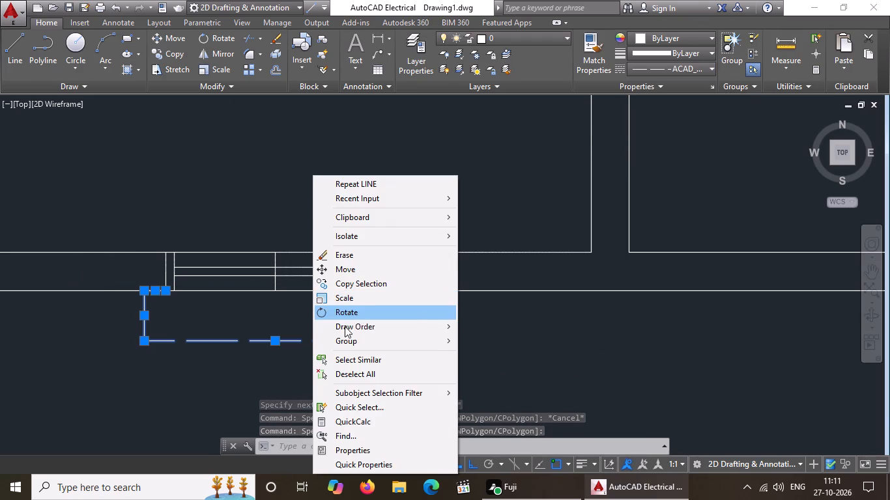
pyautogui.click(343, 449)
pyautogui.click(137, 192)
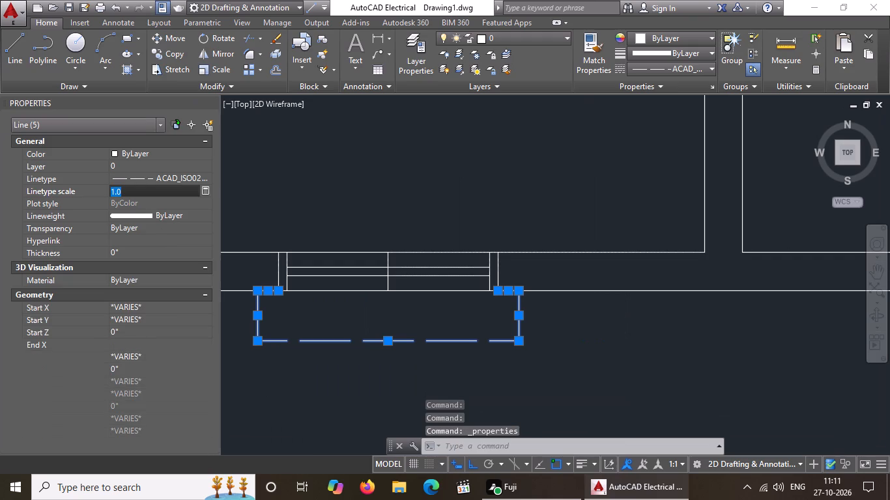
pyautogui.press('BackSpace')
pyautogui.press('BackSpace')
pyautogui.press('2')
pyautogui.press('Return')
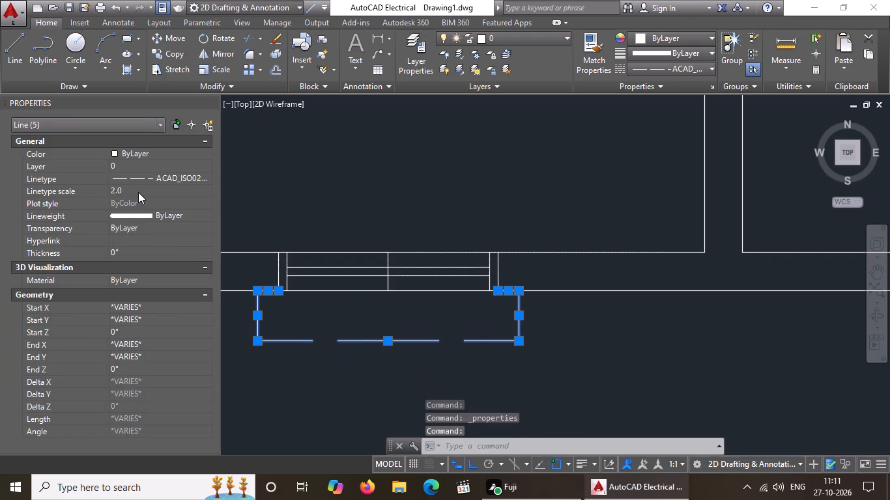
pyautogui.scroll(-3, 610, 302)
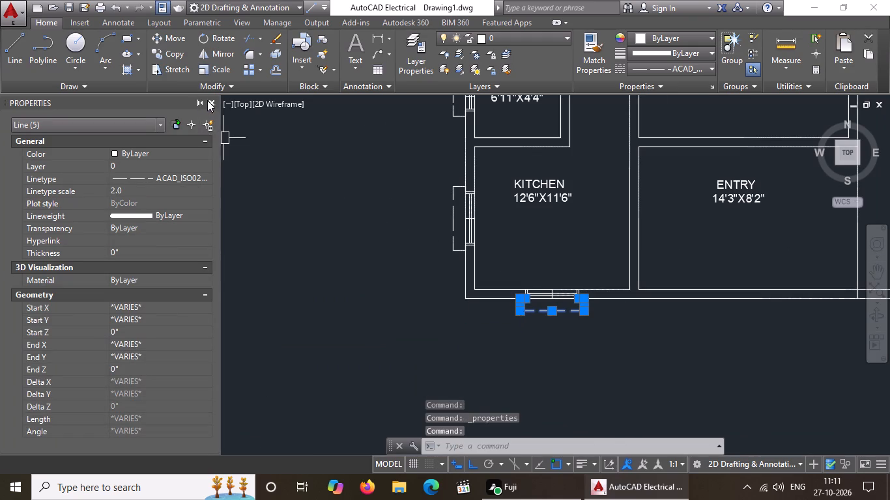
pyautogui.click(212, 100)
pyautogui.scroll(-2, 199, 169)
pyautogui.press('Escape')
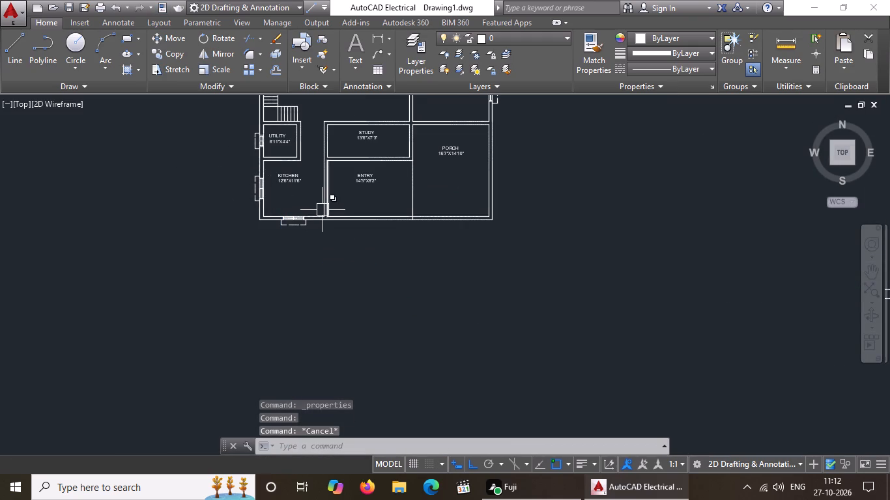
# Insert the Door - Imperial and Door - Metric blocks from the architectural tool palette in the empty space right of the plan.
pyautogui.moveTo(317, 221); pyautogui.dragTo(280, 390, button='middle')
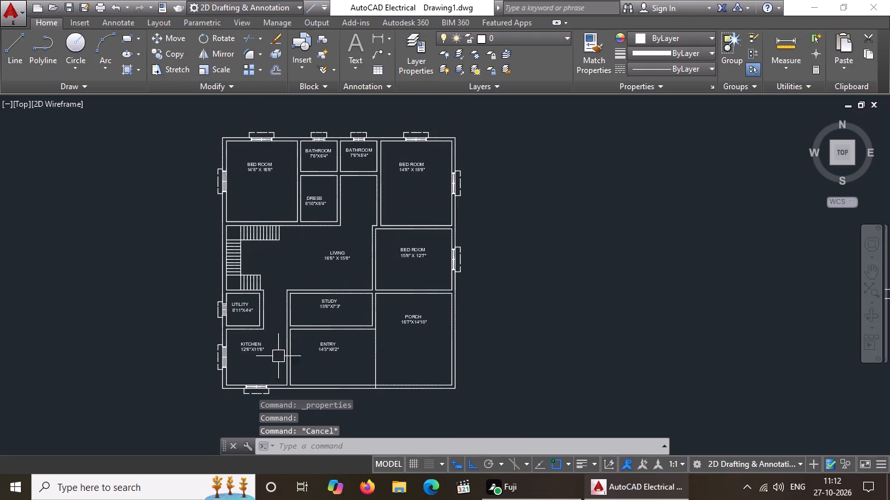
pyautogui.press('Escape')
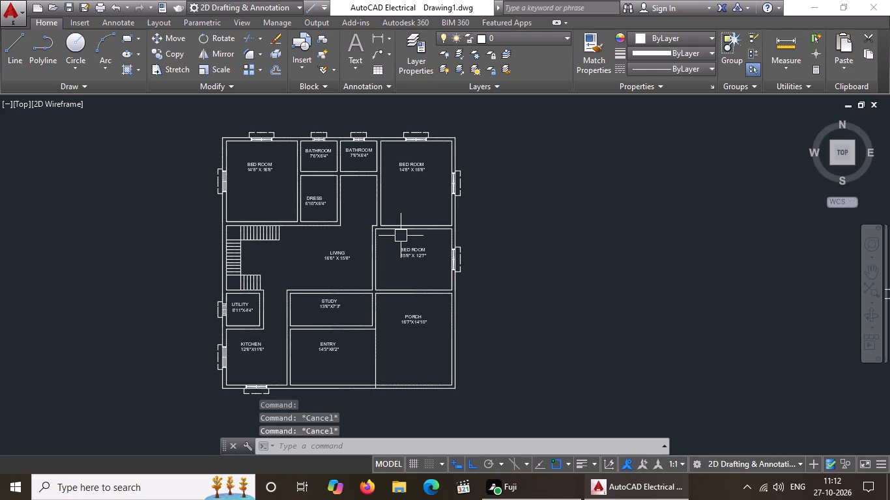
pyautogui.write('TY')
pyautogui.press('Escape')
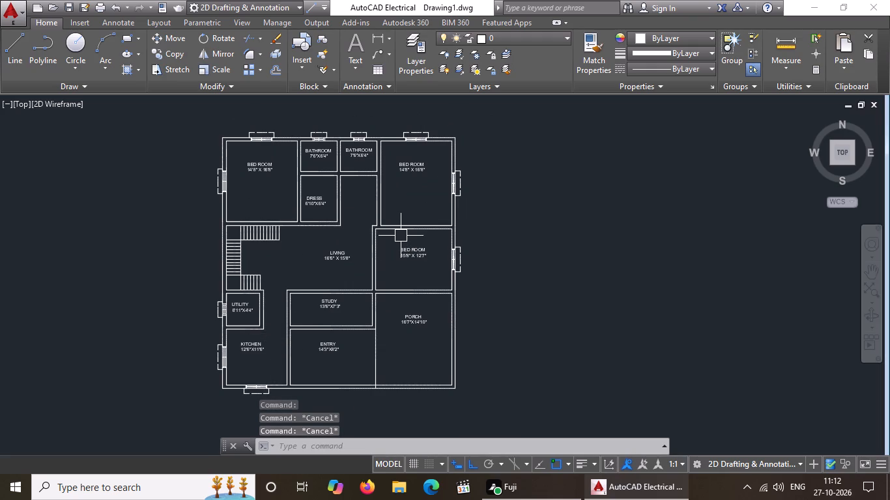
pyautogui.press('t')
pyautogui.press('p')
pyautogui.press('Return')
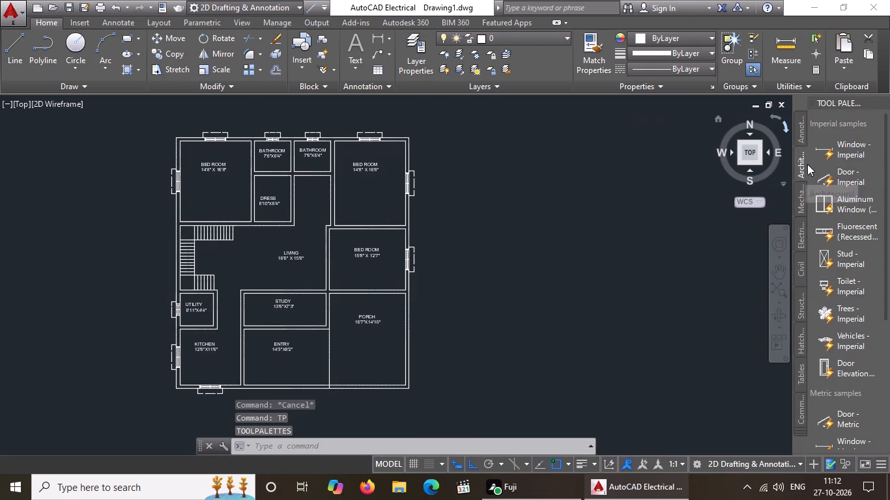
pyautogui.moveTo(842, 176); pyautogui.dragTo(451, 161)
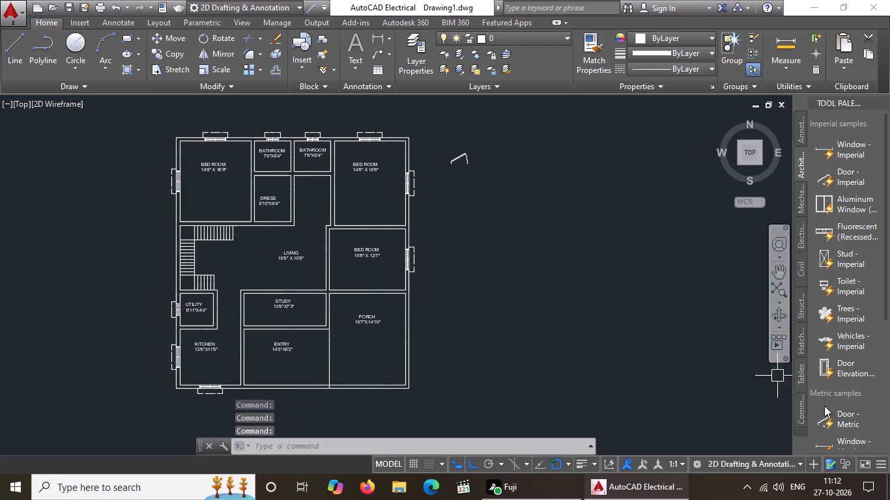
pyautogui.moveTo(849, 417); pyautogui.dragTo(566, 286)
pyautogui.moveTo(547, 273); pyautogui.dragTo(463, 204)
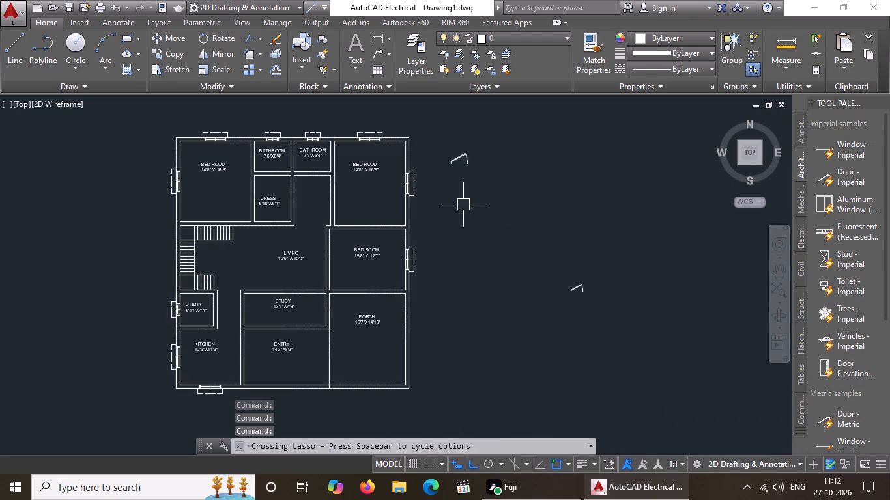
pyautogui.click(882, 100)
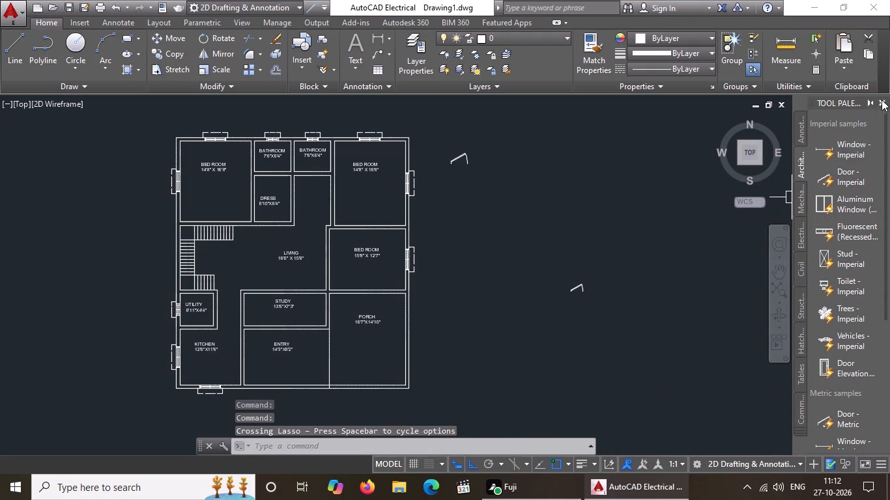
# Set the imperial door block's opening angle to Open 90º.
pyautogui.scroll(2, 496, 163)
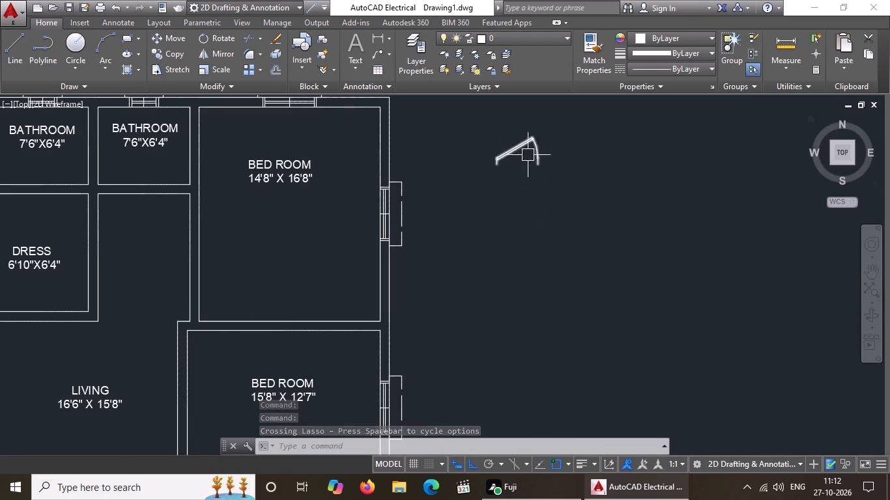
pyautogui.click(517, 145)
pyautogui.click(495, 143)
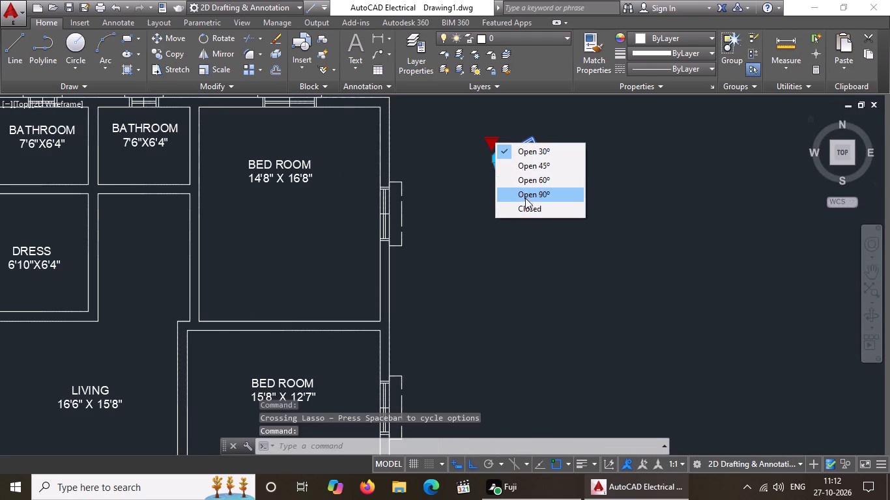
pyautogui.click(528, 193)
pyautogui.scroll(-3, 541, 218)
pyautogui.press('Escape')
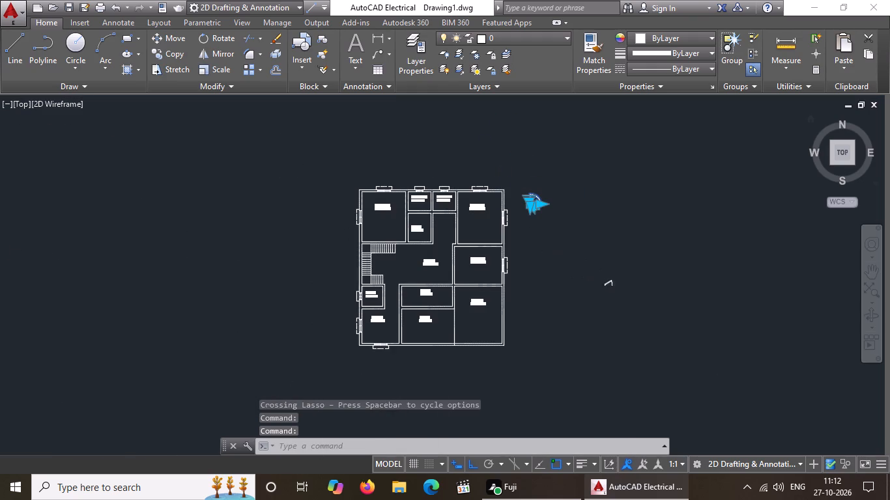
# Set the metric door block's opening angle to Open 90º.
pyautogui.click(610, 285)
pyautogui.scroll(5, 610, 285)
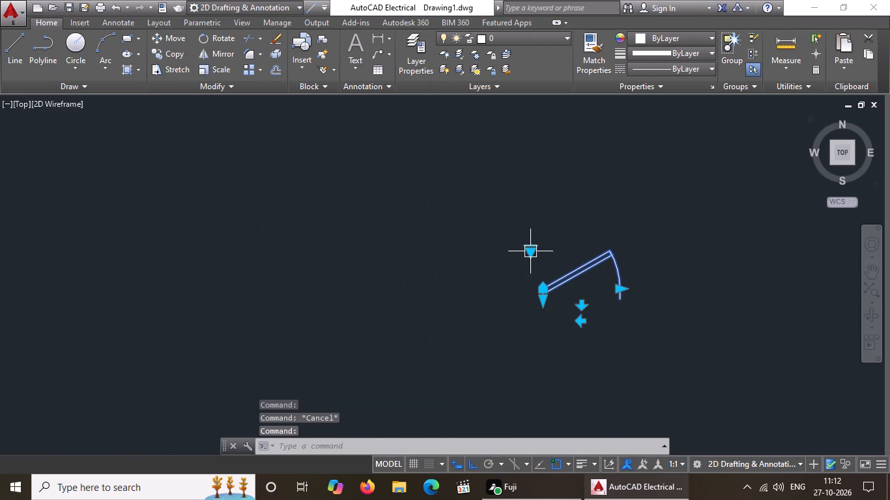
pyautogui.click(532, 249)
pyautogui.click(553, 301)
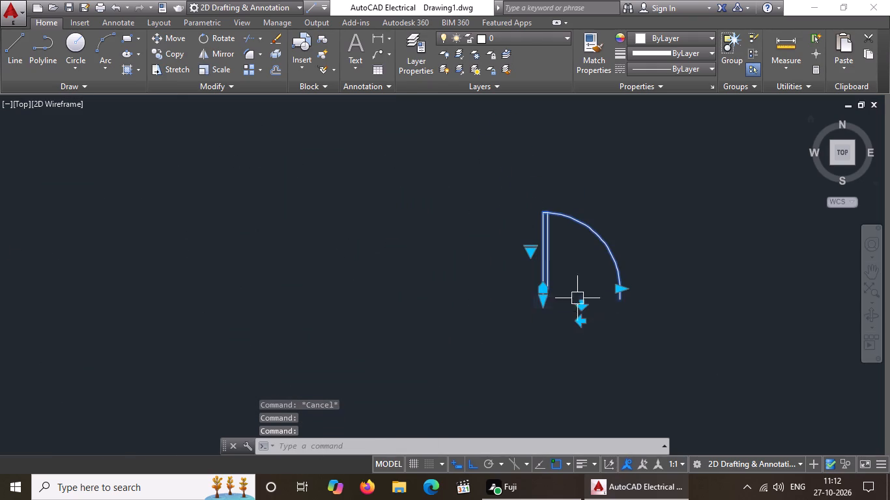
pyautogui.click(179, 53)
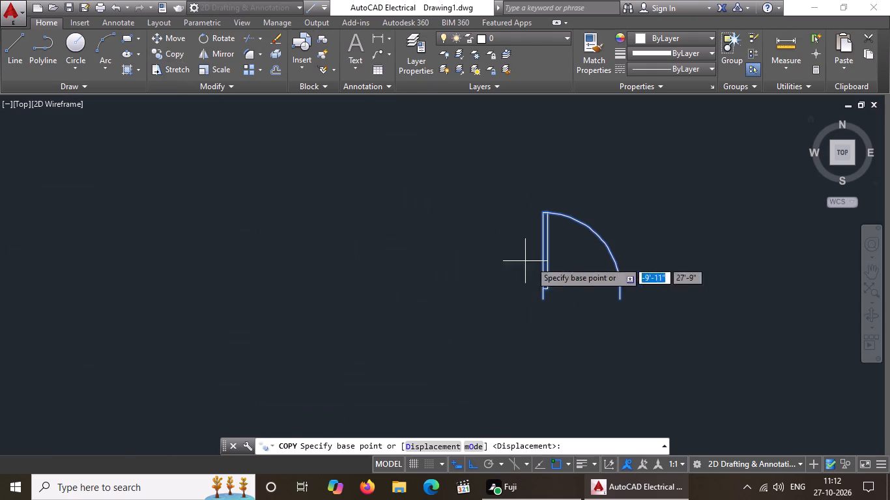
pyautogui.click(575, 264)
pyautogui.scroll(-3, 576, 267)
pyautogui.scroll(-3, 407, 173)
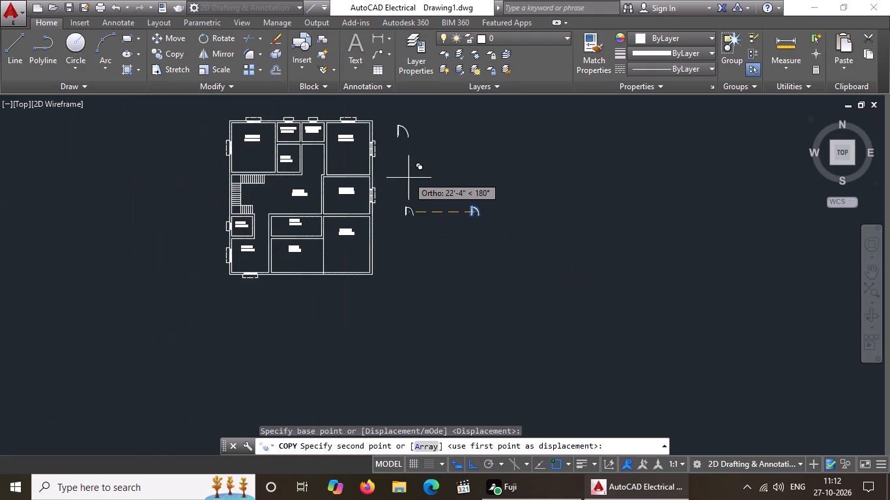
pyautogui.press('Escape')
# With Ortho off, move the metric door block to just below the imperial door beside the plan.
pyautogui.moveTo(440, 188); pyautogui.dragTo(448, 199)
pyautogui.click(506, 251)
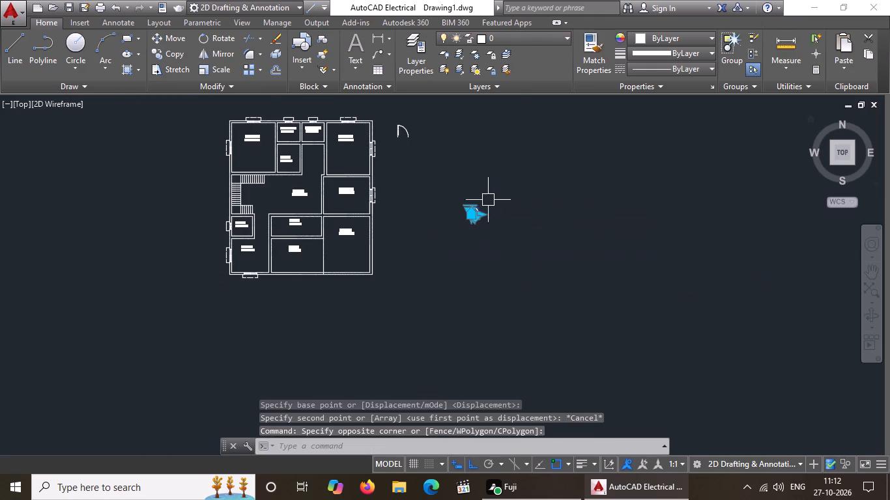
pyautogui.click(177, 39)
pyautogui.click(472, 207)
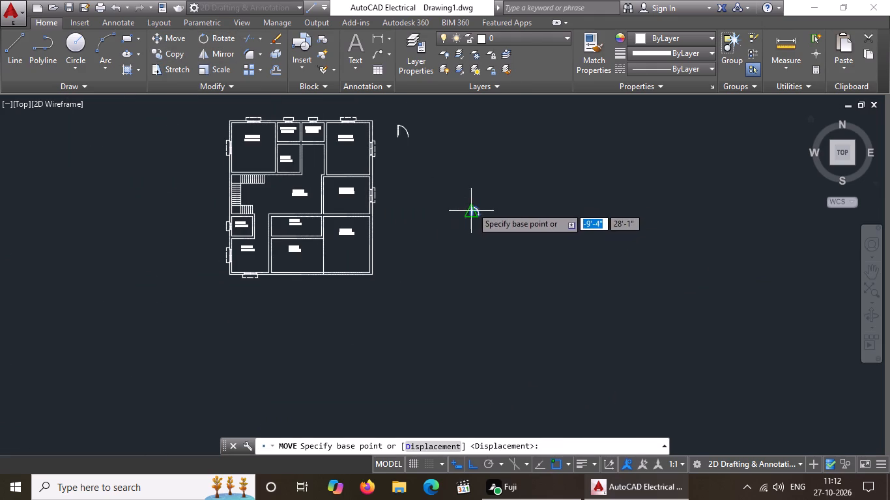
pyautogui.click(475, 463)
pyautogui.moveTo(429, 138); pyautogui.dragTo(431, 271, button='middle')
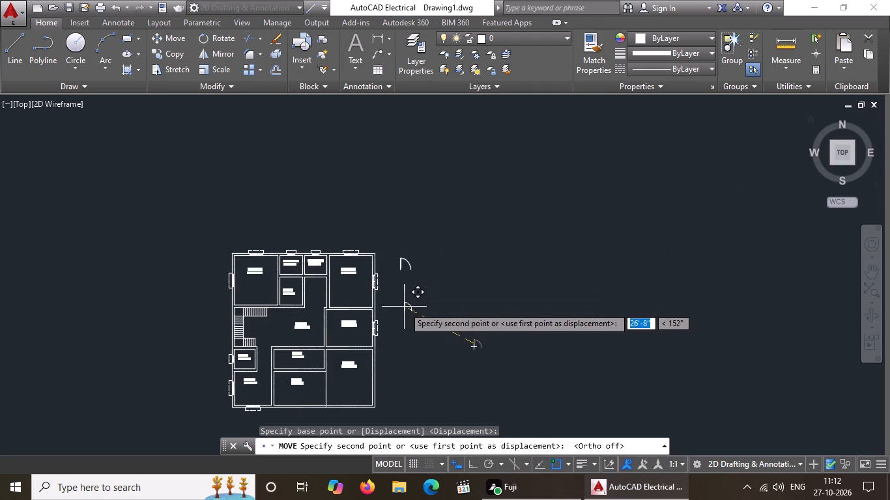
pyautogui.scroll(2, 404, 306)
pyautogui.click(407, 259)
pyautogui.moveTo(407, 259); pyautogui.dragTo(463, 283, button='middle')
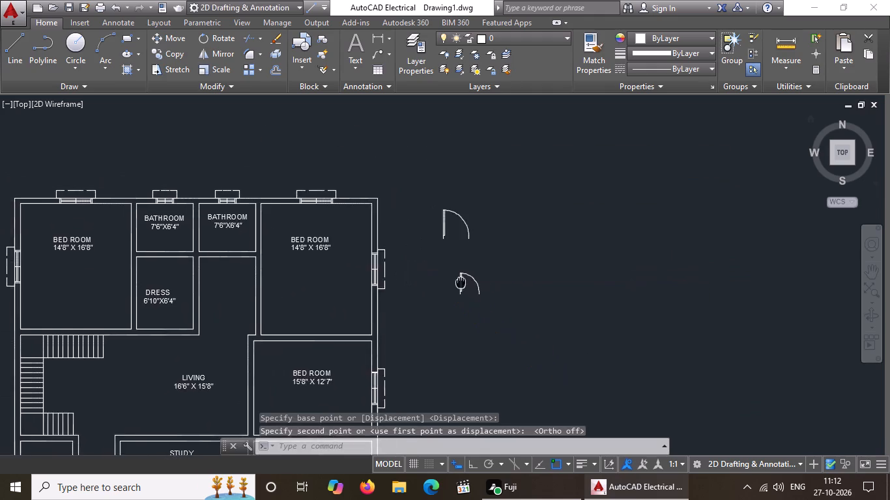
# Extend the upper-left bedroom's wall line beside the dress room down across the thickness of the bedroom's lower wall.
pyautogui.moveTo(463, 283); pyautogui.dragTo(494, 290, button='middle')
pyautogui.moveTo(136, 341); pyautogui.dragTo(180, 332, button='middle')
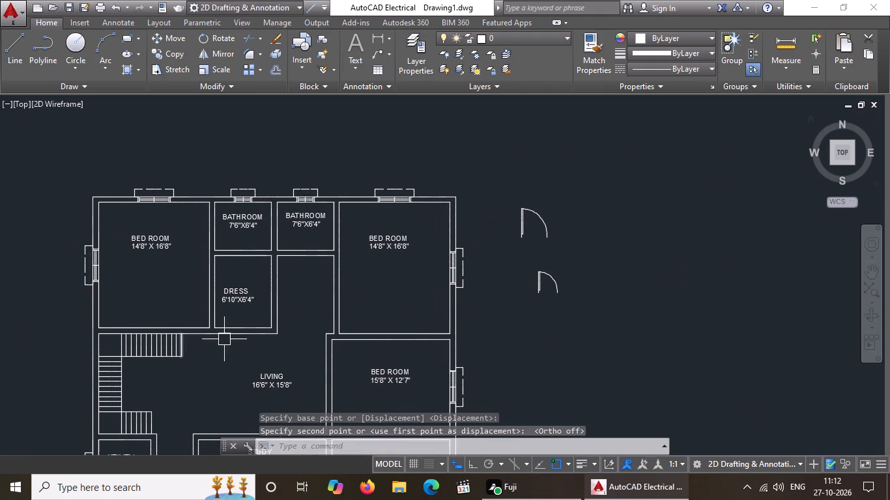
pyautogui.scroll(2, 218, 334)
pyautogui.press('Escape')
pyautogui.write('EX')
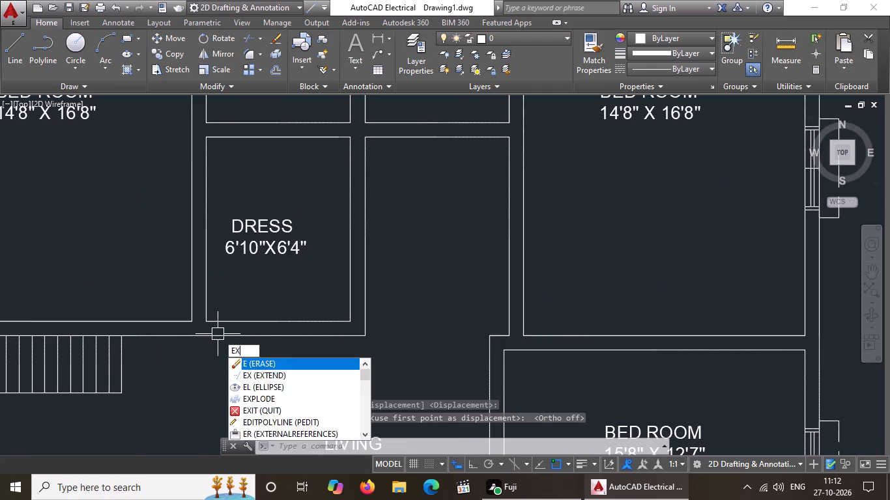
pyautogui.press('space')
pyautogui.press('space')
pyautogui.click(193, 306)
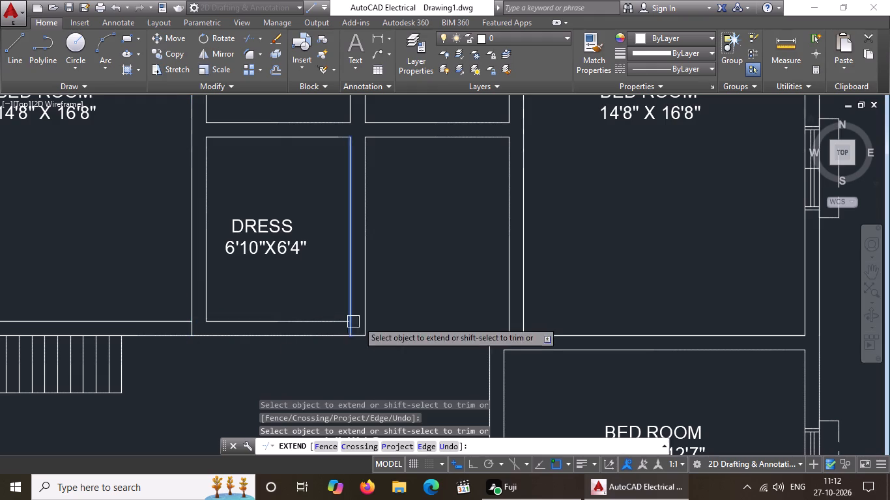
pyautogui.press('Escape')
# Flip the imperial door block beside the plan horizontally so its hinge lies on the right side.
pyautogui.scroll(-2, 588, 240)
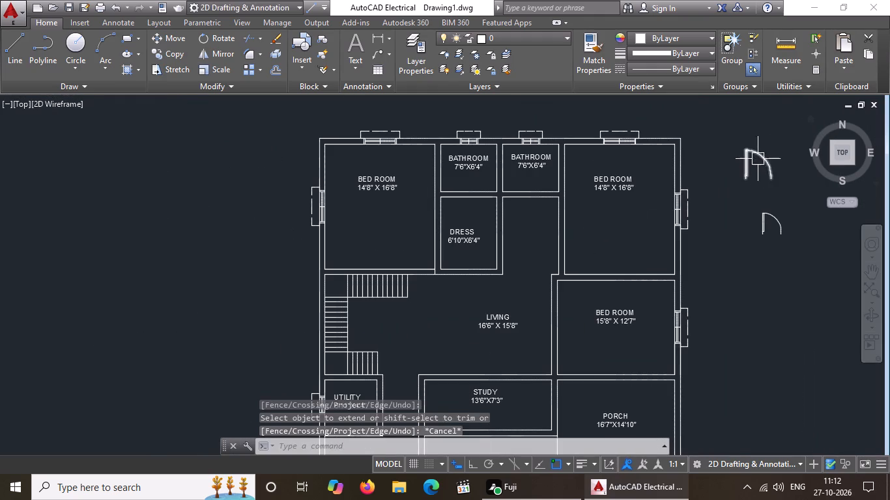
pyautogui.click(749, 165)
pyautogui.scroll(1, 765, 162)
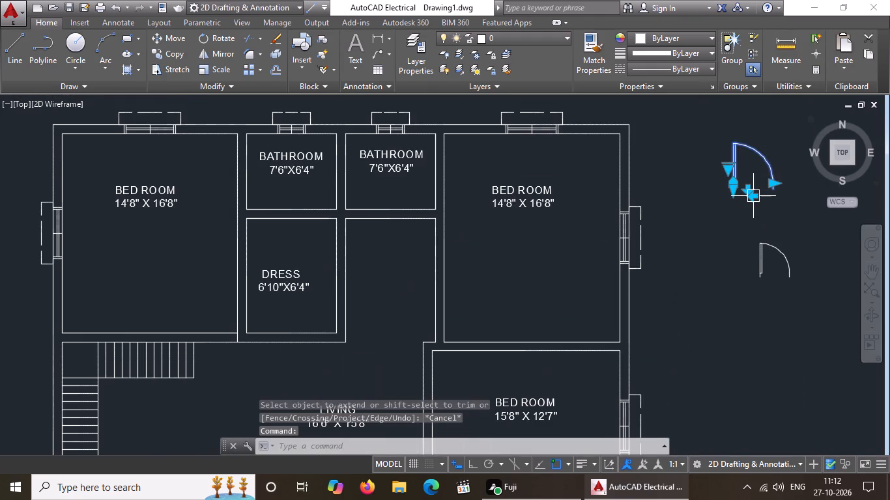
pyautogui.click(753, 197)
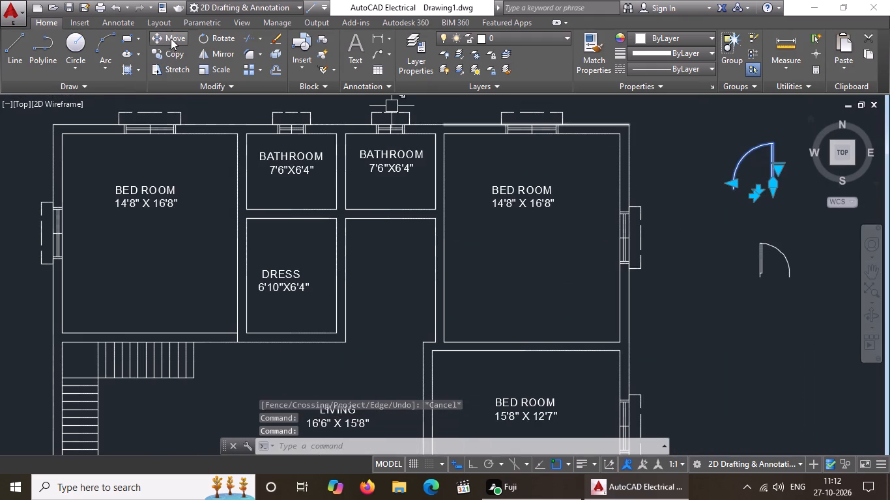
# Copy the flipped imperial door from its hinge corner to the upper-left bedroom's lower right wall corner beside the dress room.
pyautogui.click(178, 55)
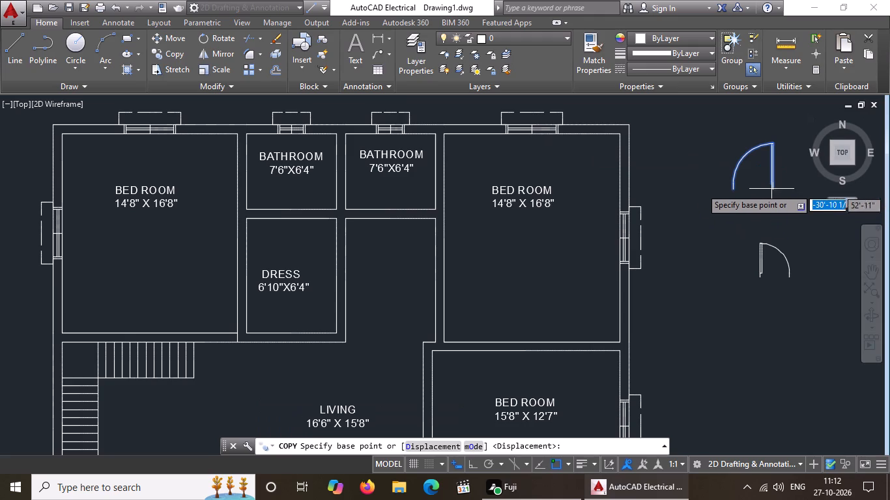
pyautogui.click(773, 189)
pyautogui.scroll(2, 231, 342)
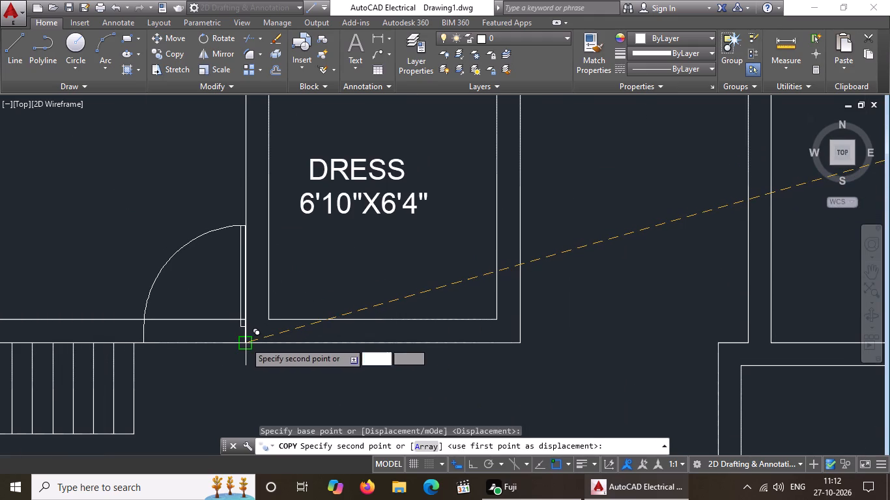
pyautogui.click(245, 342)
pyautogui.scroll(4, 243, 348)
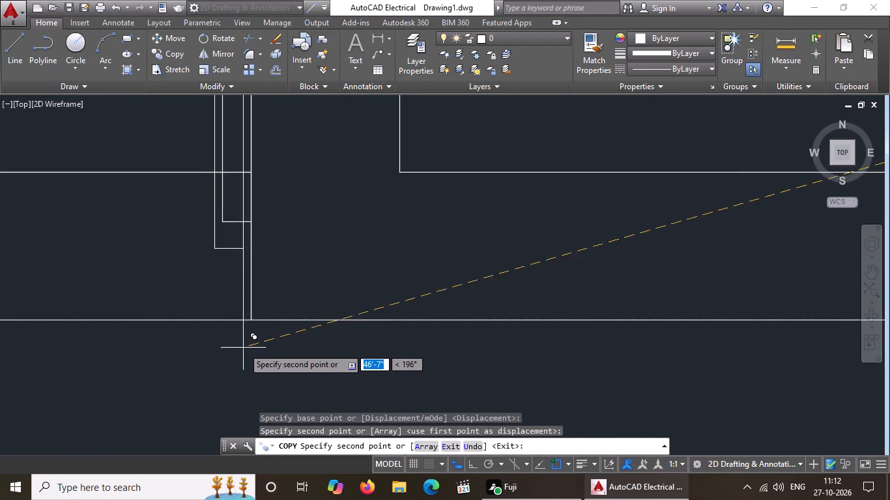
pyautogui.press('Escape')
# Extend the upper-right bedroom's lower wall line leftward across the thickness of the wall beside the passage.
pyautogui.scroll(-6, 233, 358)
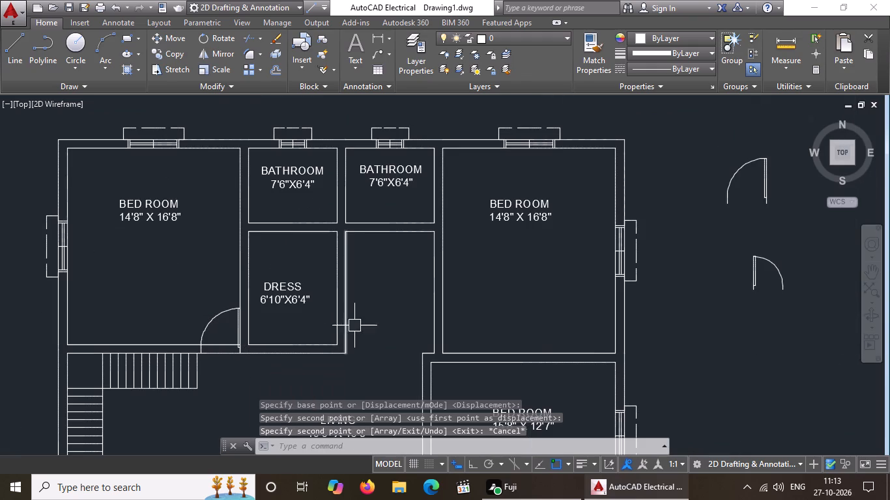
pyautogui.moveTo(475, 364); pyautogui.dragTo(436, 370, button='middle')
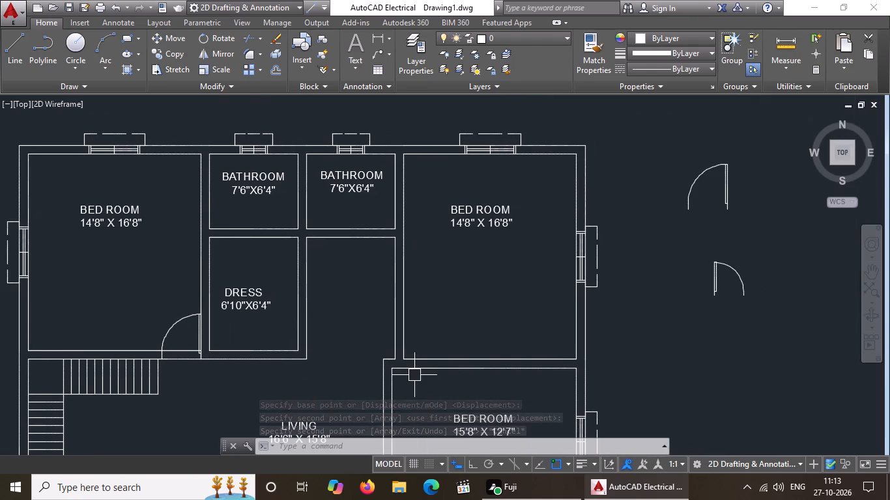
pyautogui.press('Escape')
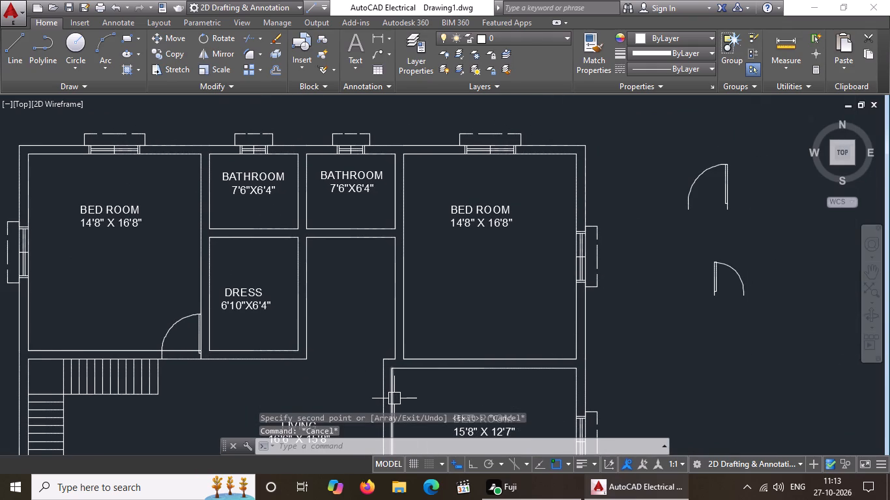
pyautogui.write('EX')
pyautogui.press('space')
pyautogui.press('space')
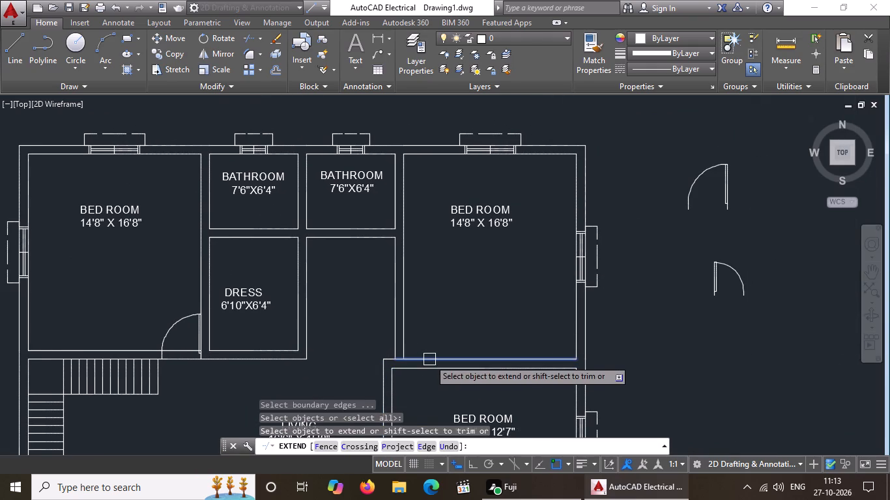
pyautogui.click(429, 359)
pyautogui.press('Escape')
# With Ortho on, rotate the imperial door block beside the plan by 270°.
pyautogui.click(701, 193)
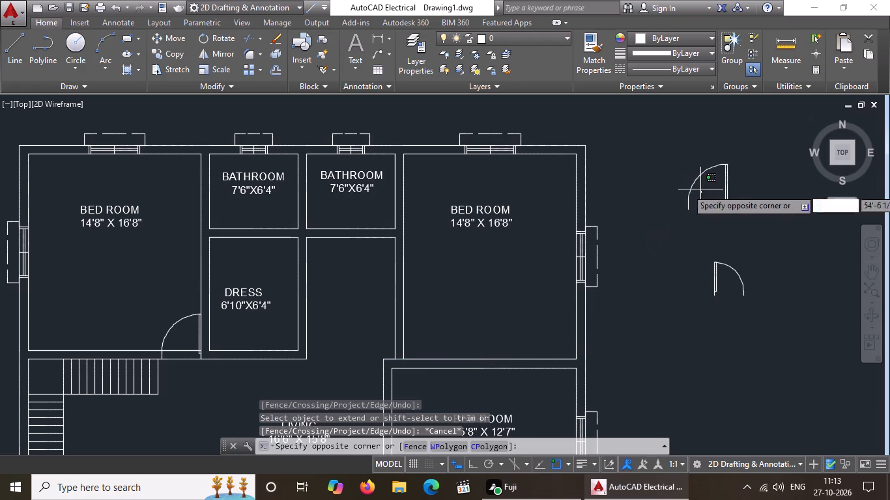
pyautogui.click(695, 180)
pyautogui.moveTo(220, 38); pyautogui.dragTo(220, 36)
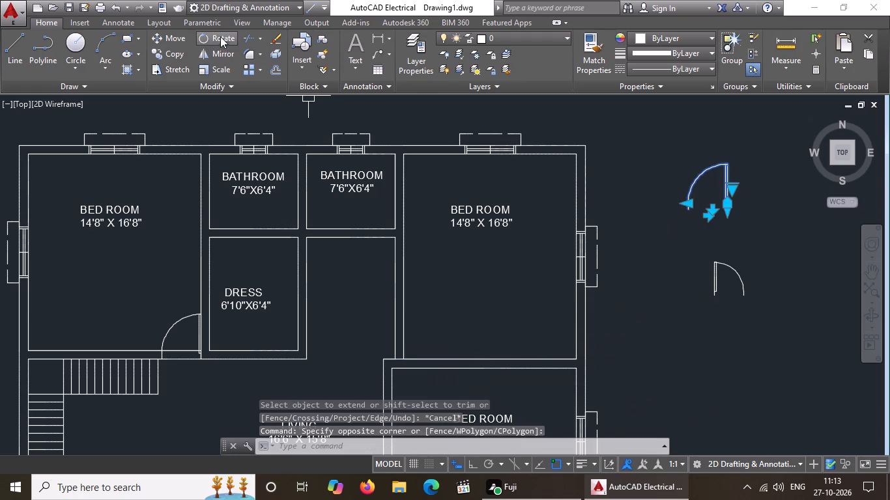
pyautogui.moveTo(220, 36); pyautogui.dragTo(230, 45)
pyautogui.click(715, 188)
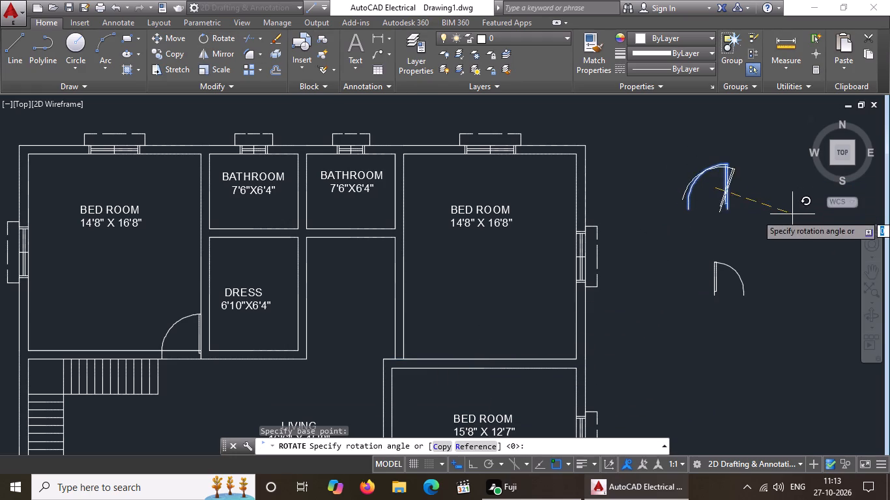
pyautogui.click(480, 464)
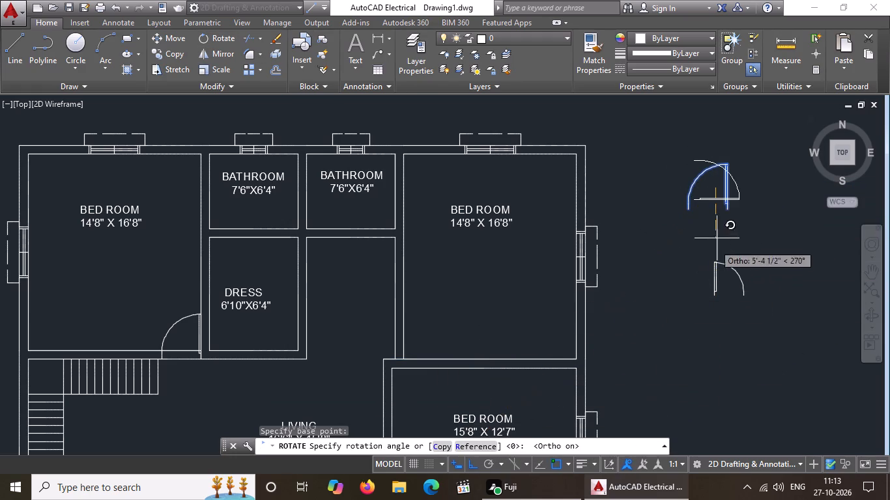
pyautogui.click(725, 217)
# With Ortho off, copy the rotated imperial door from its lower left corner to the upper-right bedroom's lower left wall corner.
pyautogui.click(720, 200)
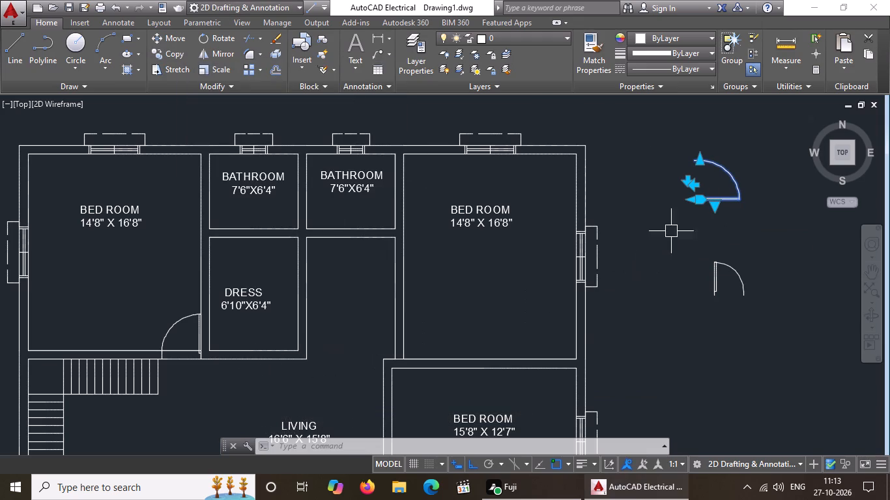
pyautogui.click(173, 53)
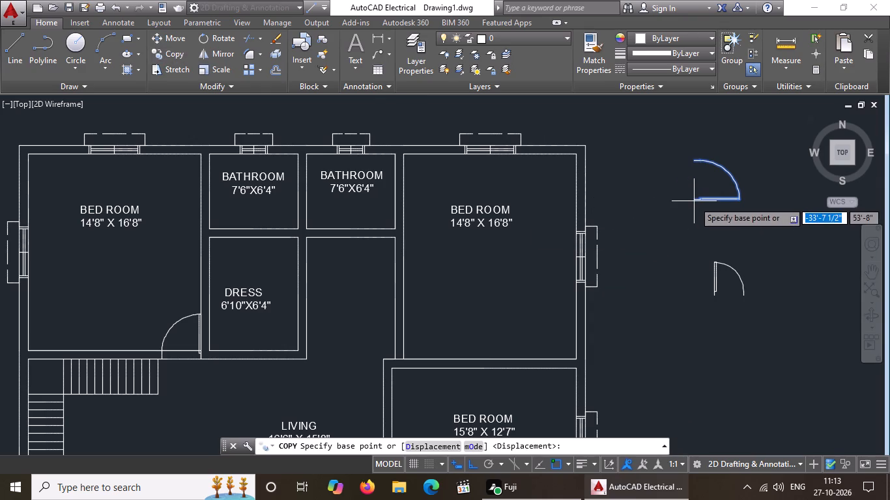
pyautogui.click(694, 198)
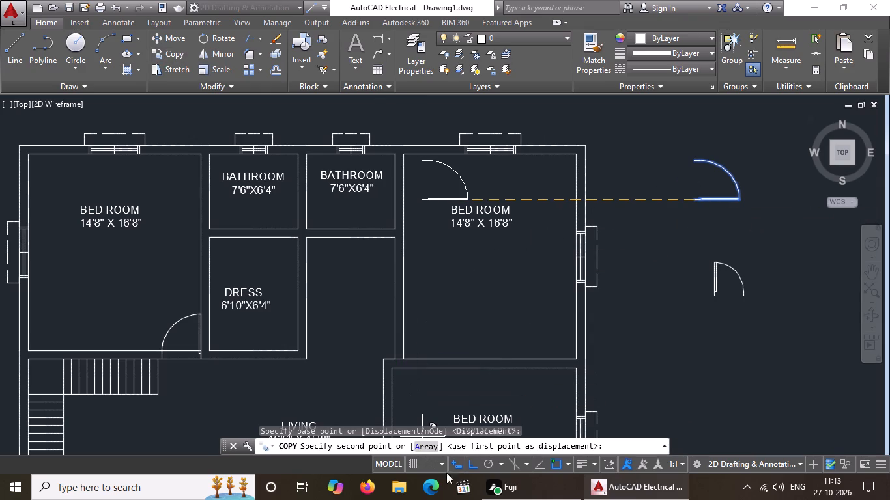
pyautogui.click(470, 464)
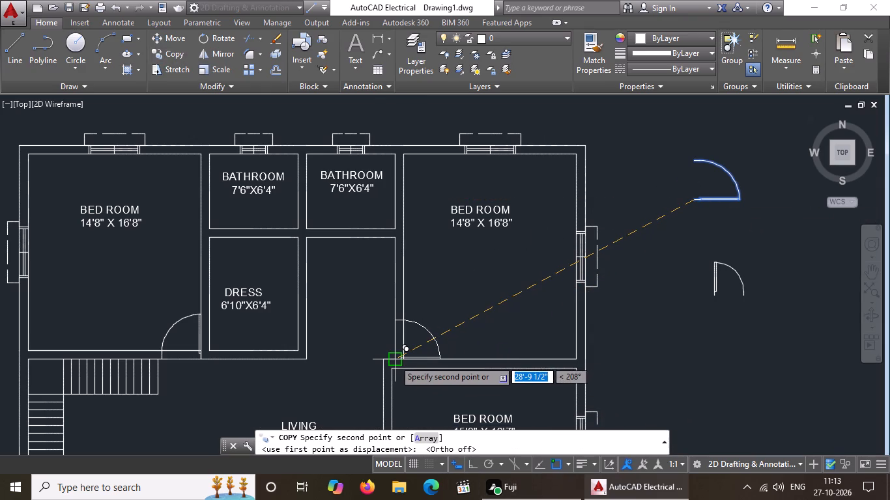
pyautogui.click(394, 361)
pyautogui.press('Escape')
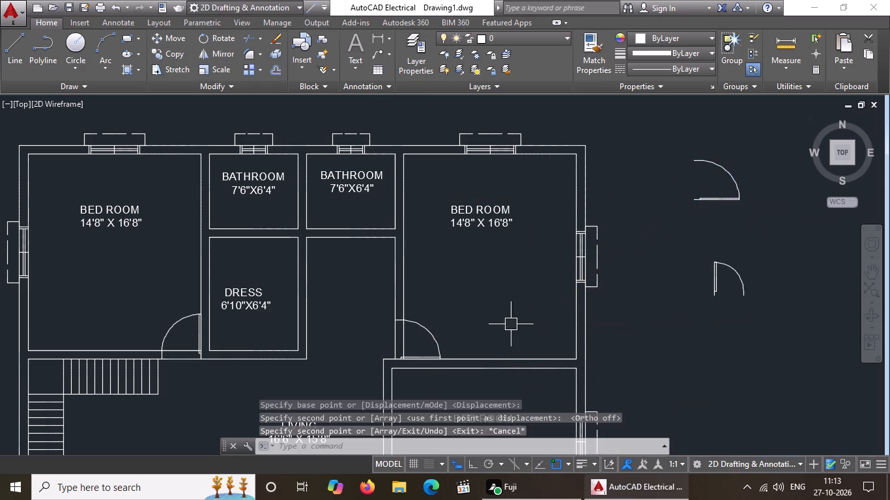
pyautogui.press('Escape')
# Trim both wall lines and the leftover stub across the upper-left bedroom's door opening beside the dress room.
pyautogui.write('TR')
pyautogui.press('space')
pyautogui.press('space')
pyautogui.scroll(2, 218, 349)
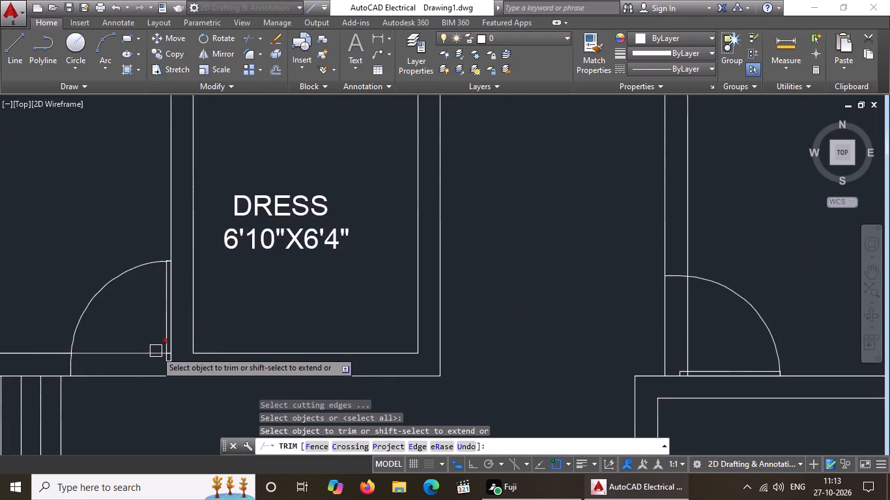
pyautogui.scroll(6, 156, 351)
pyautogui.click(204, 361)
pyautogui.click(207, 361)
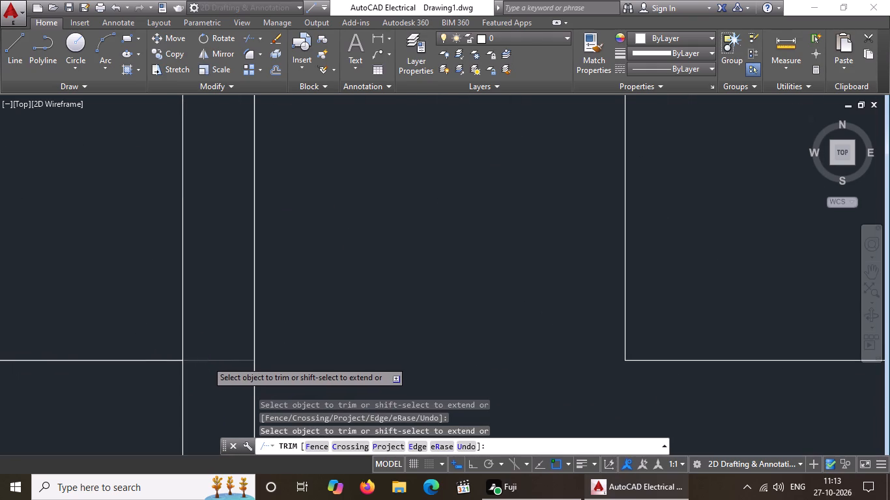
pyautogui.scroll(-5, 159, 350)
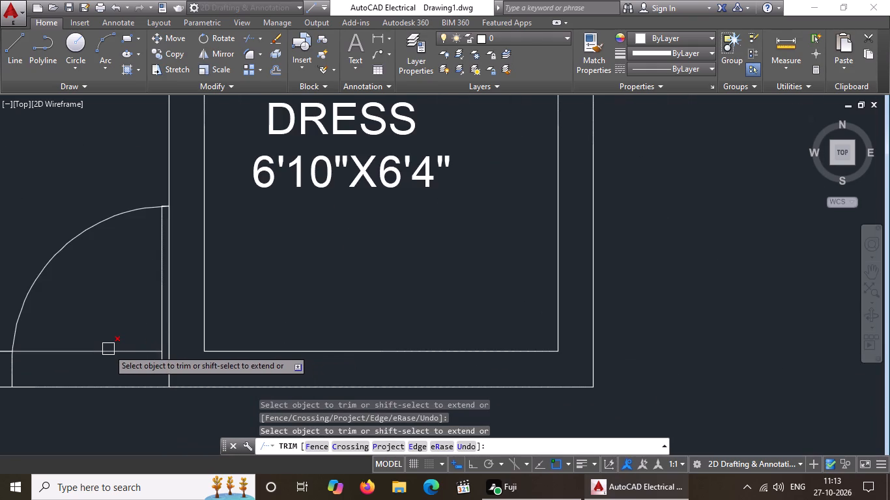
pyautogui.click(108, 349)
pyautogui.click(109, 350)
pyautogui.click(121, 387)
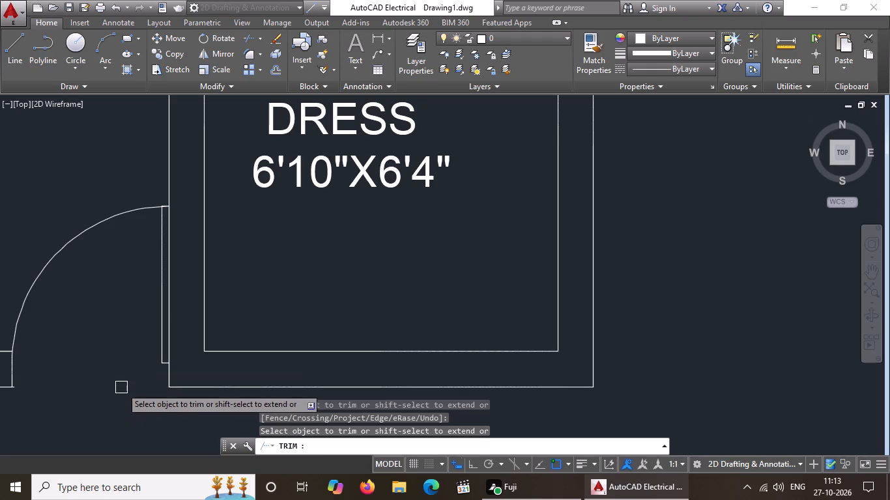
# Trim both wall lines, including the short piece inside the door leaf, across the upper-right bedroom's door opening.
pyautogui.scroll(-6, 179, 364)
pyautogui.scroll(7, 253, 369)
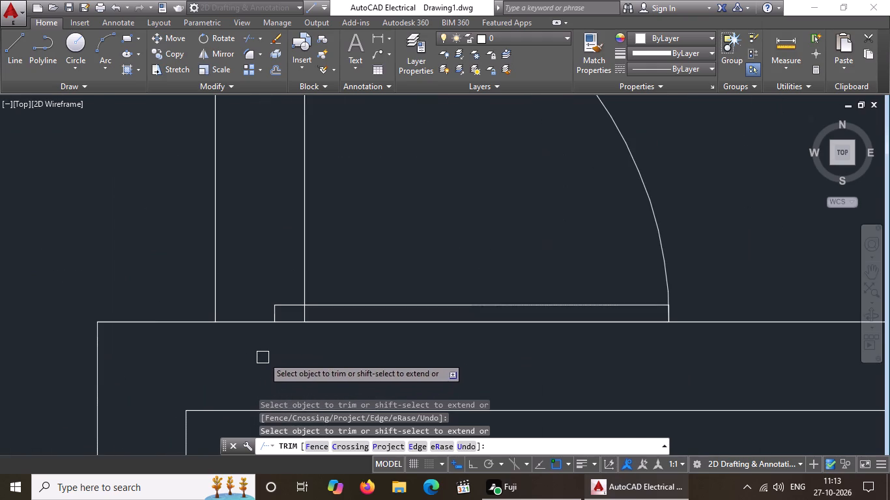
pyautogui.scroll(3, 302, 325)
pyautogui.click(307, 299)
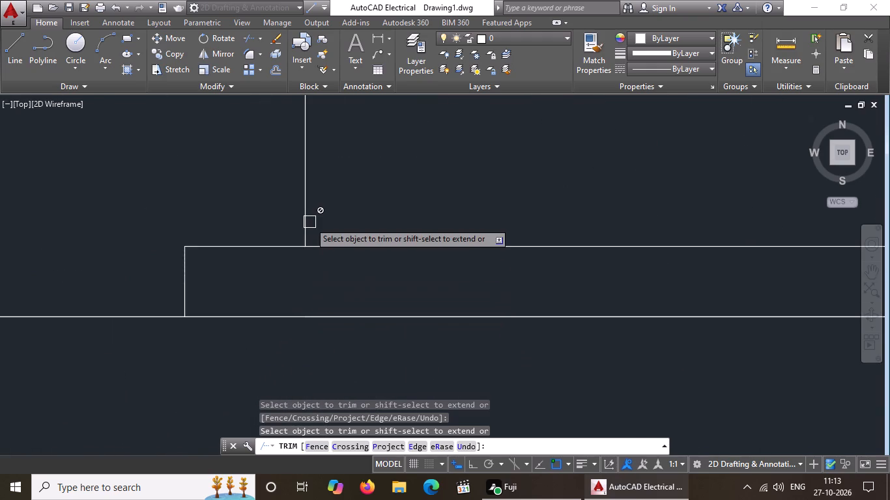
pyautogui.scroll(-6, 309, 222)
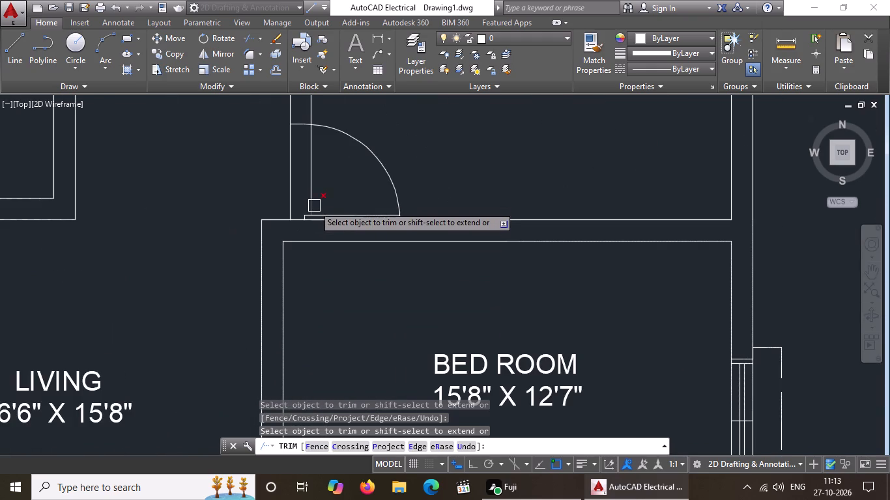
pyautogui.click(314, 206)
pyautogui.click(314, 195)
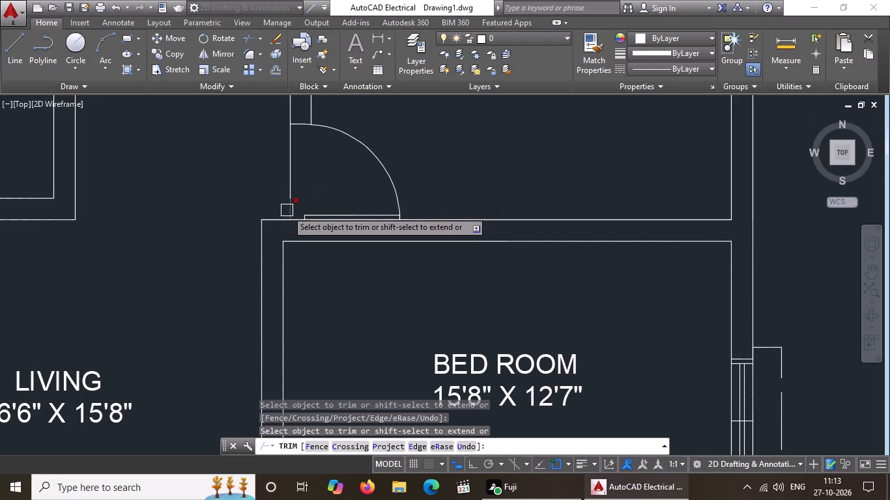
pyautogui.click(287, 210)
pyautogui.click(290, 197)
pyautogui.scroll(-3, 313, 183)
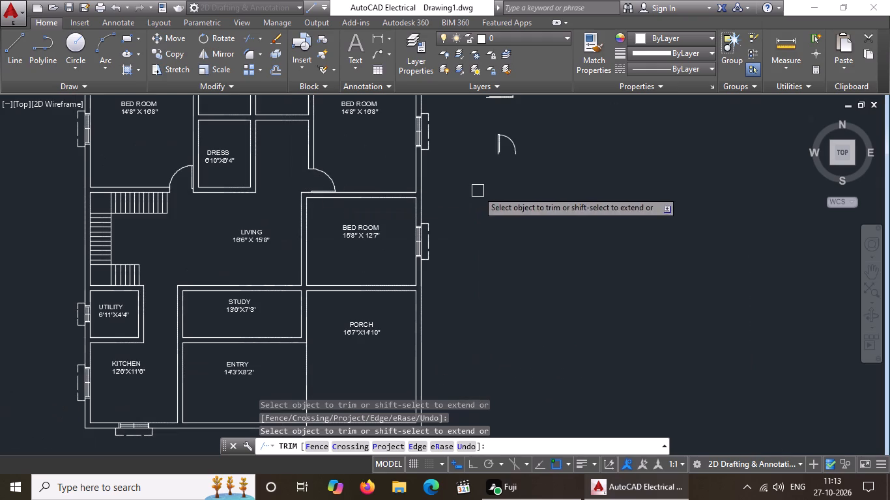
pyautogui.moveTo(478, 224); pyautogui.dragTo(478, 285, button='middle')
pyautogui.press('Escape')
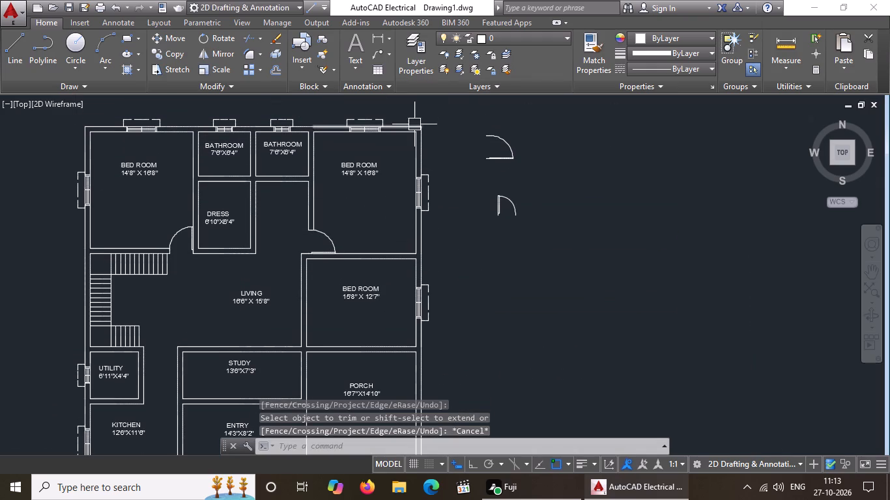
# Extend the lower wall lines of both bathrooms outward across the thickness of the adjoining bedroom walls.
pyautogui.moveTo(222, 184); pyautogui.dragTo(217, 230, button='middle')
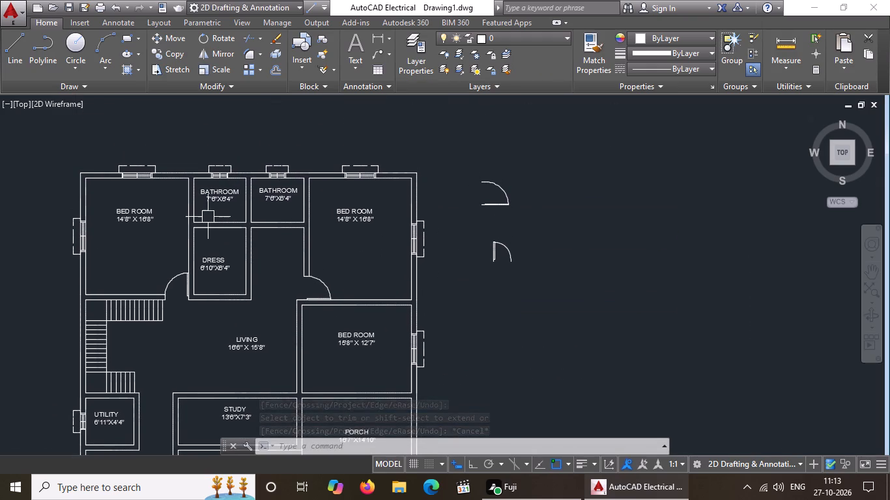
pyautogui.moveTo(203, 217); pyautogui.dragTo(223, 244, button='middle')
pyautogui.scroll(3, 227, 251)
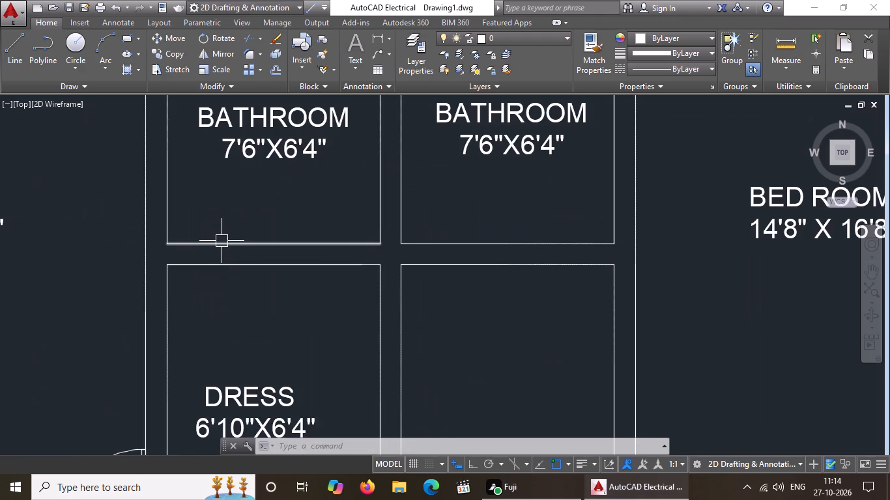
pyautogui.press('Escape')
pyautogui.press('e')
pyautogui.write('X')
pyautogui.press('space')
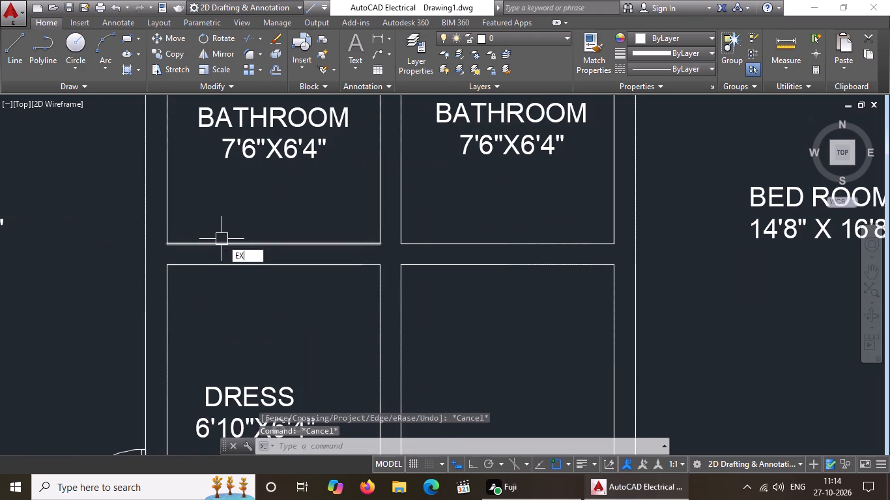
pyautogui.press('space')
pyautogui.click(196, 242)
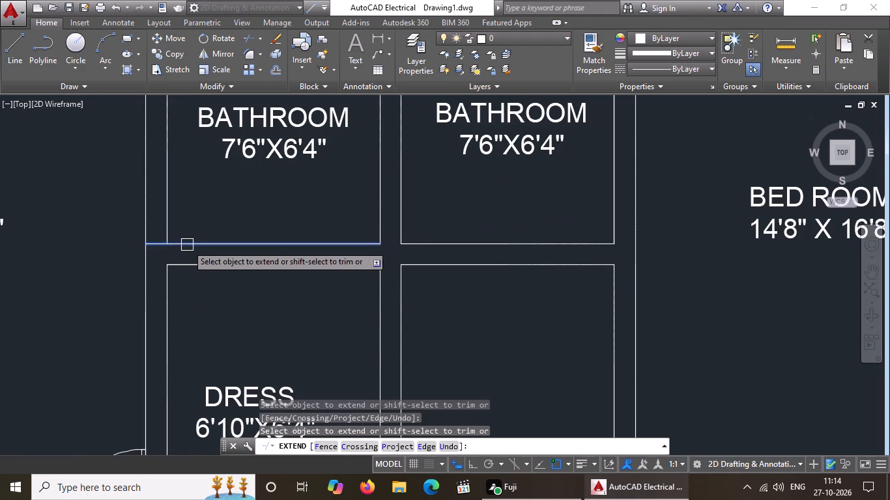
pyautogui.moveTo(188, 245); pyautogui.dragTo(204, 242)
pyautogui.click(594, 243)
pyautogui.scroll(-4, 660, 239)
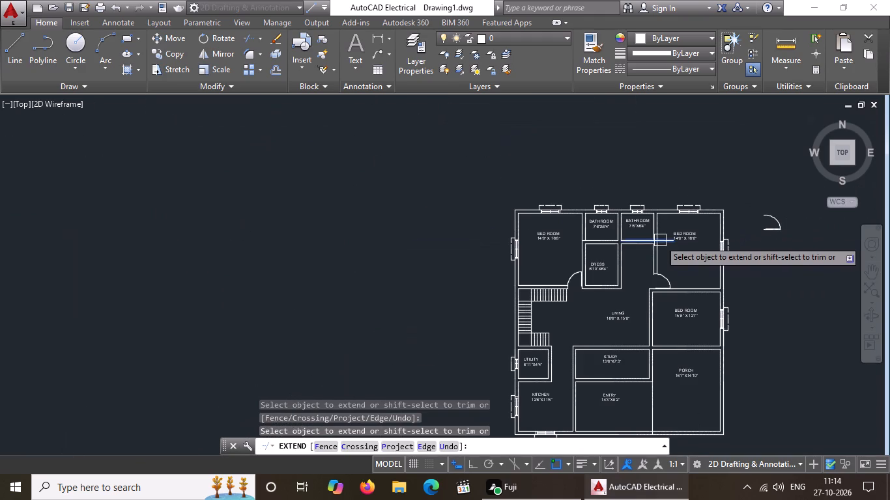
pyautogui.press('Escape')
# Rotate the metric door block beside the plan about a point inside its swing.
pyautogui.scroll(2, 786, 260)
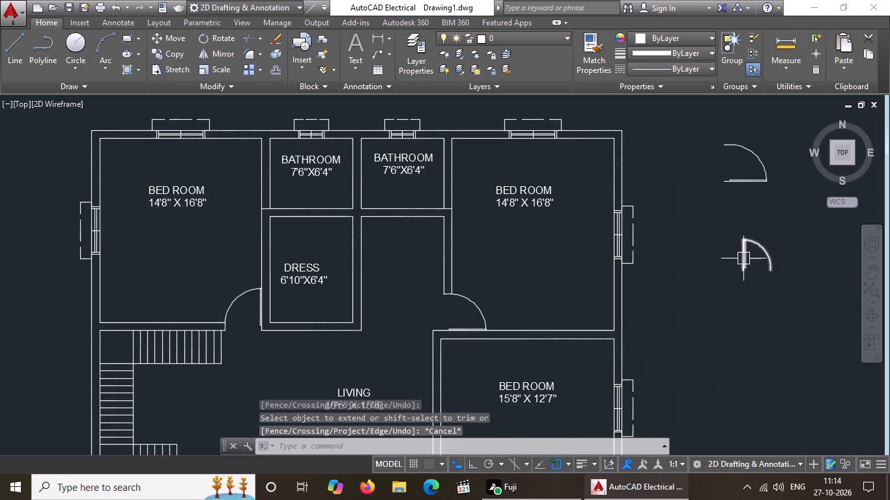
pyautogui.click(743, 258)
pyautogui.click(227, 35)
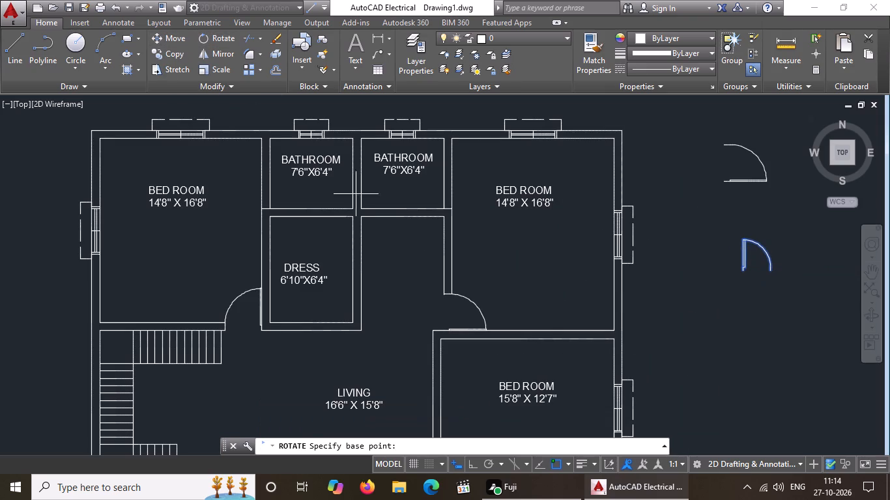
pyautogui.click(762, 260)
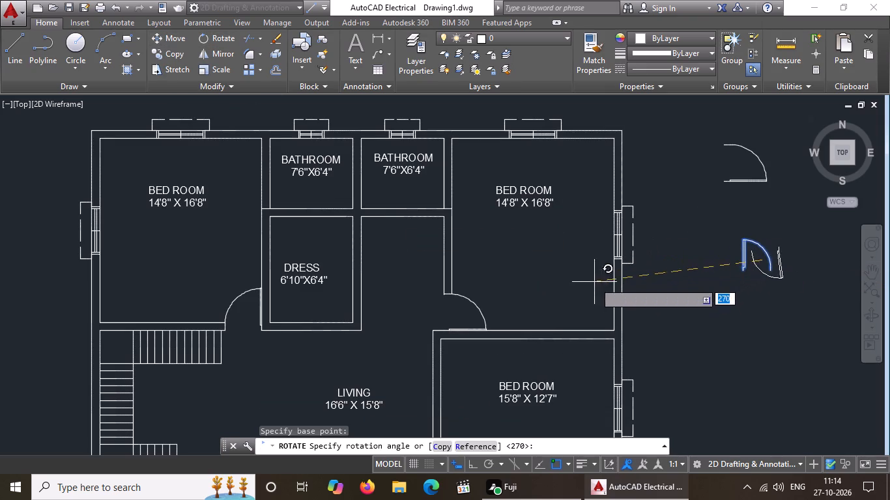
# Rotate the smaller spare door outside the plan by 90 degrees with Ortho on.
pyautogui.moveTo(471, 461); pyautogui.dragTo(479, 455)
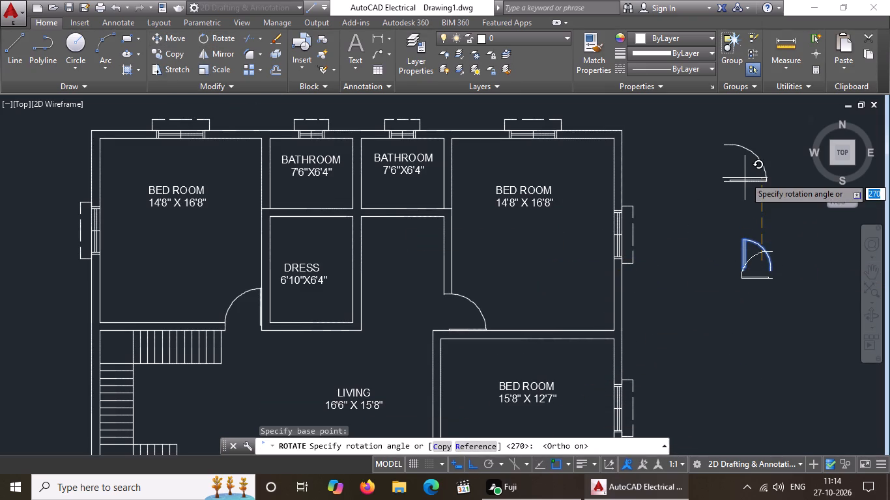
pyautogui.click(702, 186)
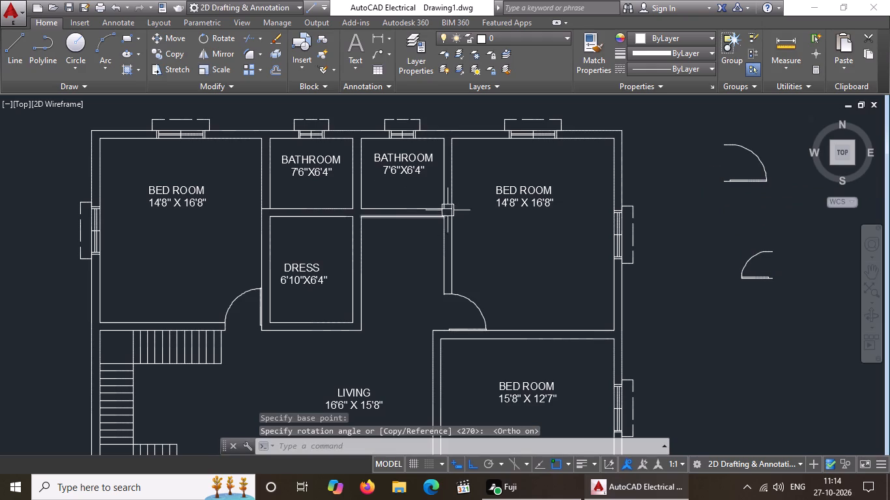
# Copy the smaller door from its hinge-end corner to the lower-right wall corner of the right bathroom, with Ortho off.
pyautogui.click(747, 280)
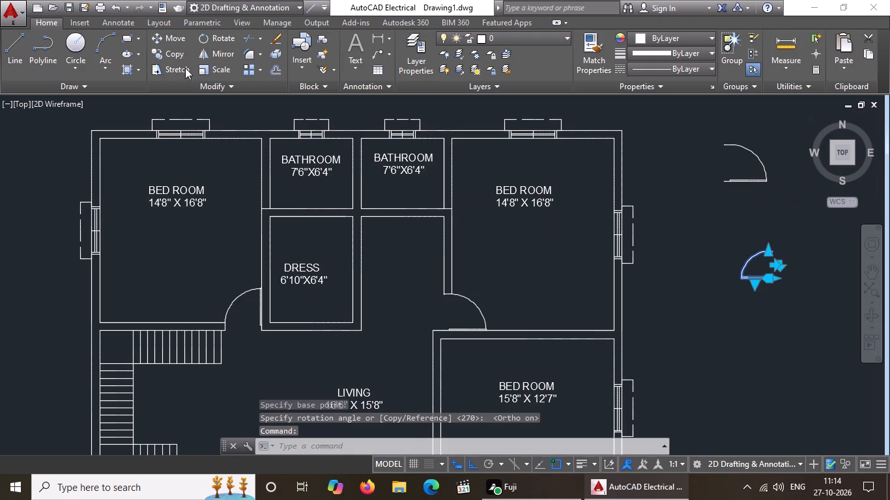
pyautogui.click(475, 466)
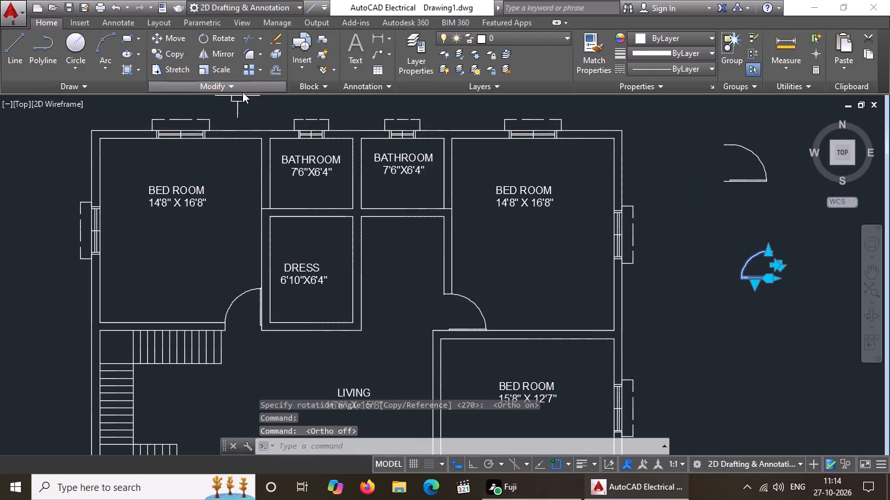
pyautogui.moveTo(164, 50); pyautogui.dragTo(177, 54)
pyautogui.scroll(3, 818, 298)
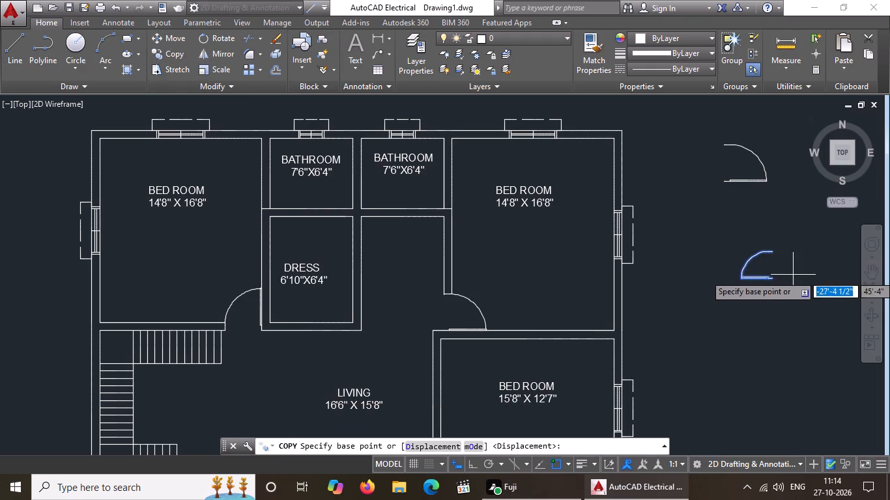
pyautogui.scroll(4, 788, 273)
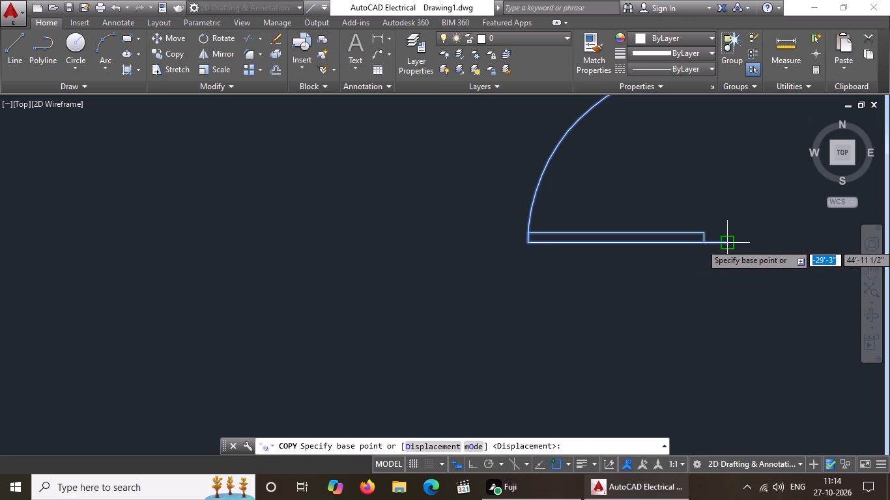
pyautogui.click(728, 243)
pyautogui.scroll(-5, 333, 201)
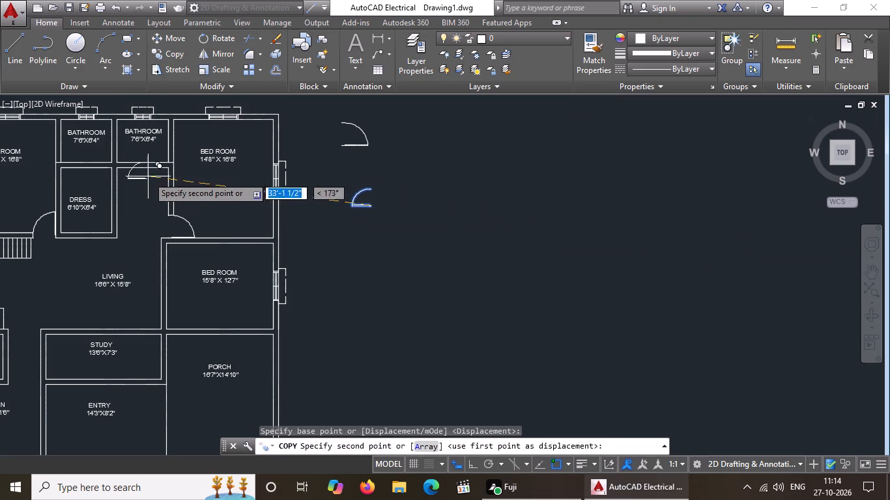
pyautogui.scroll(3, 187, 163)
pyautogui.moveTo(143, 148); pyautogui.dragTo(274, 221, button='middle')
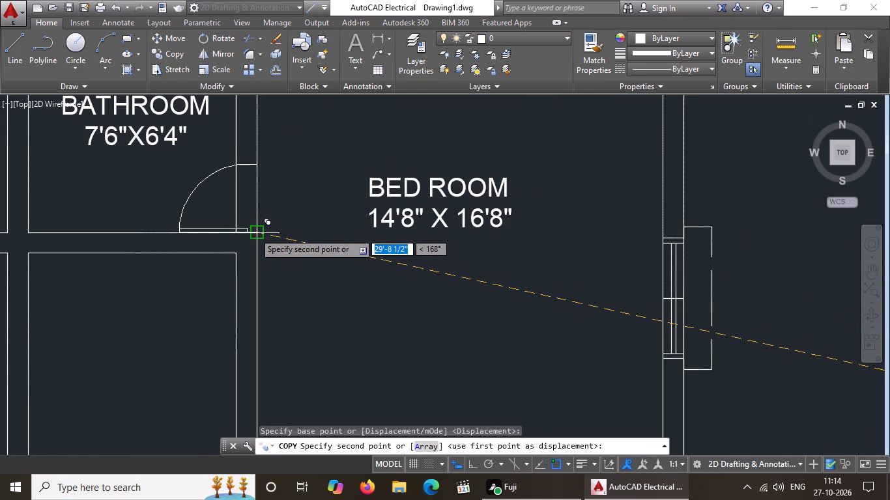
pyautogui.click(254, 232)
pyautogui.scroll(-3, 268, 231)
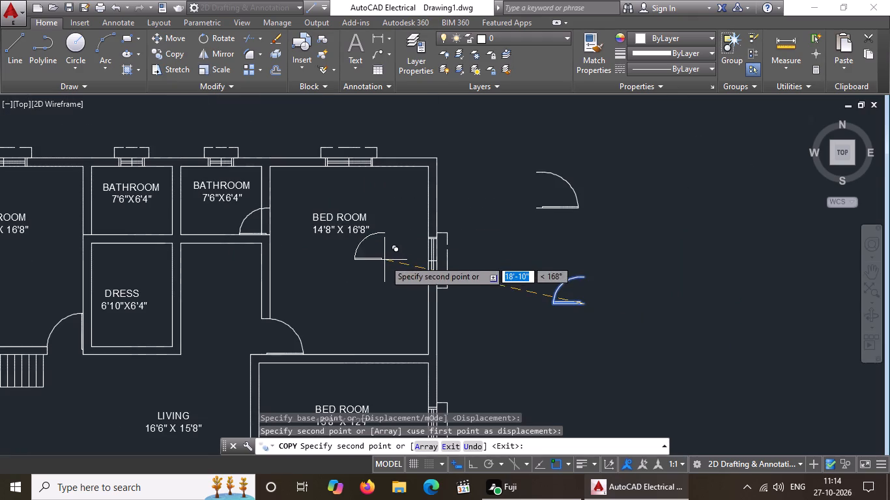
pyautogui.scroll(-2, 496, 278)
pyautogui.press('Escape')
# Rotate the smaller spare door outside the plan by 180 degrees with Ortho on.
pyautogui.scroll(2, 332, 257)
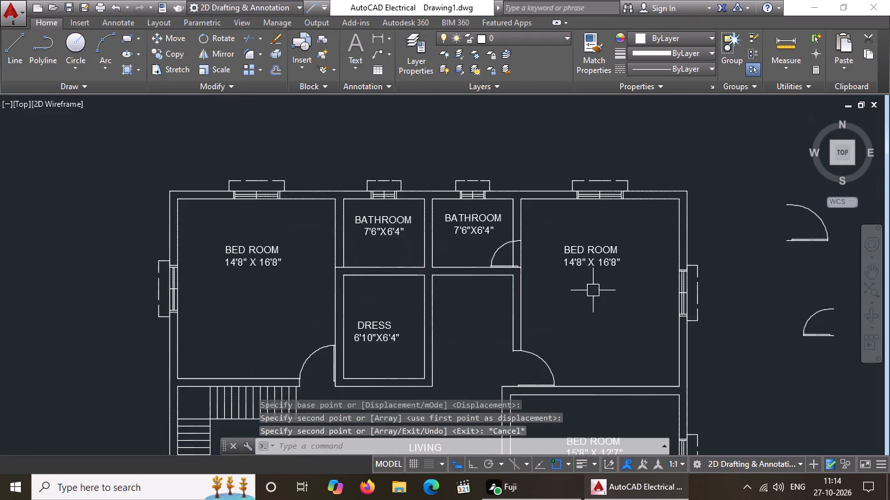
pyautogui.scroll(-2, 549, 283)
pyautogui.scroll(2, 650, 286)
pyautogui.moveTo(632, 286); pyautogui.dragTo(639, 303)
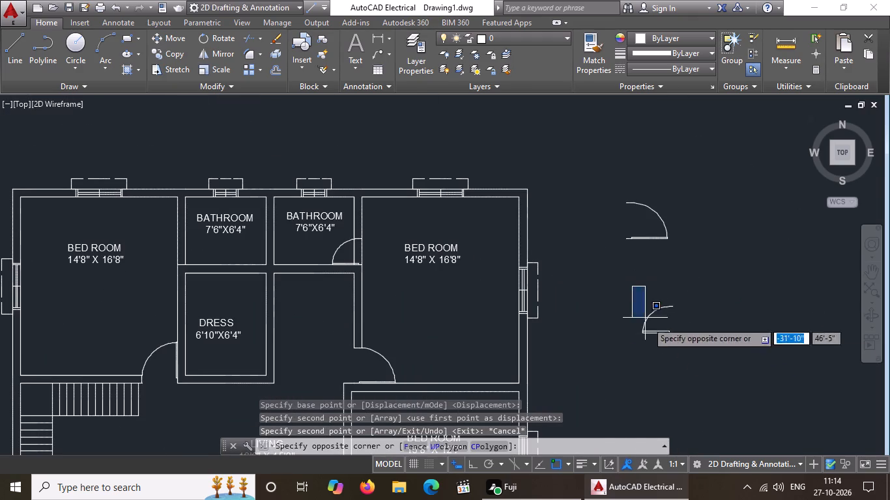
pyautogui.click(695, 347)
pyautogui.click(229, 38)
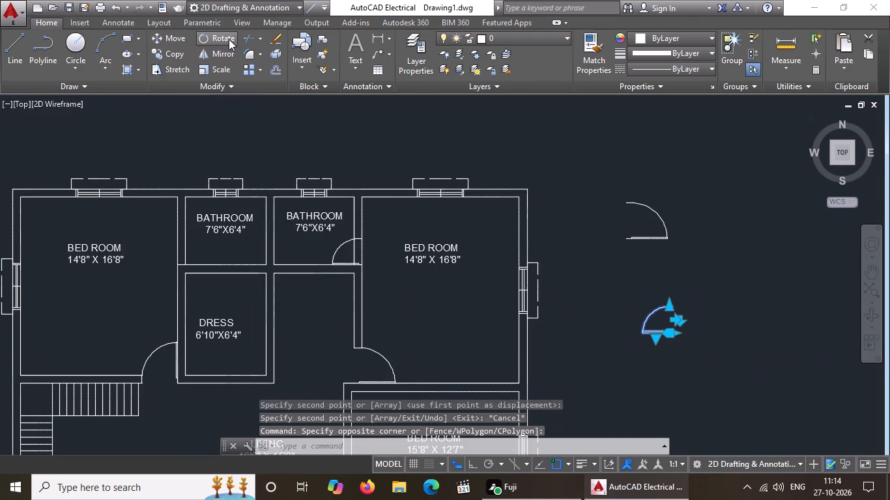
pyautogui.moveTo(471, 464); pyautogui.dragTo(480, 451)
pyautogui.click(662, 324)
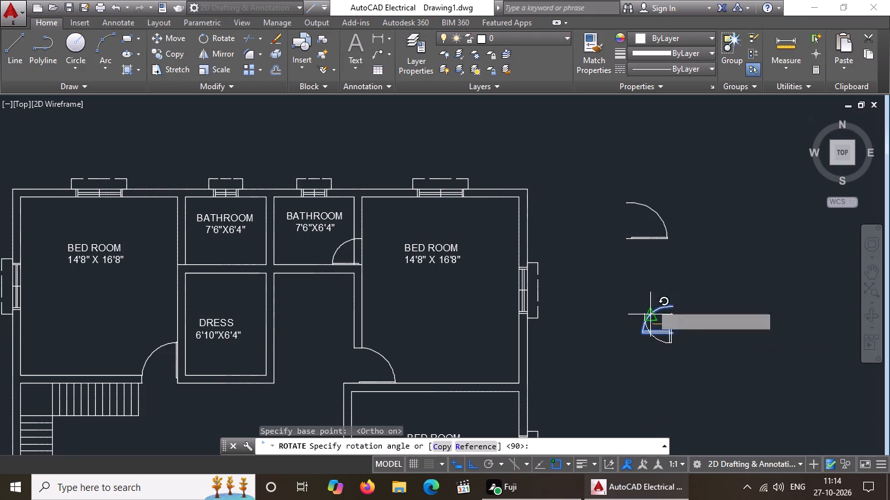
pyautogui.click(577, 292)
pyautogui.press('Escape')
# Flip the smaller spare door vertically so its swing arc lies above the leaf.
pyautogui.click(679, 322)
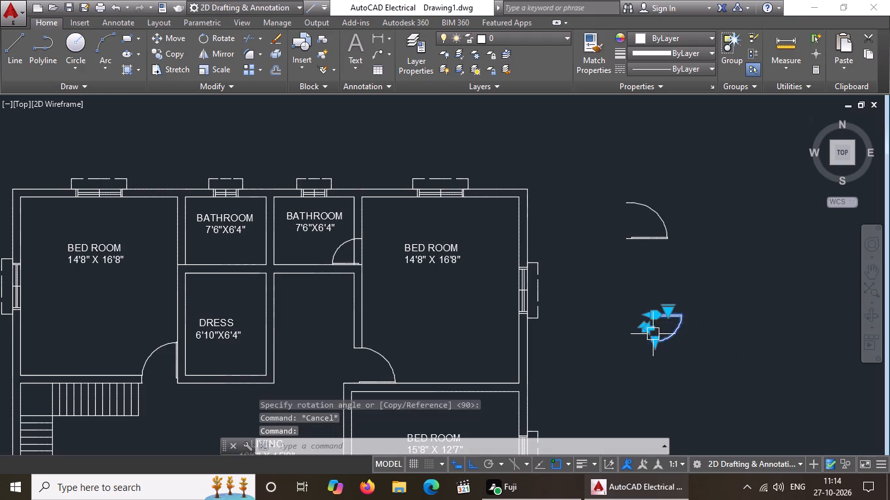
pyautogui.scroll(2, 653, 335)
pyautogui.click(625, 318)
pyautogui.scroll(-4, 611, 315)
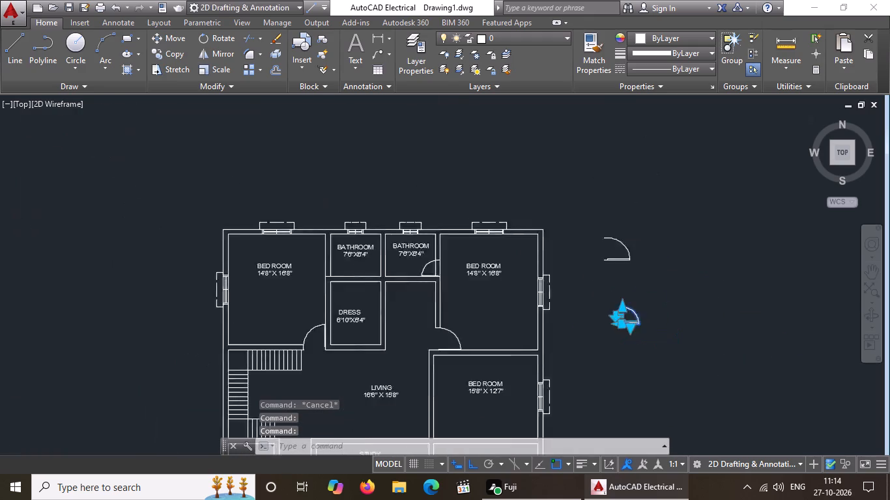
pyautogui.press('Escape')
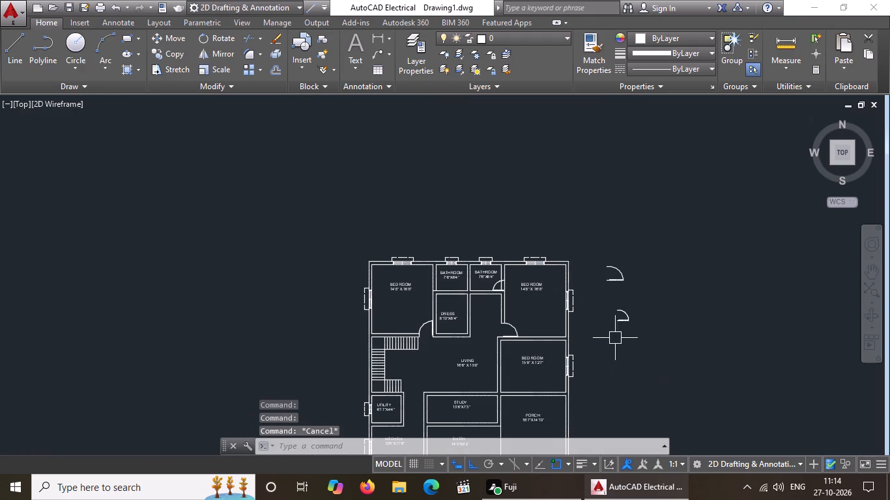
# Copy the flipped door from its hinge-end corner to the lower-left wall corner of the left bathroom, with Ortho off.
pyautogui.scroll(3, 616, 337)
pyautogui.click(631, 271)
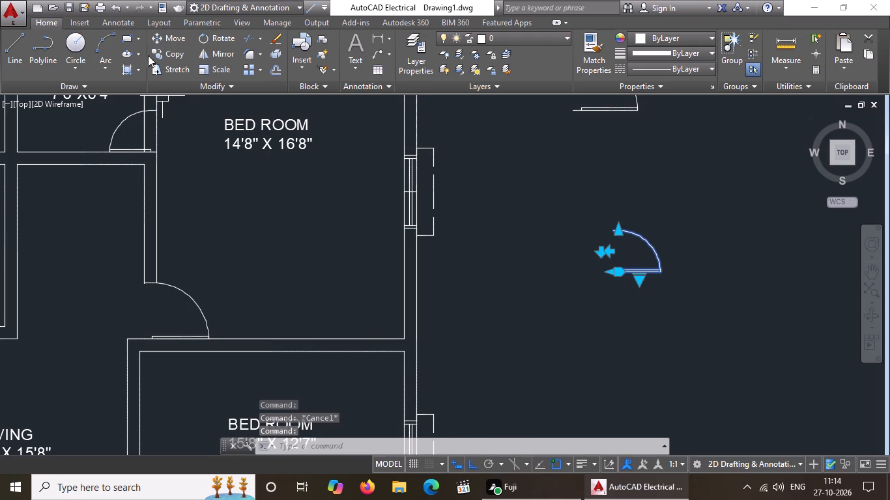
pyautogui.moveTo(157, 53); pyautogui.dragTo(164, 57)
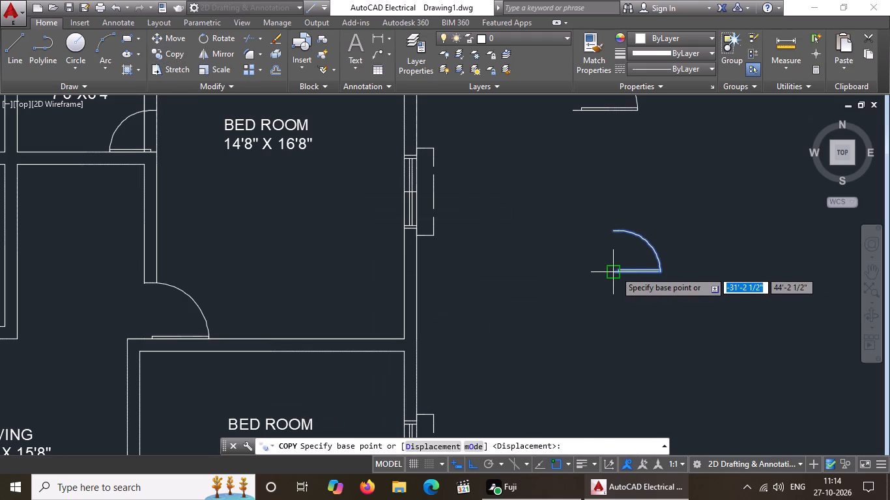
pyautogui.moveTo(615, 271); pyautogui.dragTo(601, 275)
pyautogui.scroll(-4, 522, 284)
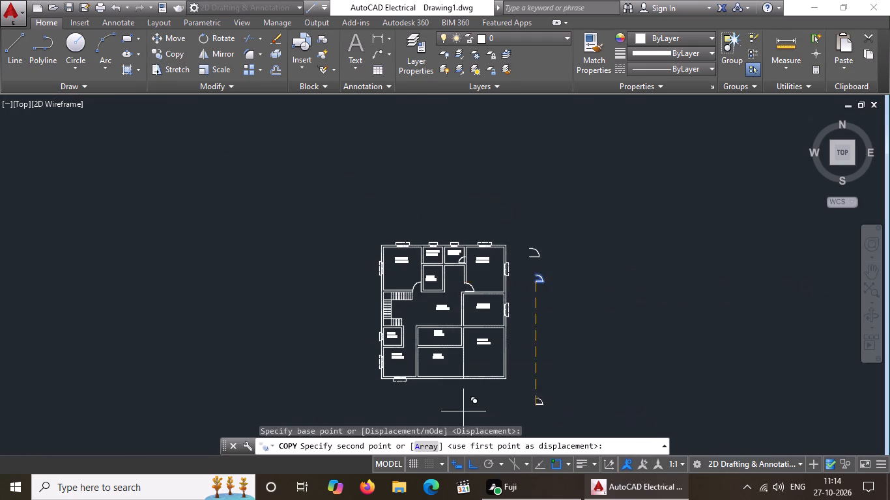
pyautogui.moveTo(470, 464); pyautogui.dragTo(470, 454)
pyautogui.scroll(3, 429, 287)
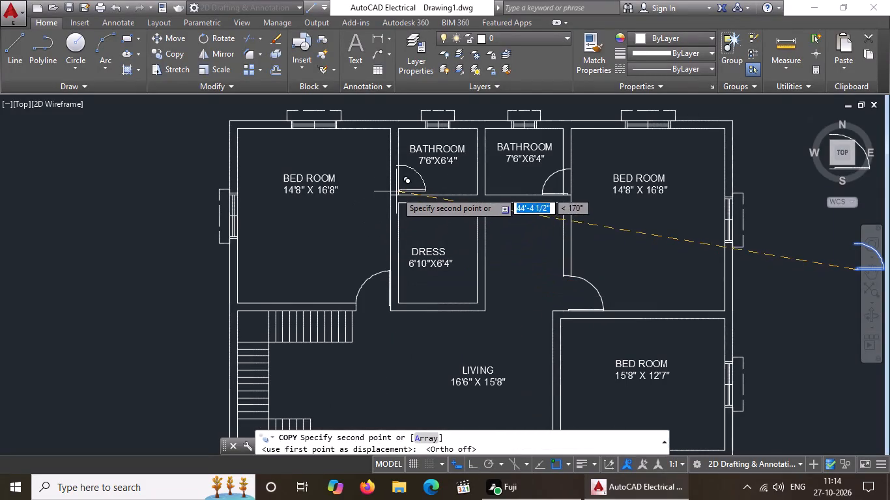
pyautogui.scroll(3, 394, 196)
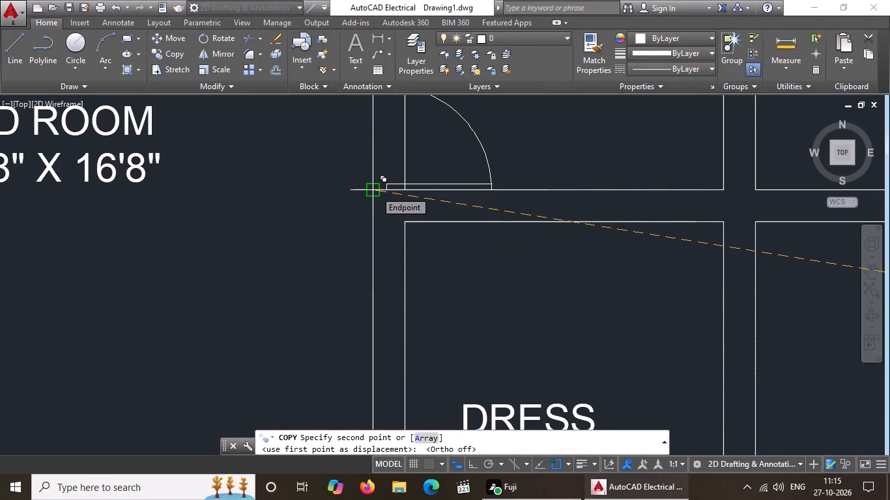
pyautogui.click(375, 191)
pyautogui.scroll(-7, 434, 225)
pyautogui.moveTo(455, 258); pyautogui.dragTo(459, 309, button='middle')
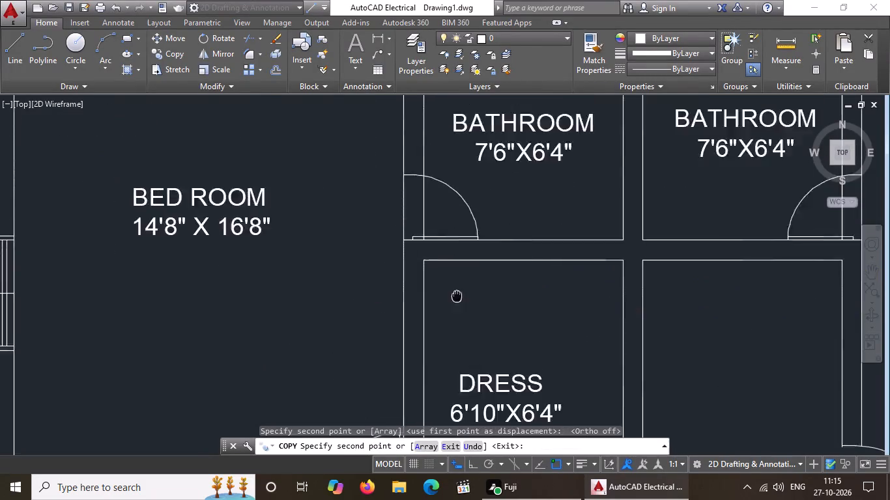
pyautogui.moveTo(459, 309); pyautogui.dragTo(476, 391, button='middle')
pyautogui.press('Escape')
pyautogui.scroll(-3, 441, 297)
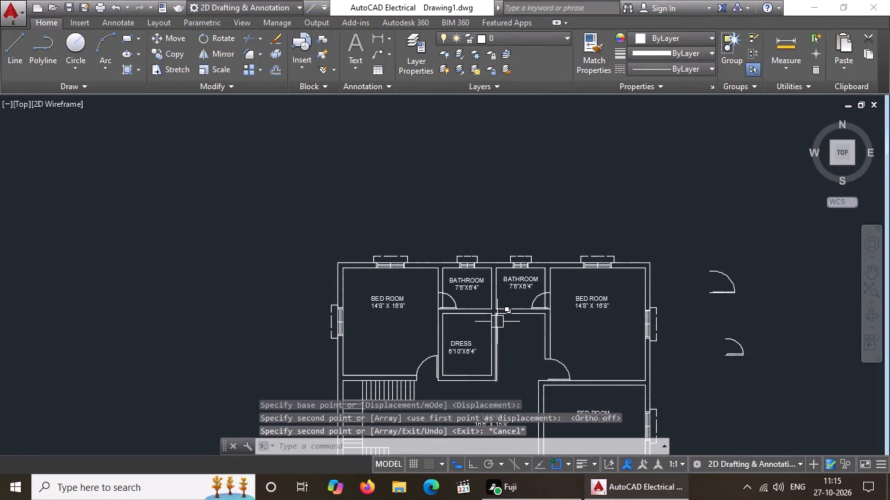
pyautogui.press('Escape')
# Trim both wall lines crossing the left bathroom's door, including the piece inside the door leaf.
pyautogui.scroll(3, 446, 299)
pyautogui.scroll(3, 433, 354)
pyautogui.press('Escape')
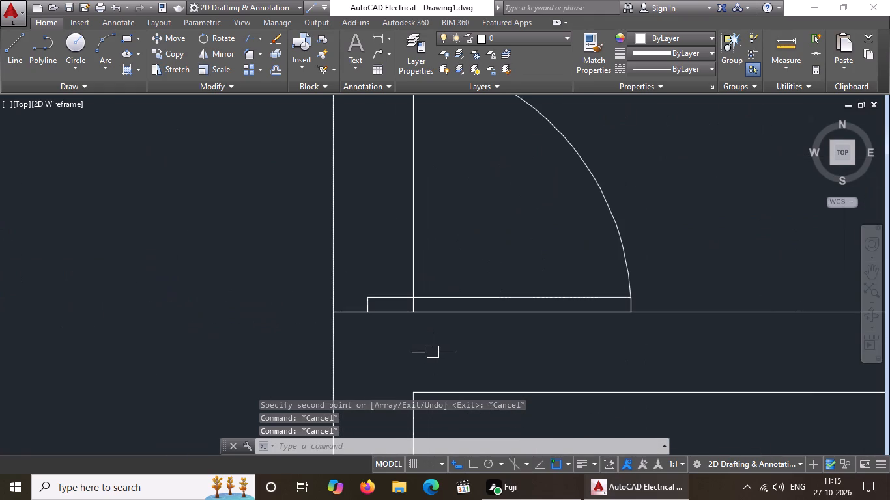
pyautogui.write('TR')
pyautogui.press('Return')
pyautogui.press('Return')
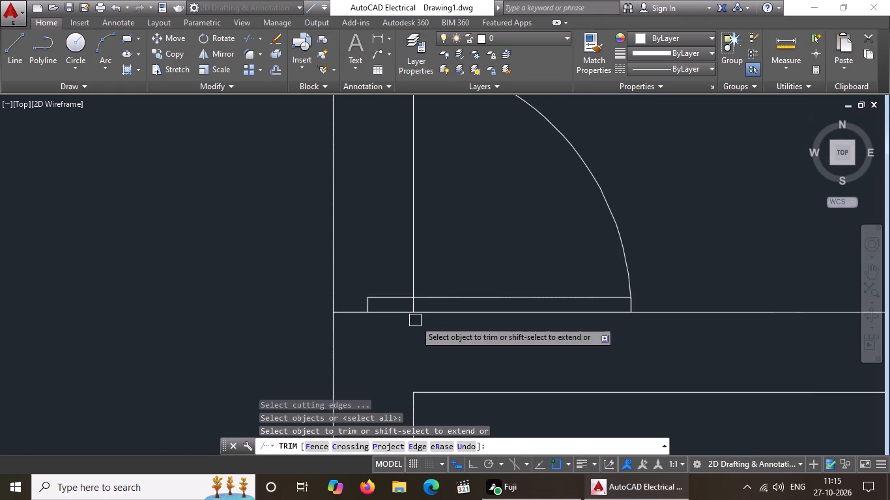
pyautogui.scroll(3, 414, 314)
pyautogui.click(409, 294)
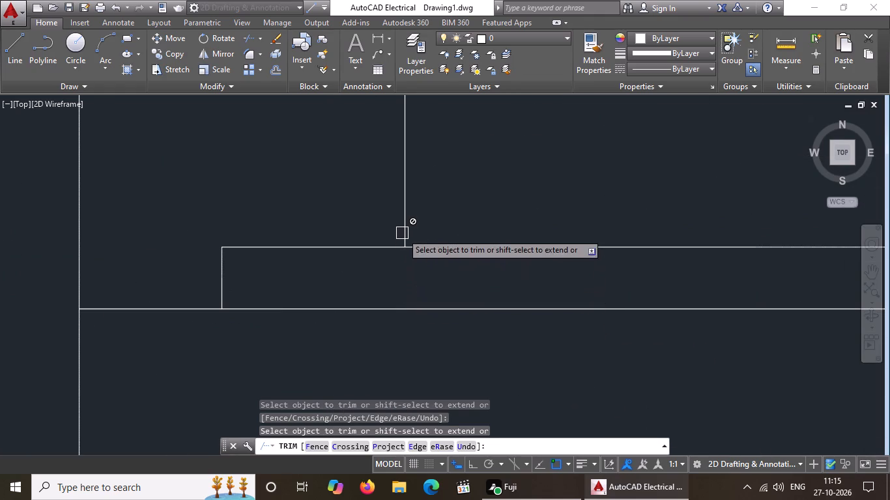
pyautogui.scroll(-3, 403, 219)
pyautogui.click(405, 206)
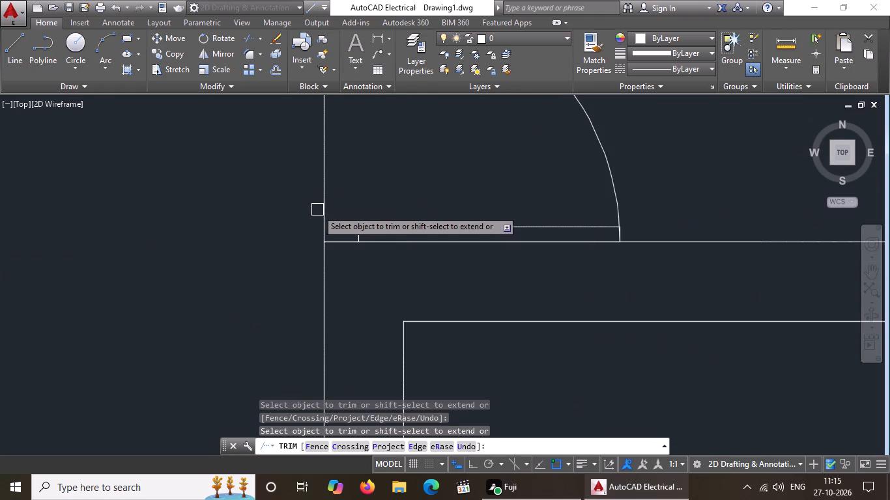
pyautogui.click(324, 206)
# Trim both wall lines crossing the right bathroom's door, including the piece inside the door leaf.
pyautogui.scroll(-5, 324, 206)
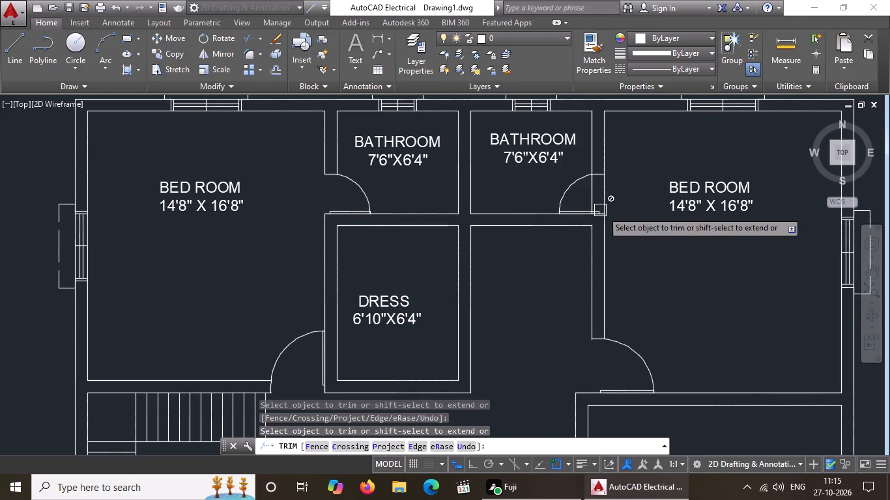
pyautogui.scroll(6, 603, 211)
pyautogui.click(429, 240)
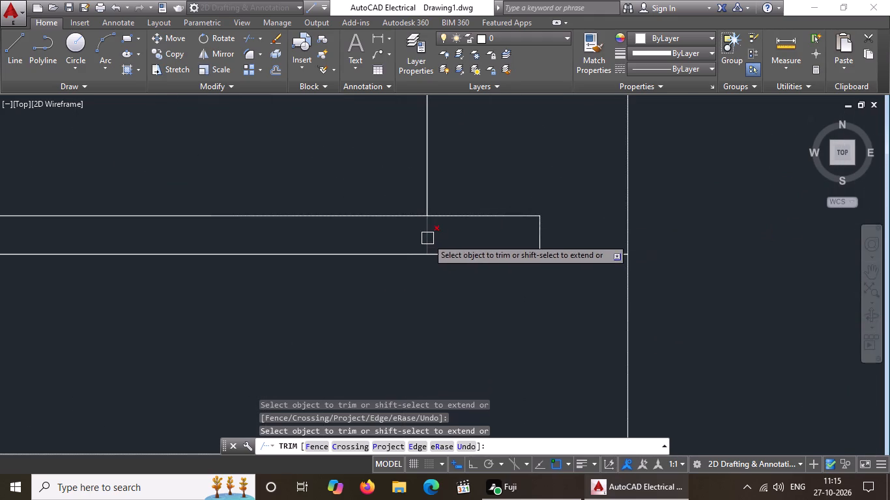
pyautogui.click(427, 238)
pyautogui.scroll(-5, 429, 197)
pyautogui.click(429, 184)
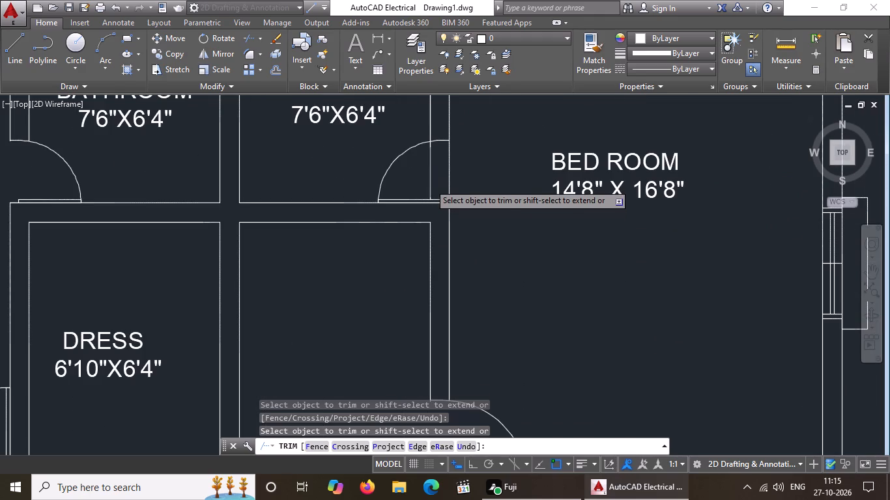
pyautogui.click(429, 181)
pyautogui.scroll(6, 429, 181)
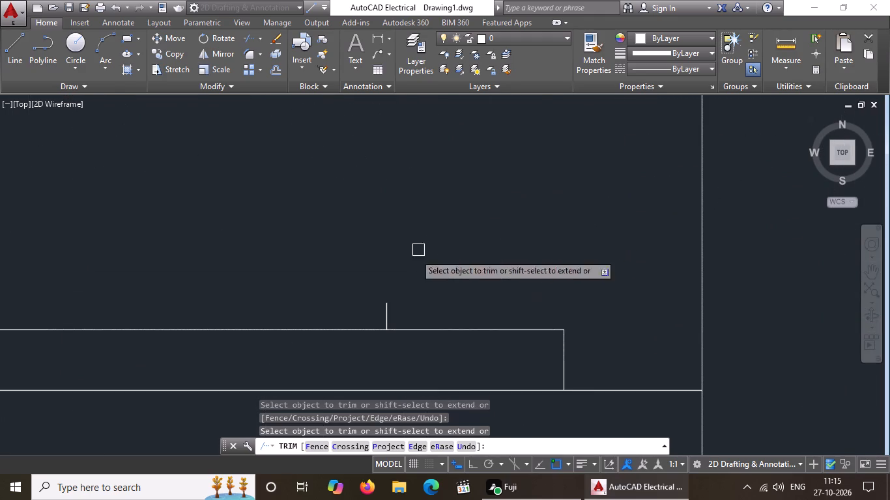
pyautogui.scroll(-4, 385, 307)
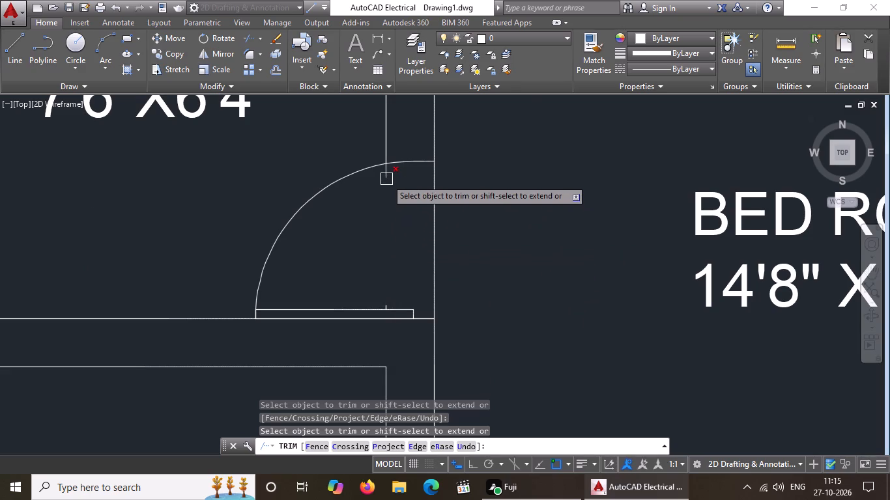
pyautogui.click(386, 179)
pyautogui.click(386, 178)
pyautogui.moveTo(382, 177); pyautogui.dragTo(395, 181)
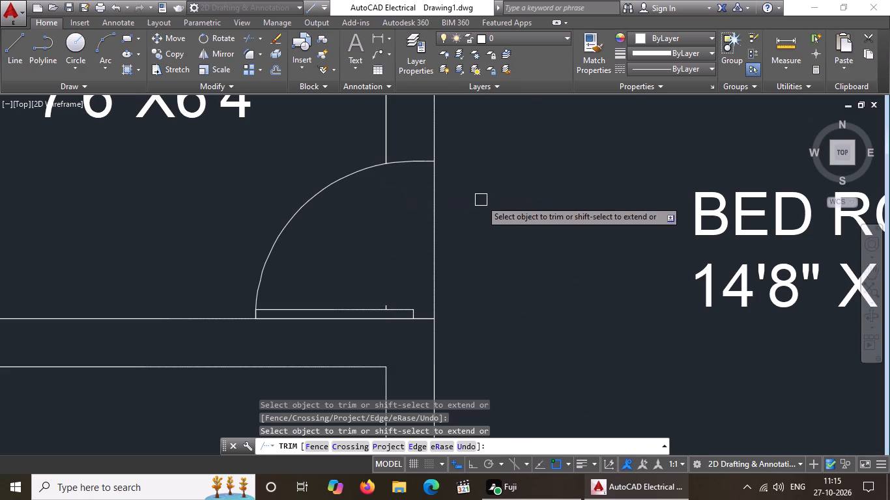
pyautogui.click(436, 211)
pyautogui.click(437, 178)
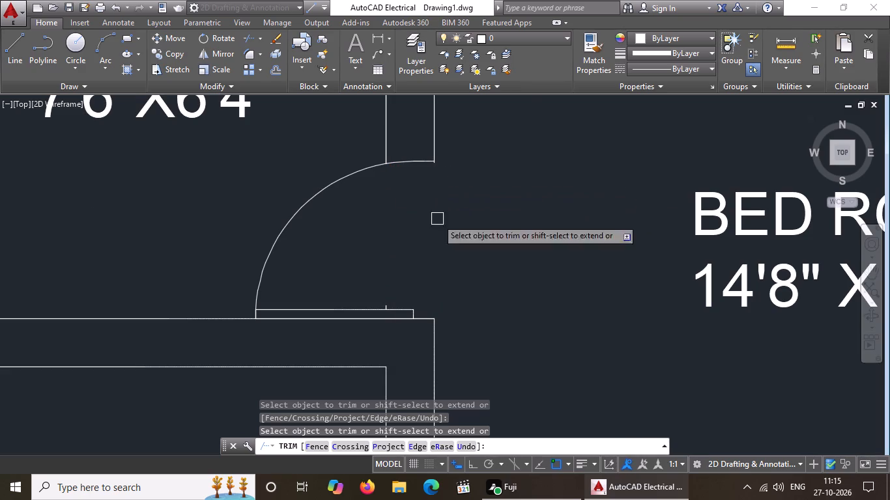
pyautogui.press('Escape')
# Delete the leftover short wall line stubs above the leaf of the right bathroom's door.
pyautogui.scroll(3, 390, 311)
pyautogui.click(367, 301)
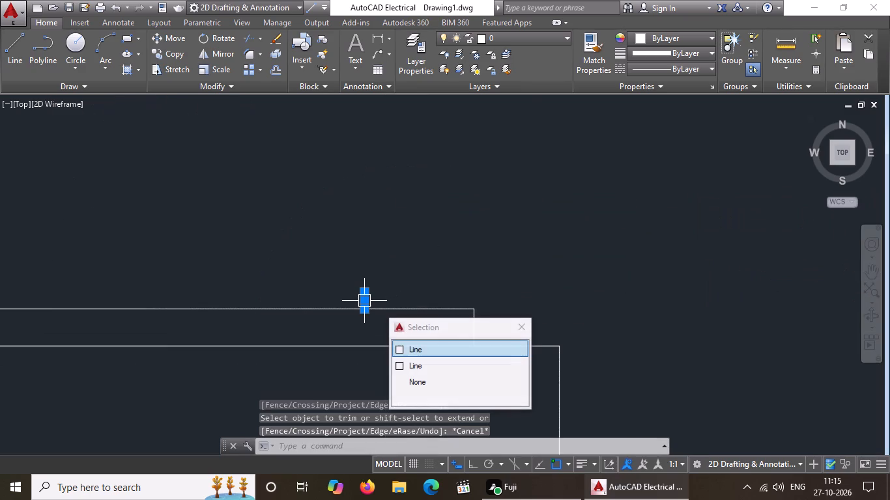
pyautogui.press('Delete')
pyautogui.scroll(-8, 363, 300)
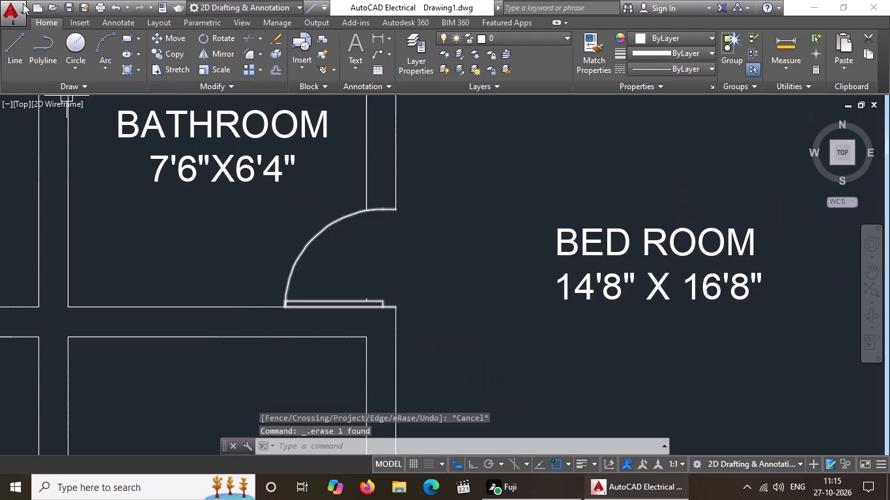
pyautogui.scroll(-3, 431, 255)
pyautogui.scroll(4, 403, 267)
pyautogui.scroll(4, 470, 261)
pyautogui.click(472, 243)
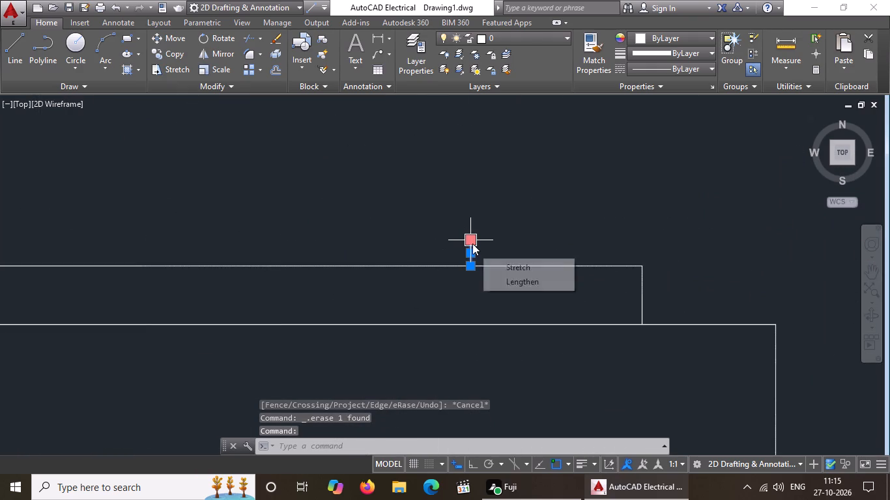
pyautogui.press('Delete')
pyautogui.press('Delete')
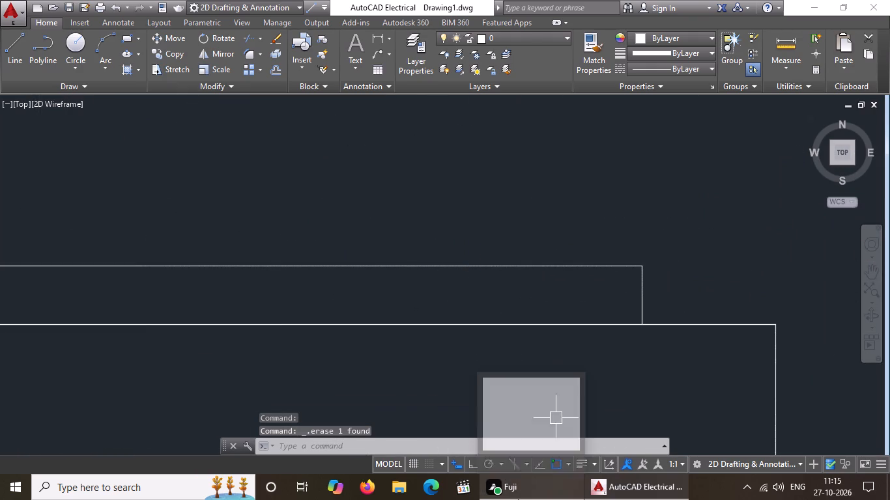
# Draw a horizontal line with Ortho on from the upper end of the left bedroom's door across the dress room's left wall.
pyautogui.scroll(-4, 422, 369)
pyautogui.scroll(-8, 448, 317)
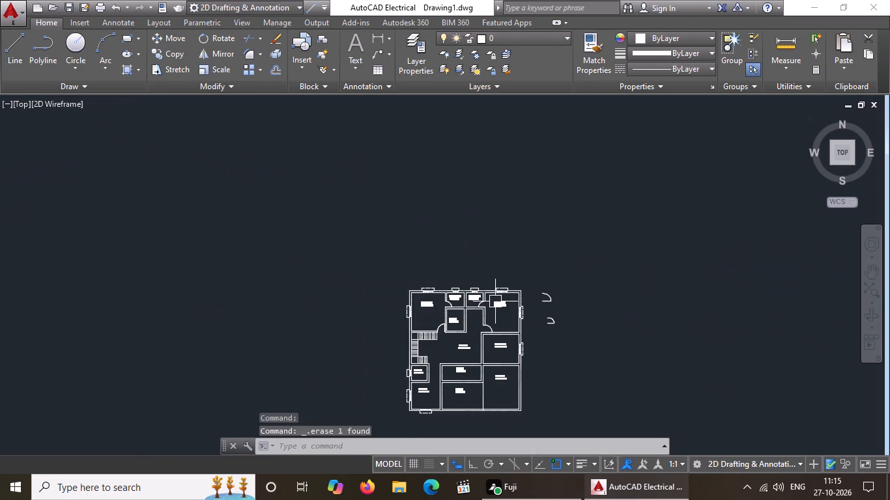
pyautogui.moveTo(491, 326); pyautogui.dragTo(487, 313, button='middle')
pyautogui.scroll(3, 452, 322)
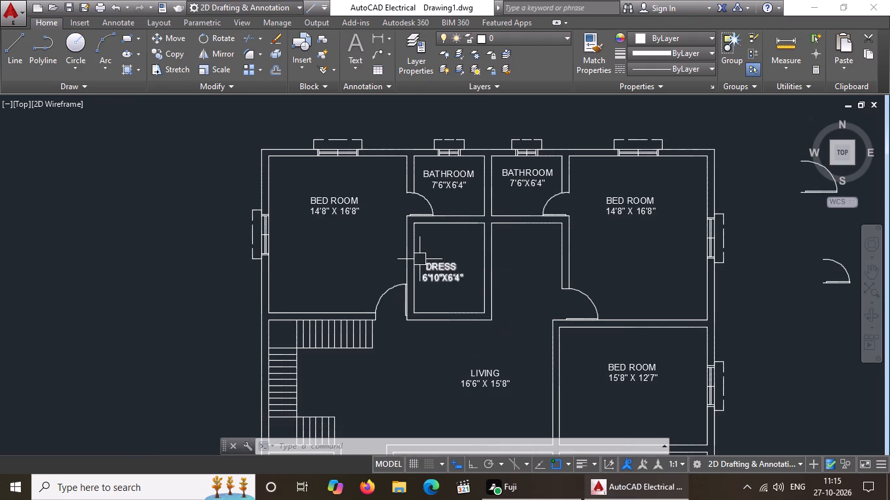
pyautogui.press('Escape')
pyautogui.scroll(2, 403, 285)
pyautogui.click(14, 41)
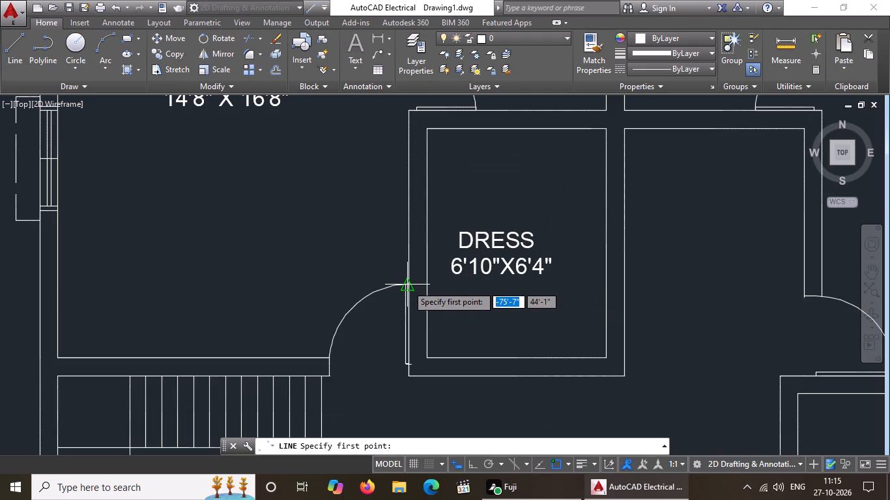
pyautogui.click(406, 286)
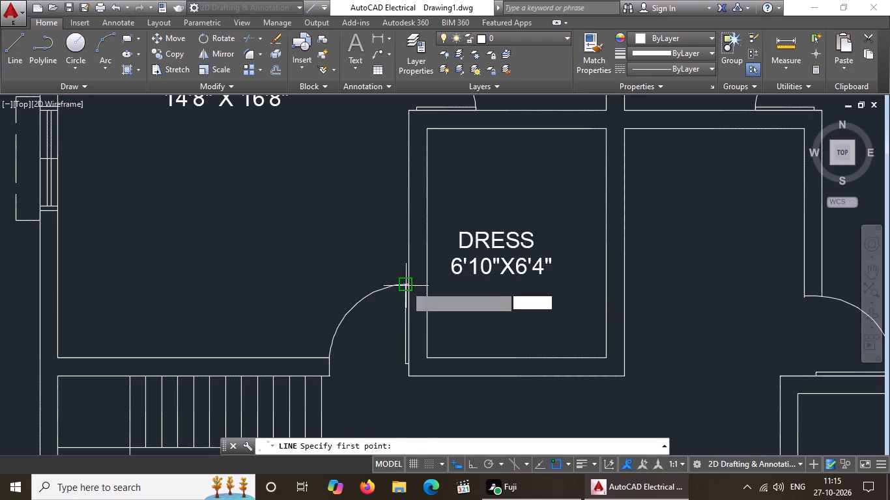
pyautogui.click(474, 464)
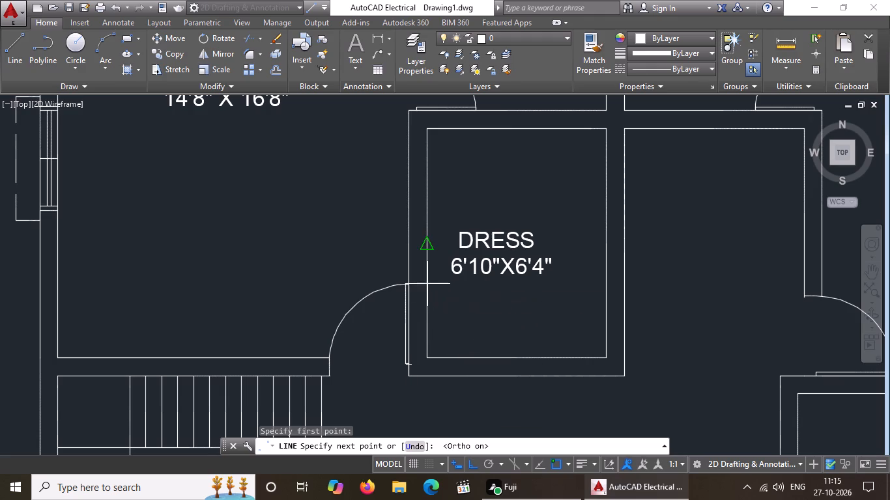
pyautogui.scroll(2, 425, 283)
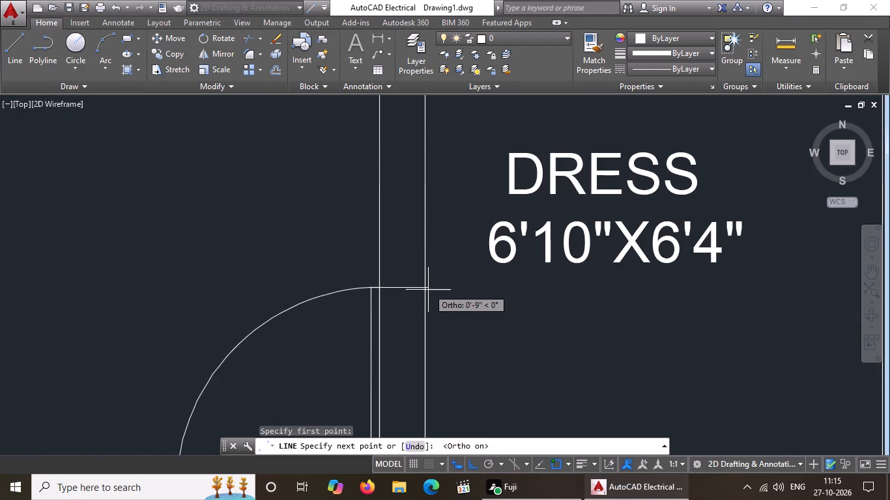
pyautogui.click(440, 286)
pyautogui.press('Escape')
# Trim the end of the new horizontal line that overshoots the dress room's inner wall line.
pyautogui.write('TR')
pyautogui.press('space')
pyautogui.press('space')
pyautogui.click(435, 290)
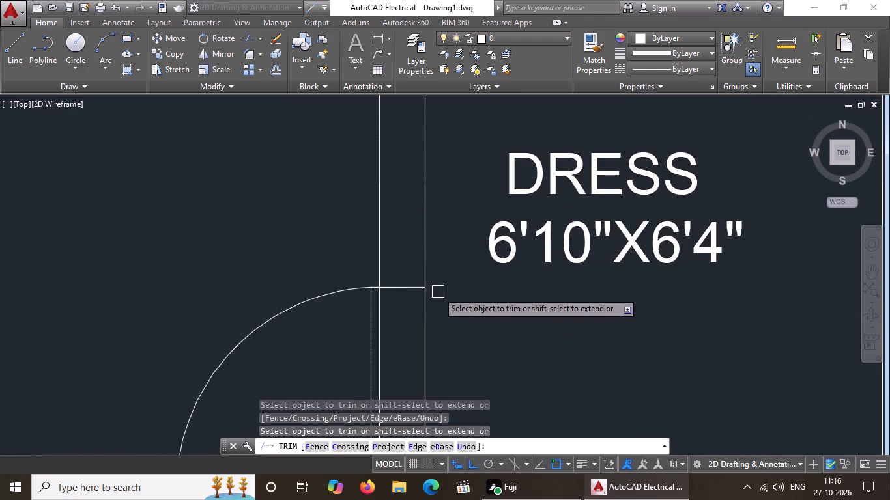
pyautogui.scroll(-5, 475, 289)
pyautogui.press('Escape')
# Extend the dress room's top inner wall line leftward to the outer line of its left wall.
pyautogui.write('EX')
pyautogui.press('space')
pyautogui.press('space')
pyautogui.click(485, 234)
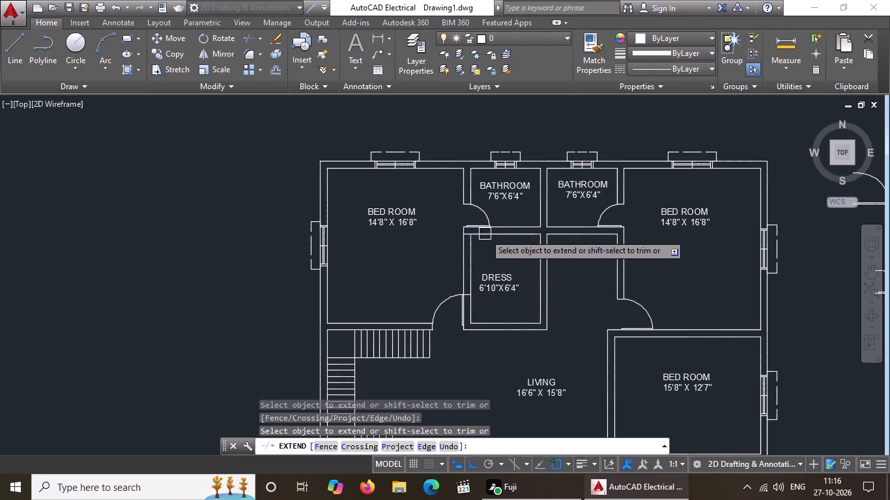
pyautogui.press('Escape')
# Trim both lines of the dress room's left wall between its top wall and the short line above the door.
pyautogui.write('TR')
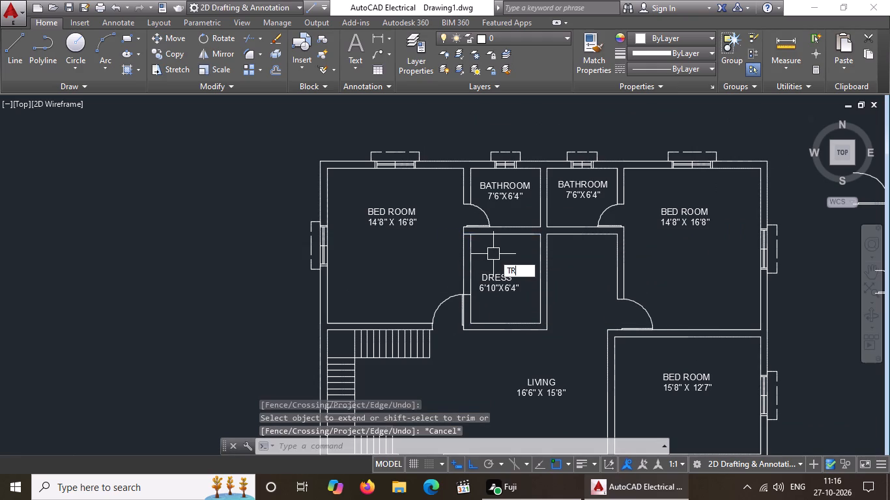
pyautogui.press('space')
pyautogui.press('space')
pyautogui.scroll(2, 474, 249)
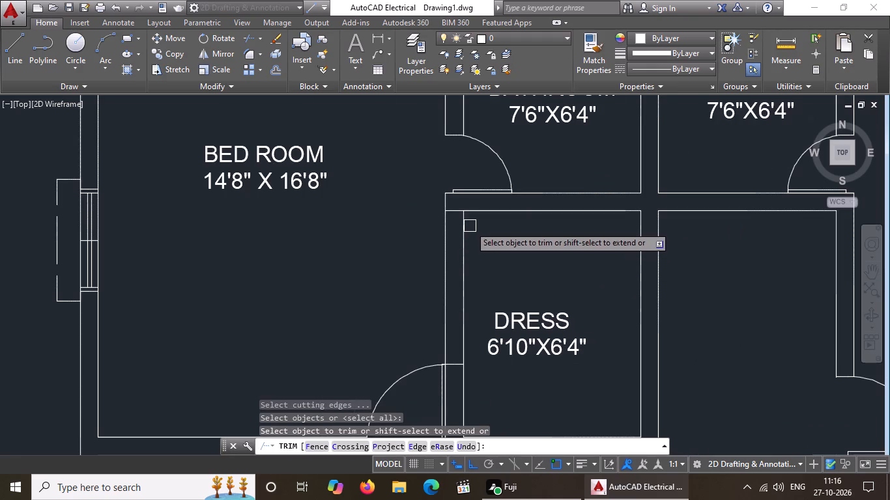
pyautogui.click(465, 226)
pyautogui.moveTo(443, 222); pyautogui.dragTo(444, 239)
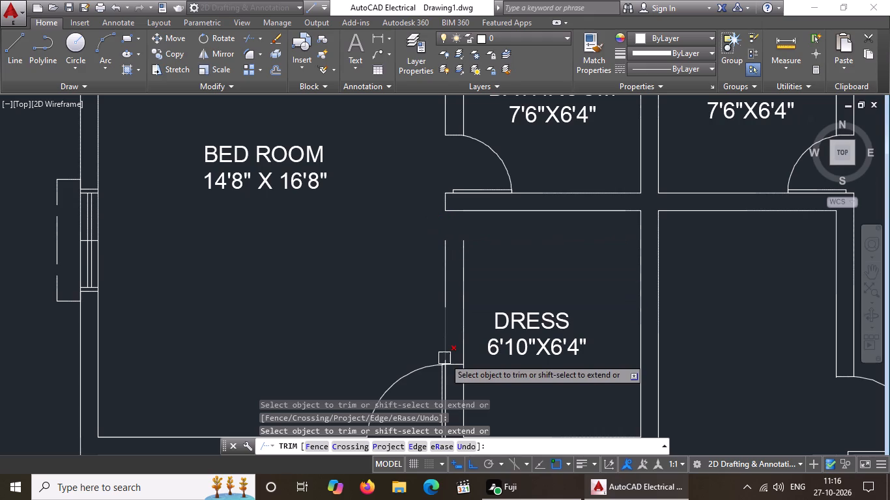
pyautogui.scroll(3, 444, 359)
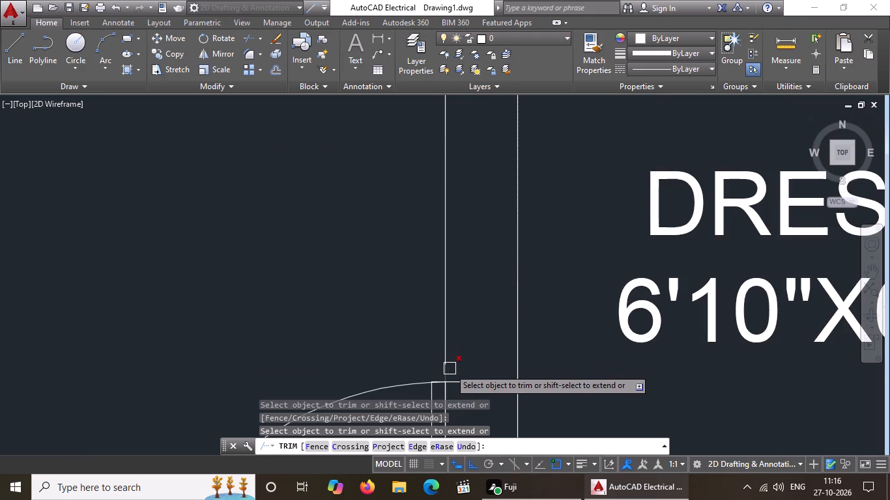
pyautogui.click(446, 370)
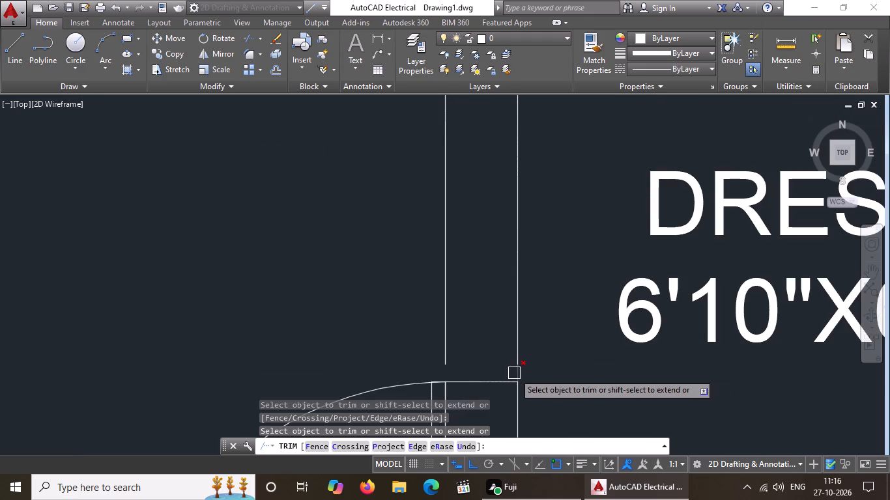
pyautogui.click(515, 372)
# Delete the remaining pieces of the two left wall lines above the short line at the dress room.
pyautogui.press('Escape')
pyautogui.click(515, 349)
pyautogui.press('Delete')
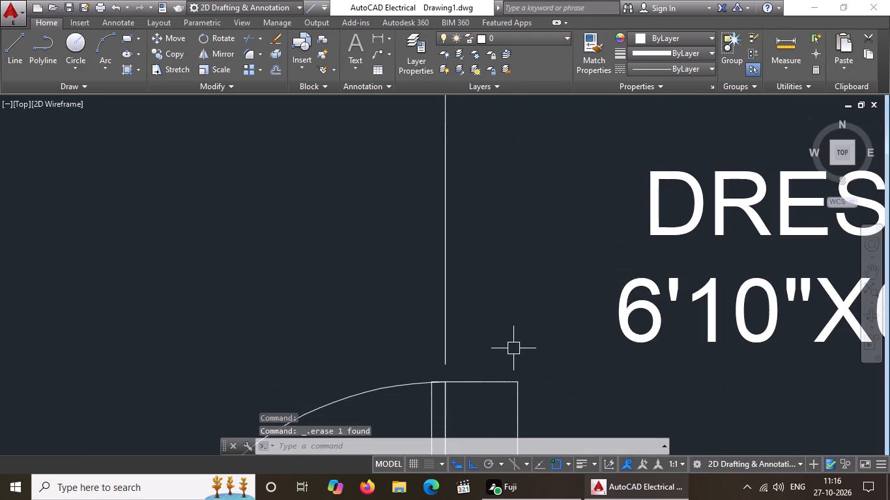
pyautogui.click(442, 344)
pyautogui.scroll(-3, 442, 344)
pyautogui.press('Delete')
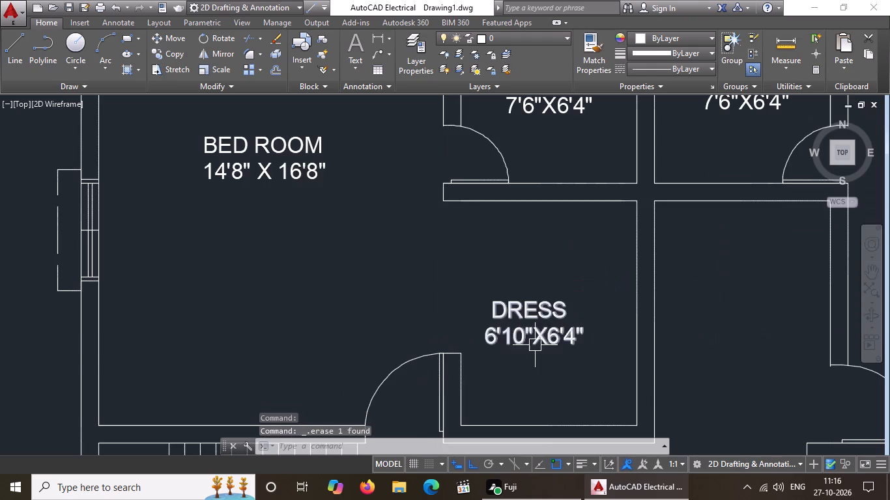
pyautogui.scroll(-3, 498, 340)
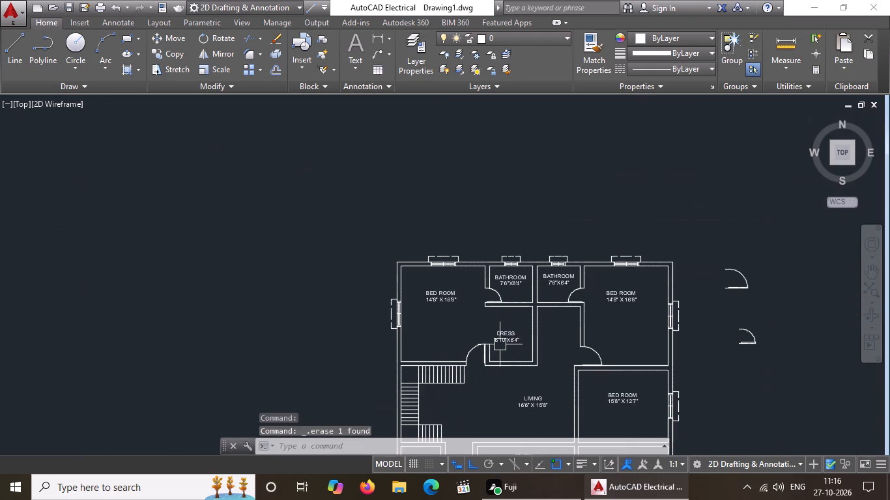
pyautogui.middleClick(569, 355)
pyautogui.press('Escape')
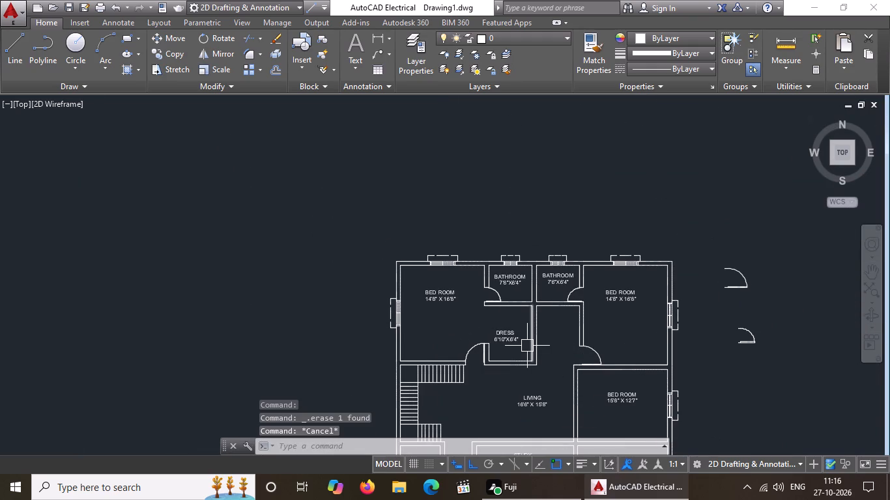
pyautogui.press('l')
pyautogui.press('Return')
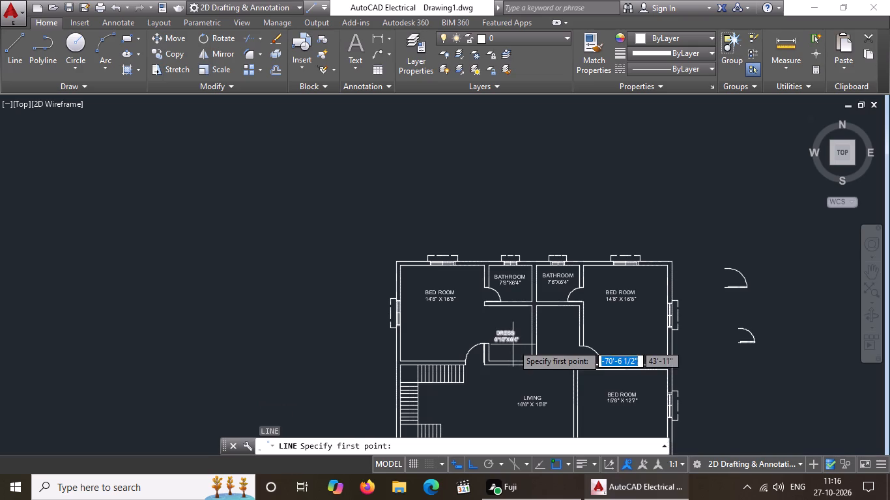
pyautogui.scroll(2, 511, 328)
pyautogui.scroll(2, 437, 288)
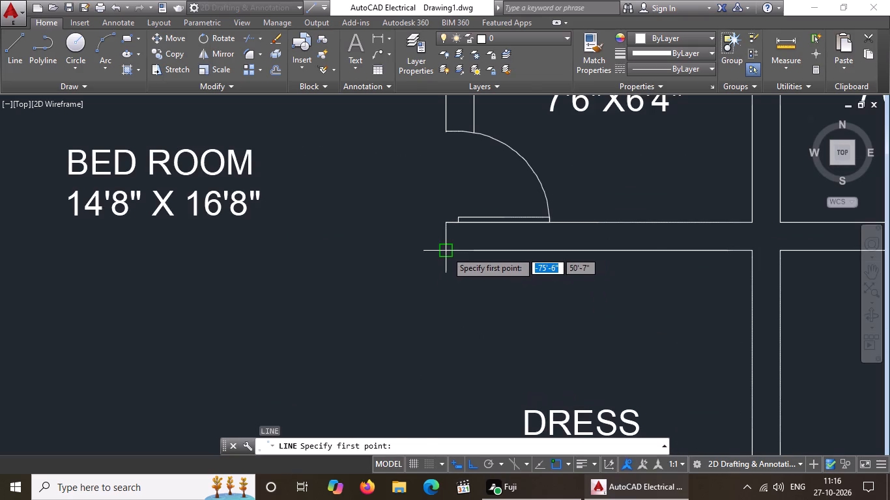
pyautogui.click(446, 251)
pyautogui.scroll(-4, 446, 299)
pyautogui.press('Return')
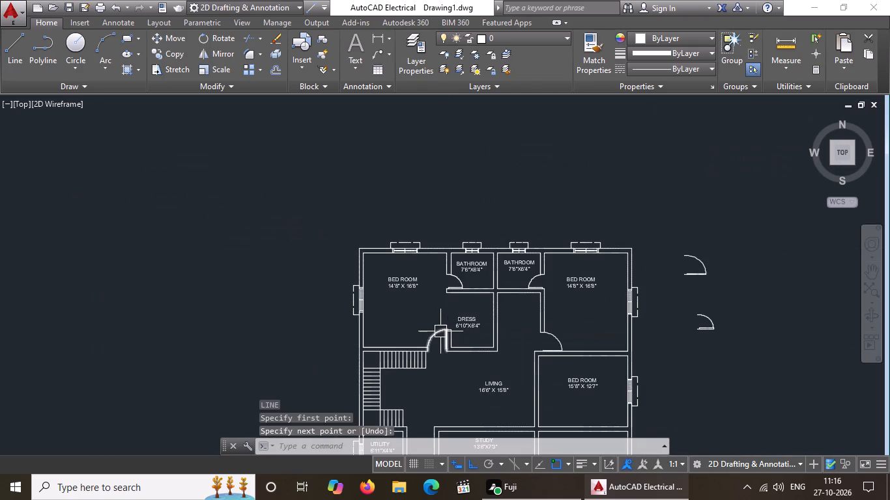
# Draw a vertical line from the lower-left corner of the wall below the left bathroom down to the door's upper end.
pyautogui.press('l')
pyautogui.press('Return')
pyautogui.scroll(2, 450, 290)
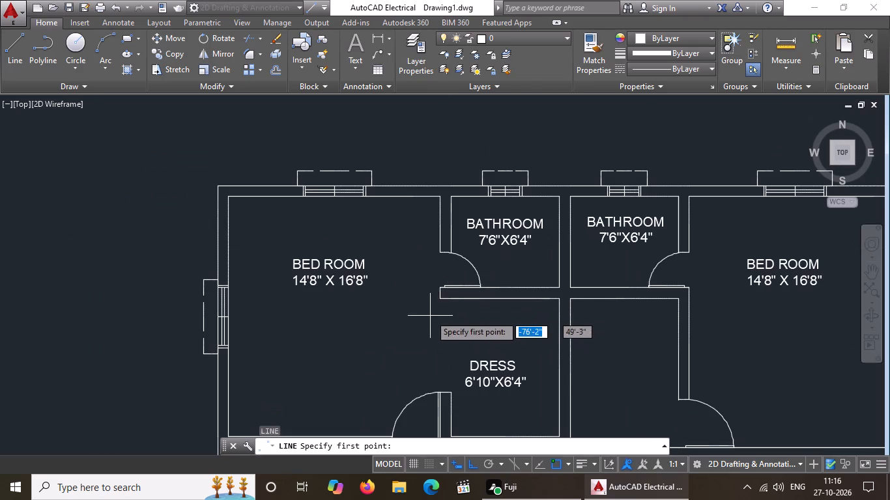
pyautogui.moveTo(440, 298); pyautogui.dragTo(440, 316)
pyautogui.scroll(3, 441, 382)
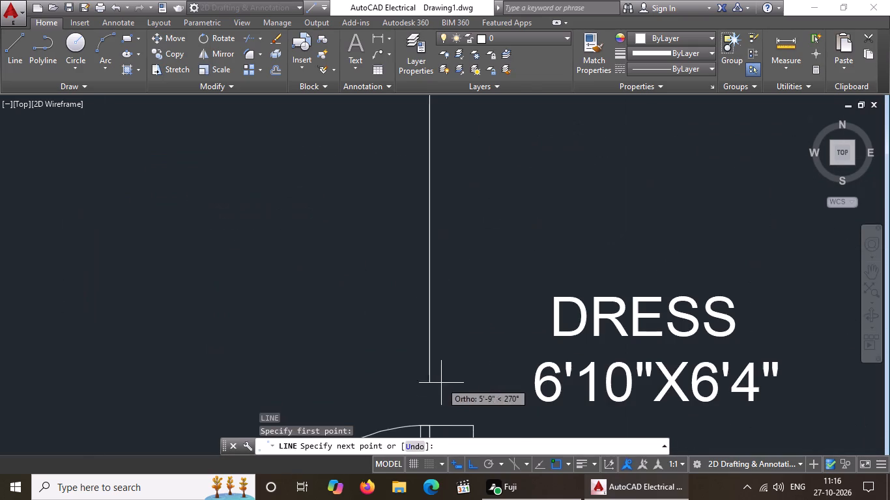
pyautogui.click(430, 426)
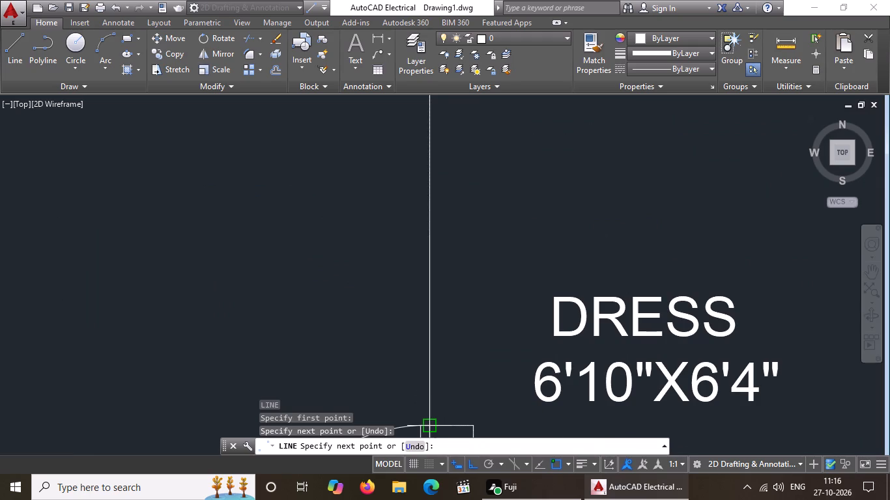
pyautogui.press('Escape')
# Offset the new vertical line 9" toward the dress room.
pyautogui.press('o')
pyautogui.press('Return')
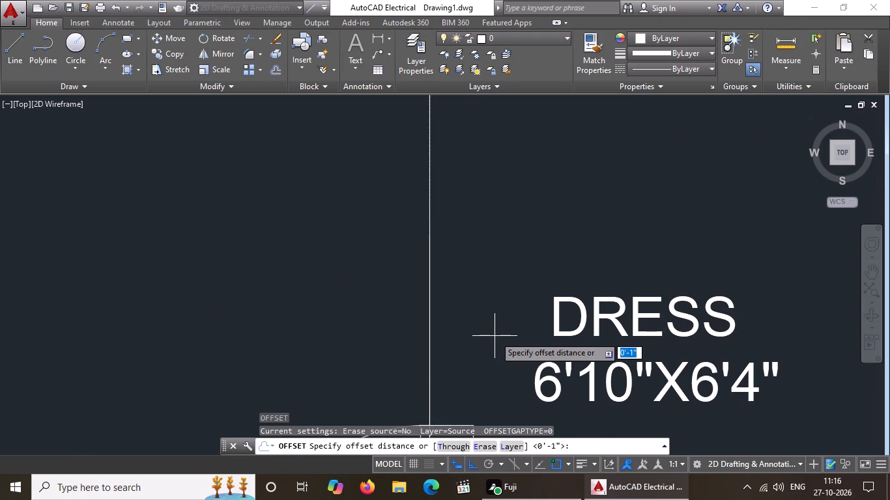
pyautogui.write('9"')
pyautogui.press('Return')
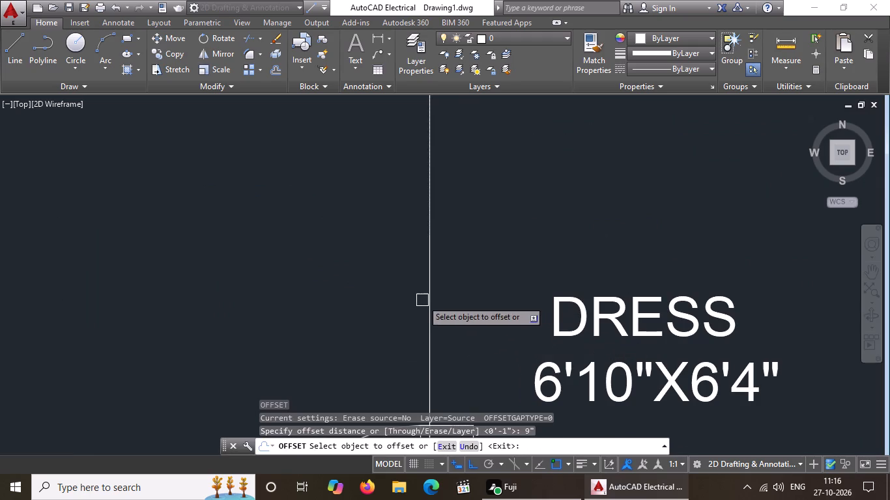
pyautogui.moveTo(427, 296); pyautogui.dragTo(444, 292)
pyautogui.click(464, 287)
pyautogui.scroll(-5, 466, 285)
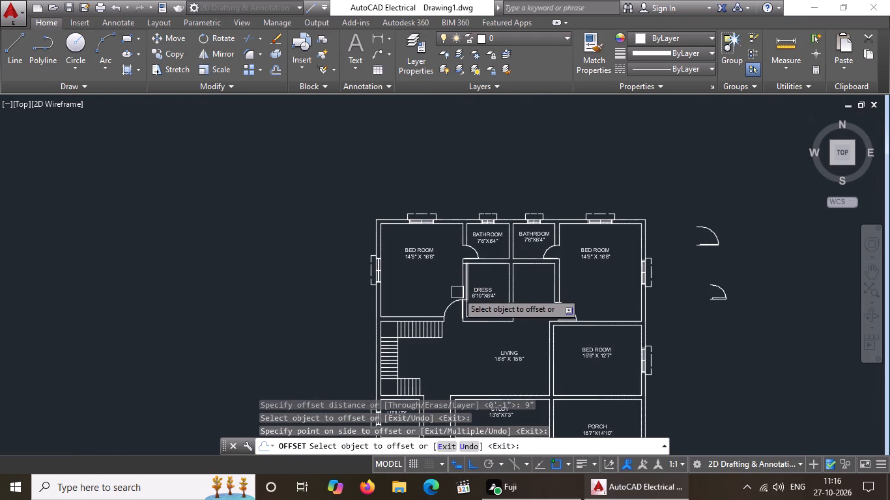
pyautogui.press('Escape')
# Set the linetype of the outer vertical line at the dress room opening to ACAD_ISO02W100.
pyautogui.scroll(2, 491, 285)
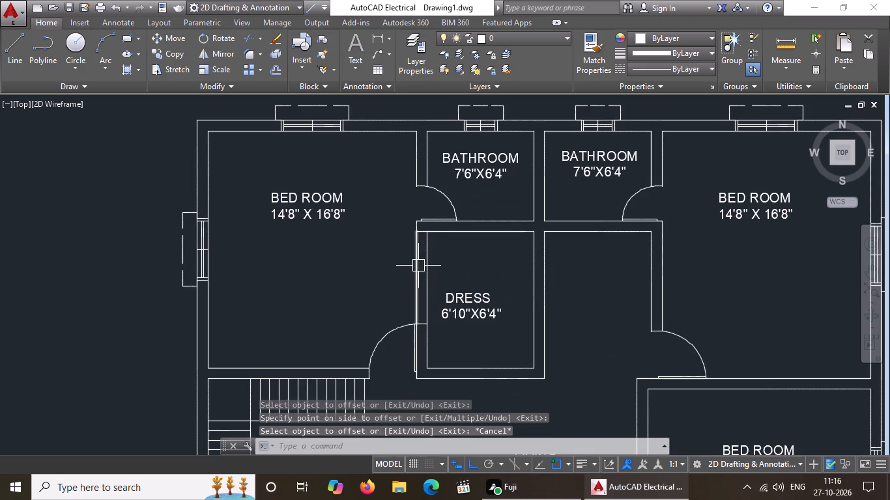
pyautogui.click(418, 266)
pyautogui.click(667, 70)
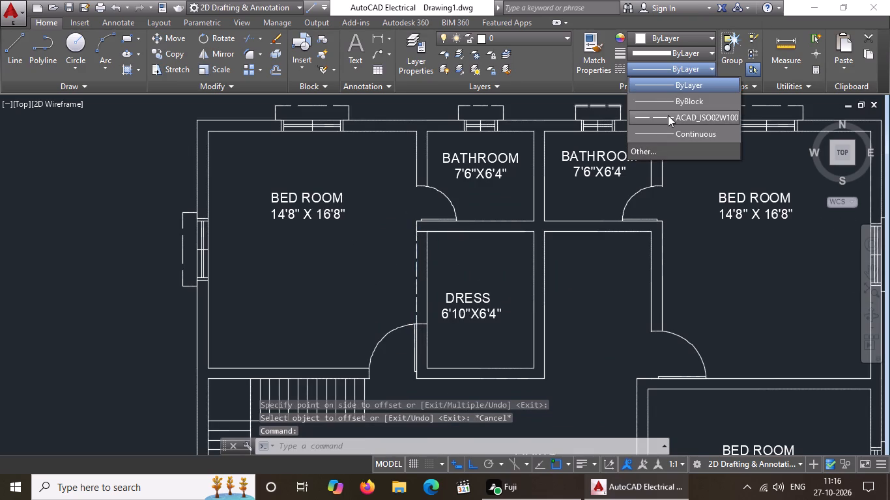
pyautogui.click(668, 115)
pyautogui.press('Escape')
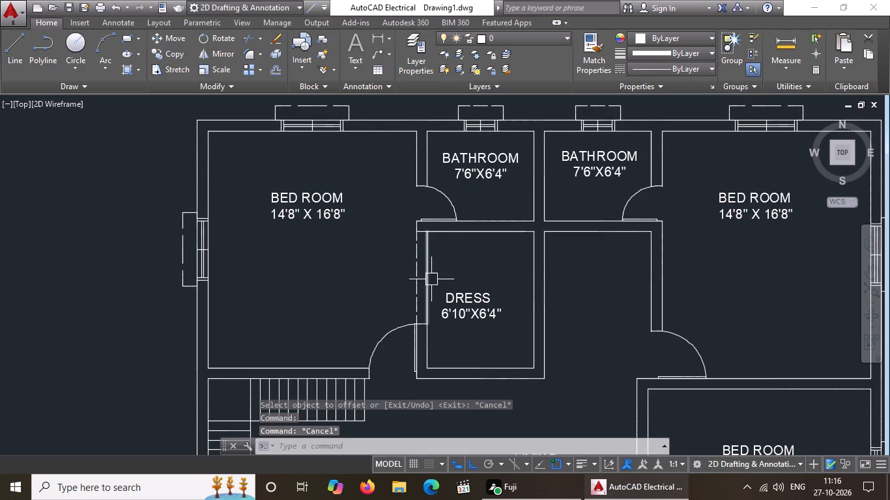
# Set the linetype of the inner vertical line at the dress room opening to ACAD_ISO02W100.
pyautogui.click(431, 281)
pyautogui.click(664, 72)
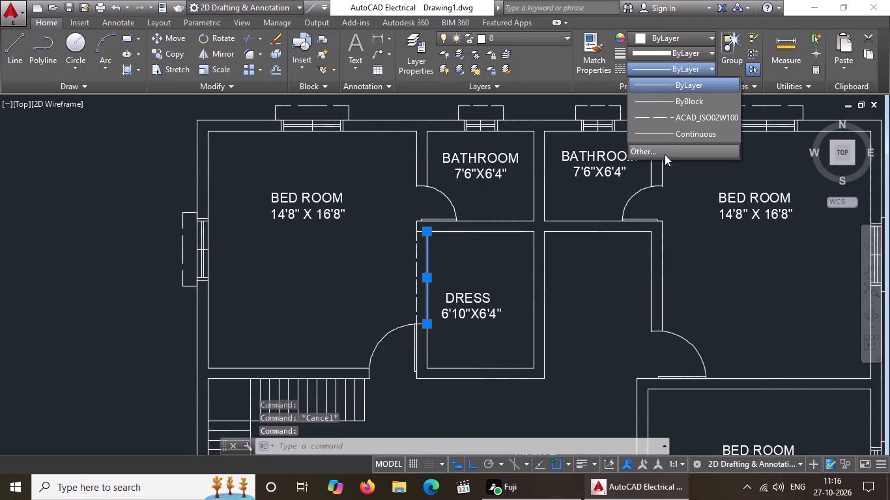
pyautogui.click(665, 120)
pyautogui.scroll(-3, 542, 264)
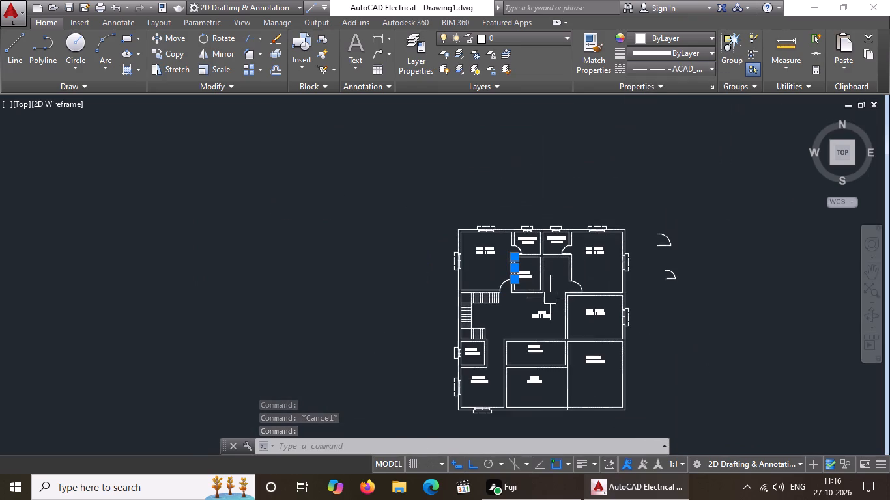
pyautogui.press('Escape')
# Extend the bottom wall line of the 15'8" X 12'7" bedroom across the wall thickness to the living room side.
pyautogui.scroll(2, 593, 327)
pyautogui.scroll(2, 523, 357)
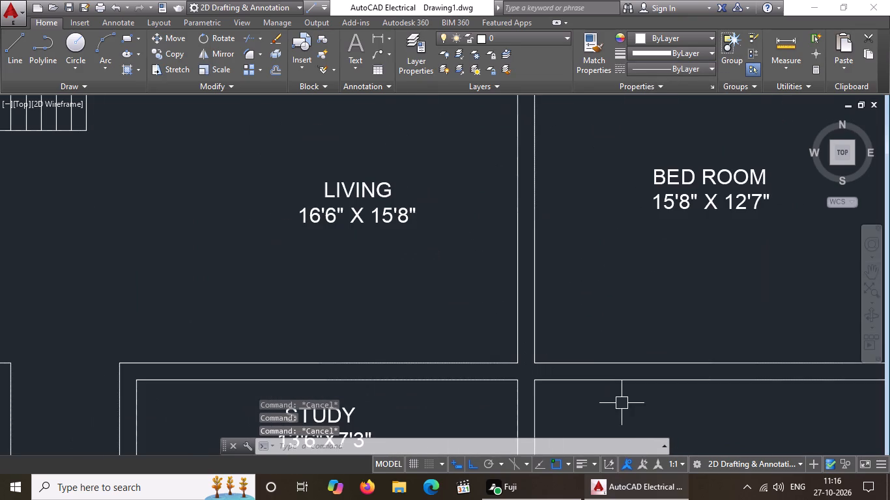
pyautogui.press('Escape')
pyautogui.press('r')
pyautogui.press('Escape')
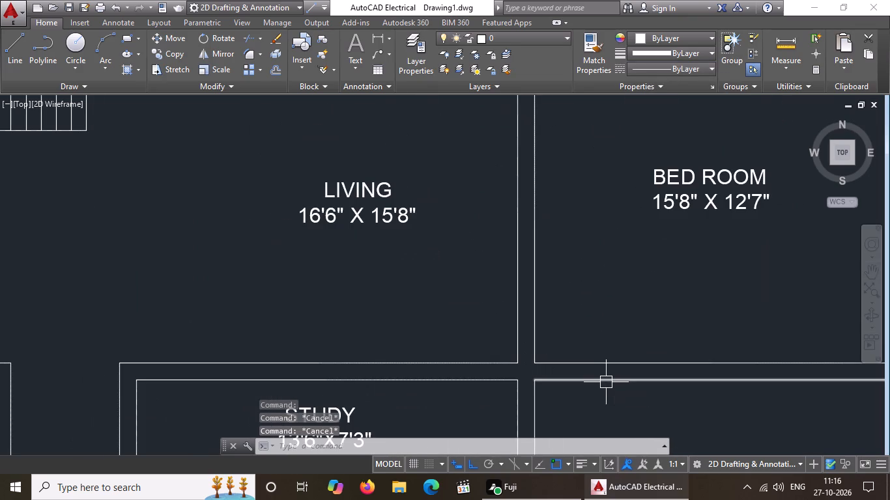
pyautogui.write('EX')
pyautogui.press('space')
pyautogui.press('space')
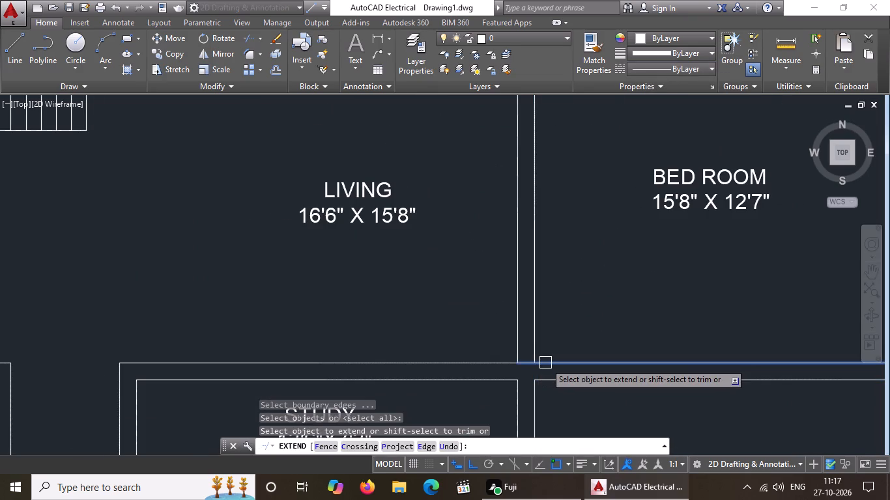
pyautogui.click(545, 363)
pyautogui.scroll(-3, 592, 316)
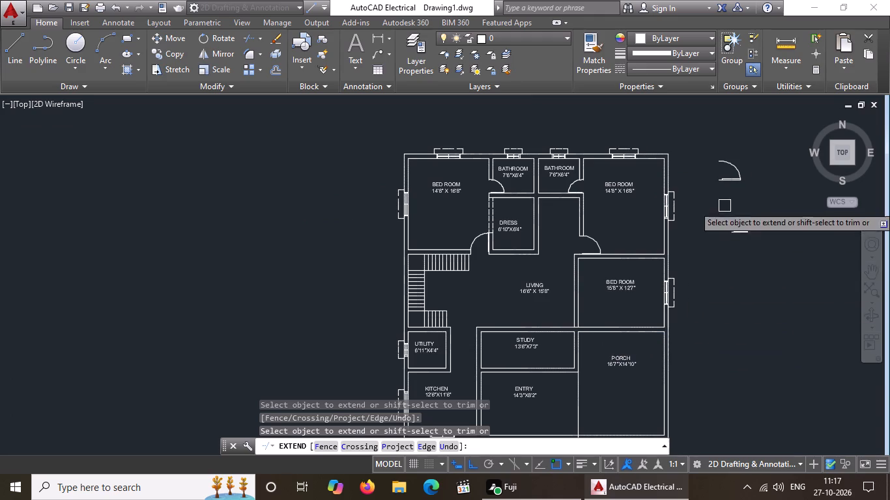
pyautogui.press('Escape')
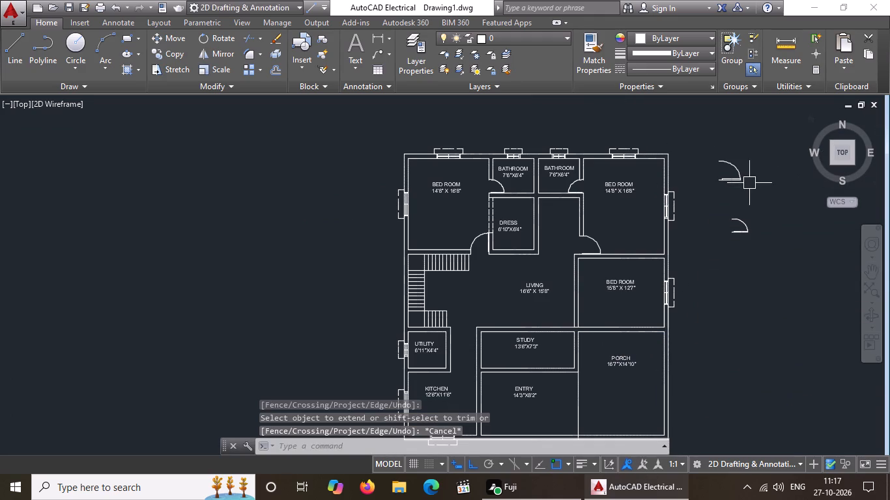
# Move the larger spare door block from beside the plan into the 15'8" X 12'7" bedroom's left wall, at its bottom corner.
pyautogui.click(728, 178)
pyautogui.click(174, 41)
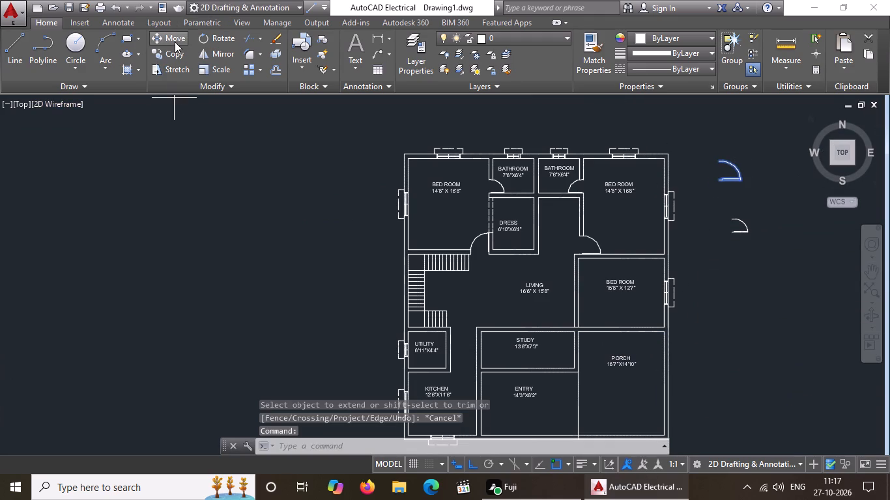
pyautogui.scroll(2, 763, 197)
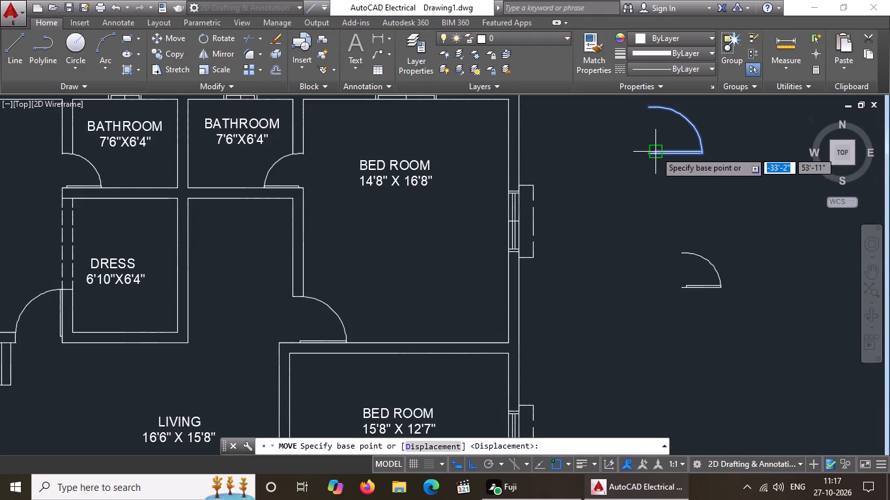
pyautogui.moveTo(648, 152); pyautogui.dragTo(640, 169)
pyautogui.scroll(-4, 592, 202)
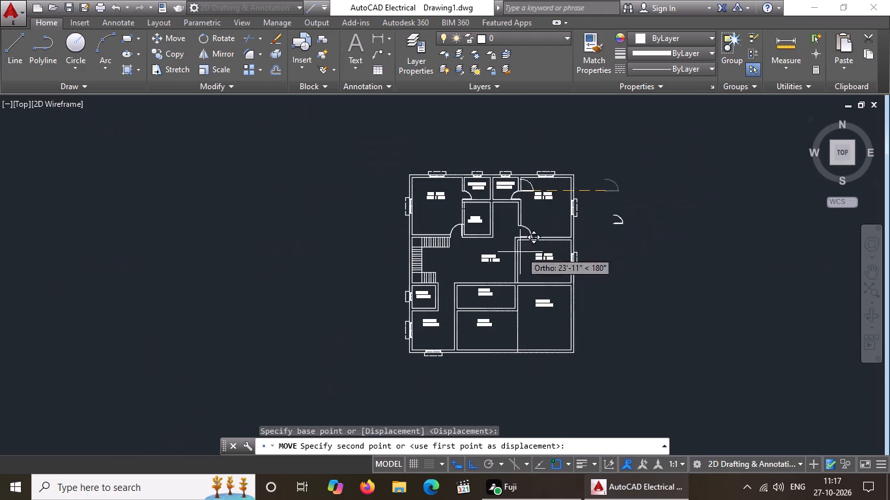
pyautogui.click(476, 461)
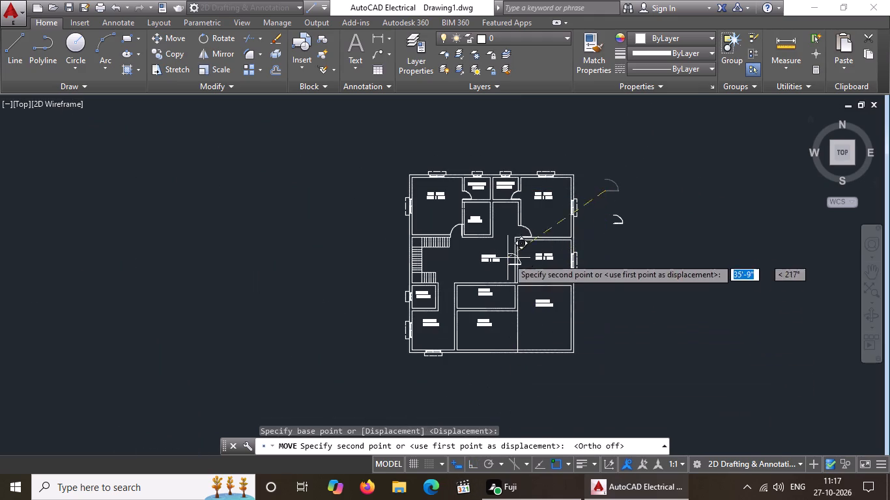
pyautogui.scroll(3, 528, 290)
pyautogui.scroll(2, 487, 255)
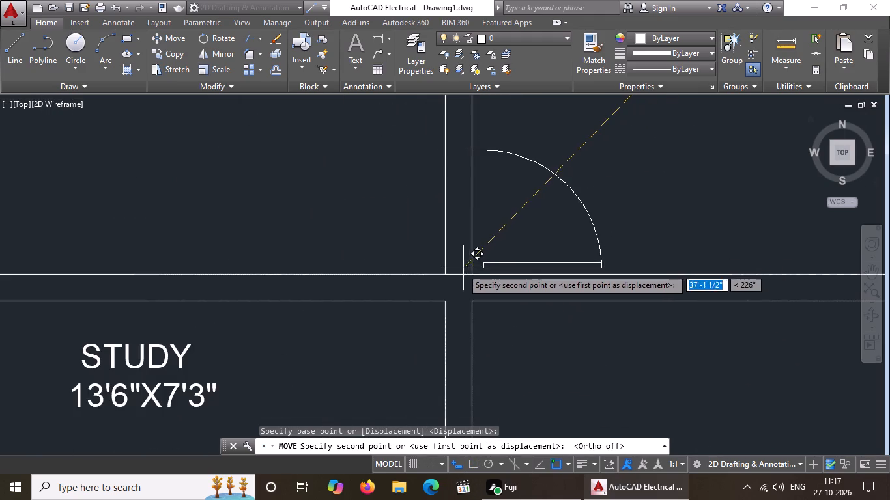
pyautogui.click(448, 275)
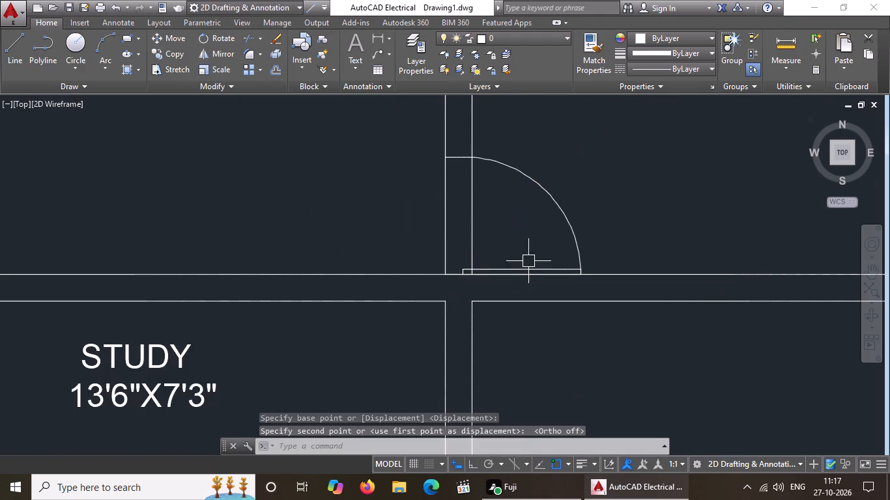
pyautogui.scroll(-5, 539, 258)
pyautogui.press('Escape')
# Trim both left wall lines of the 15'8" X 12'7" bedroom out of the new door opening.
pyautogui.scroll(3, 558, 260)
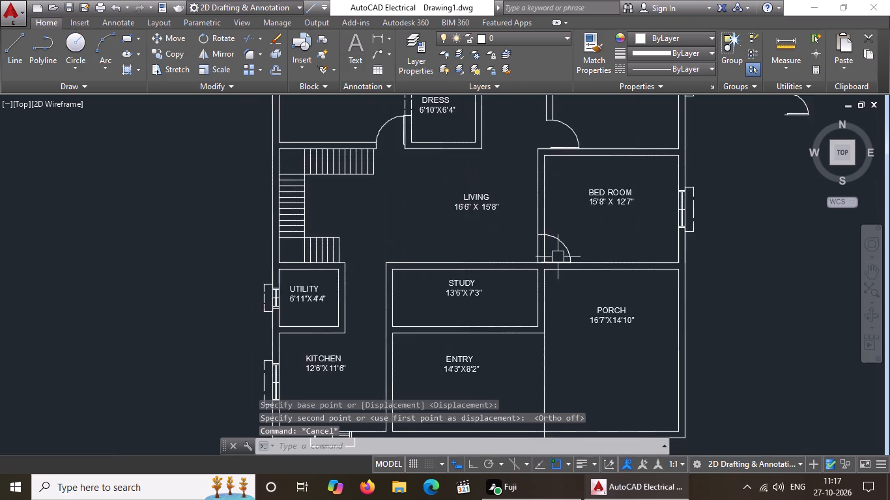
pyautogui.scroll(3, 556, 255)
pyautogui.press('Escape')
pyautogui.press('t')
pyautogui.write('R')
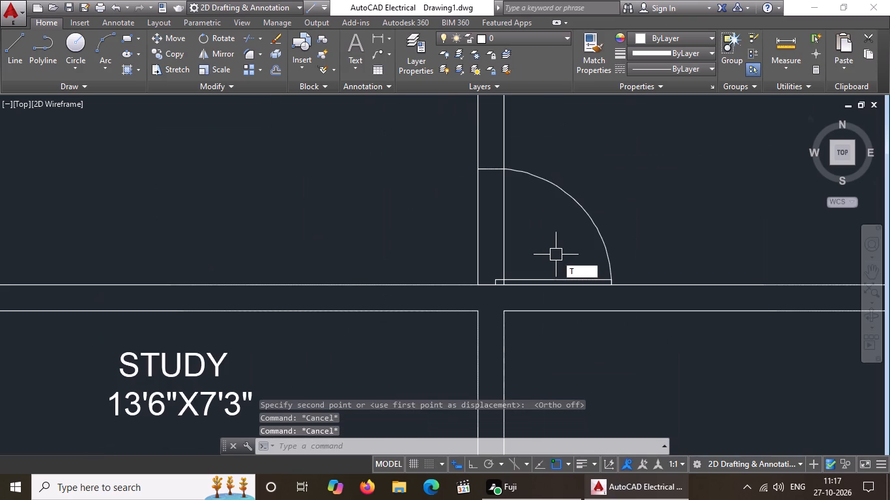
pyautogui.press('space')
pyautogui.press('space')
pyautogui.scroll(3, 507, 283)
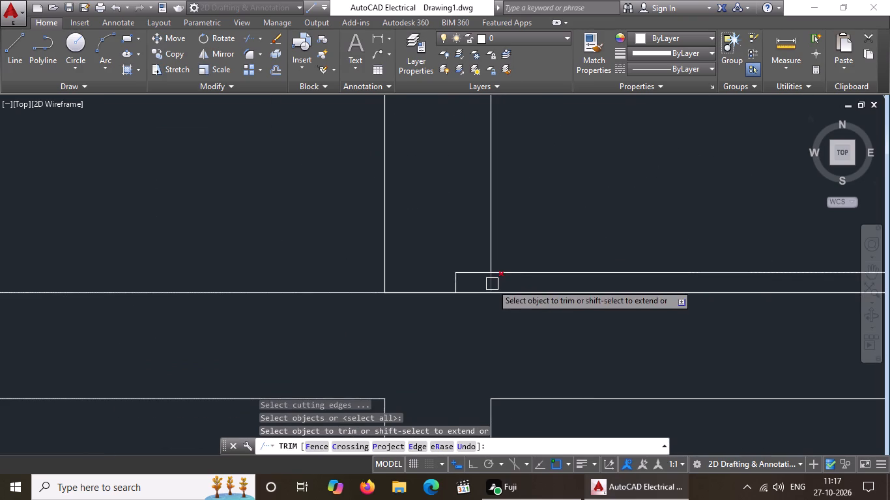
pyautogui.click(492, 283)
pyautogui.click(492, 254)
pyautogui.scroll(-3, 495, 248)
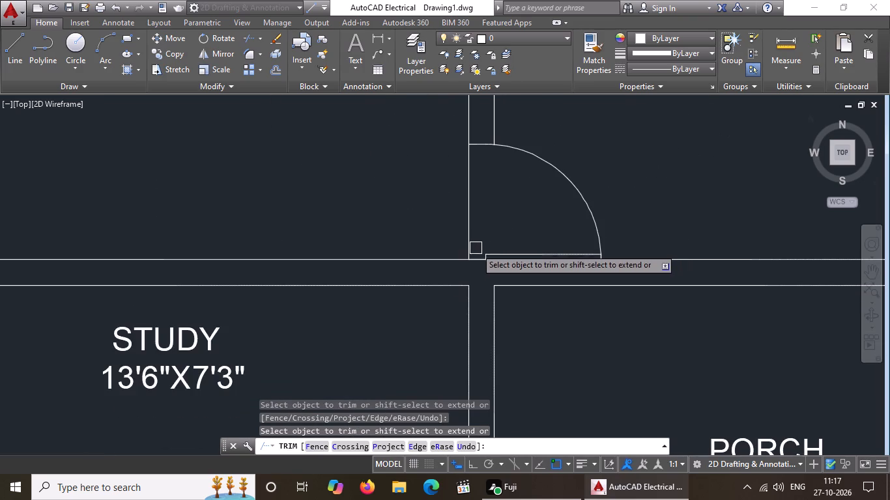
pyautogui.click(470, 247)
pyautogui.scroll(-4, 519, 206)
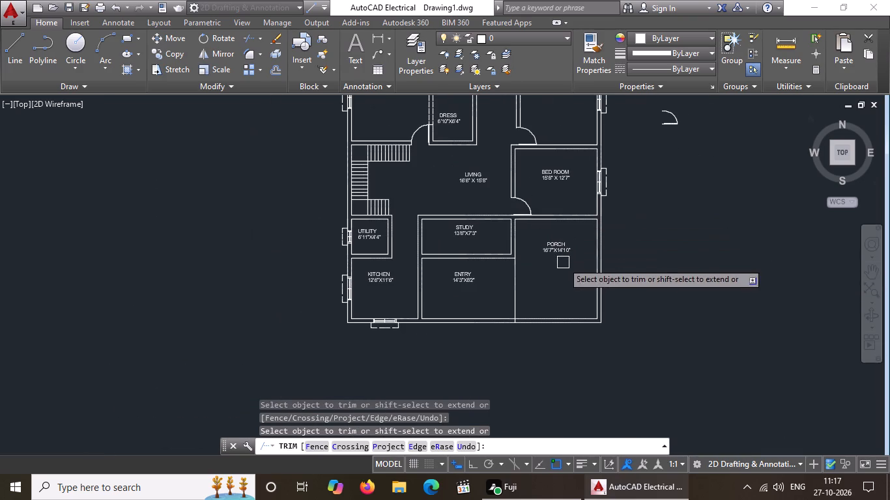
pyautogui.press('Escape')
# Extend the utility room's left inner wall line down across the wall to the kitchen side.
pyautogui.moveTo(526, 288); pyautogui.dragTo(526, 331, button='middle')
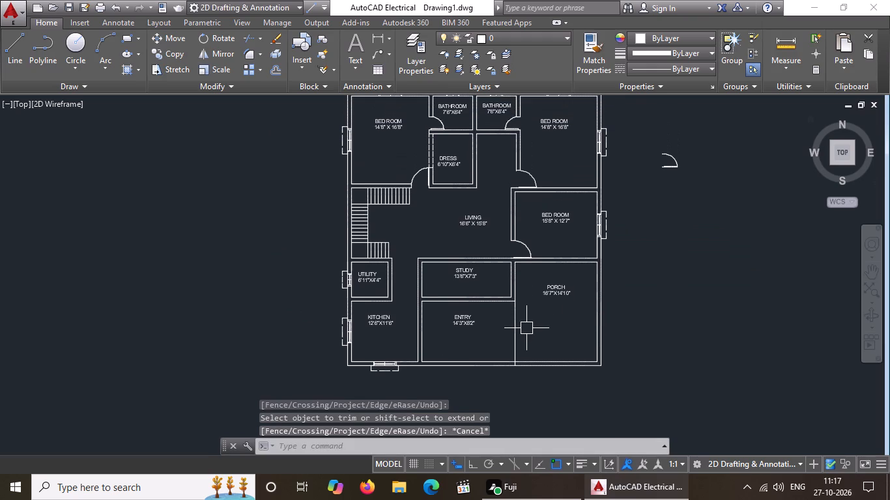
pyautogui.moveTo(398, 306); pyautogui.dragTo(393, 343, button='middle')
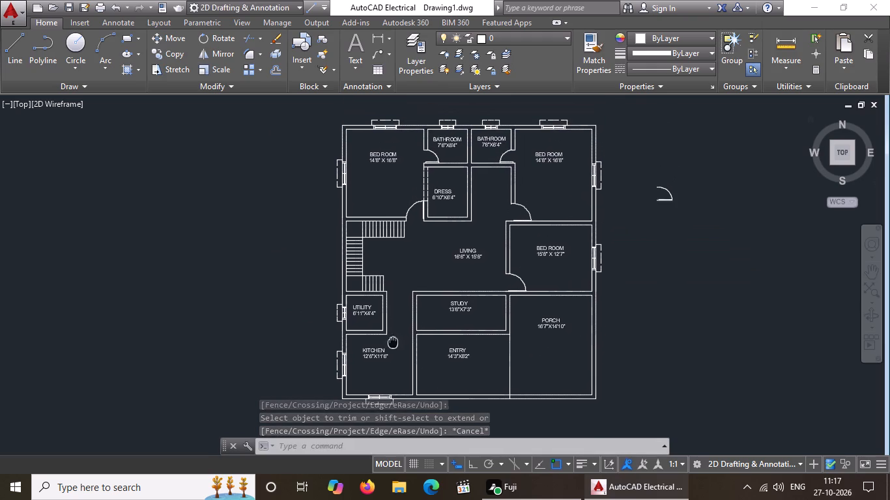
pyautogui.moveTo(393, 343); pyautogui.dragTo(393, 345, button='middle')
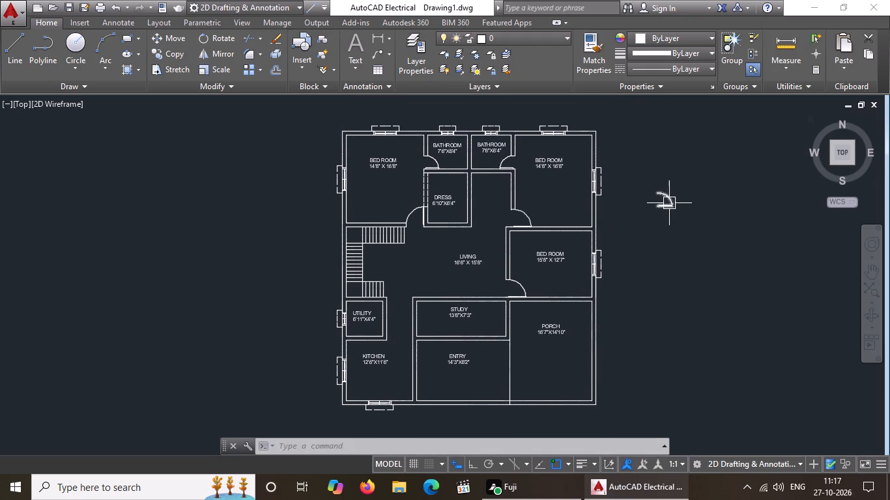
pyautogui.scroll(3, 358, 350)
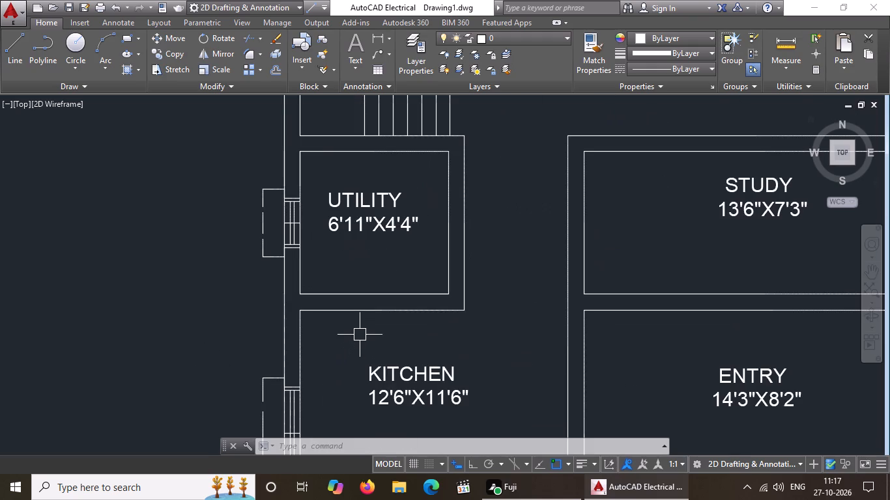
pyautogui.press('e')
pyautogui.press('x')
pyautogui.press('space')
pyautogui.press('space')
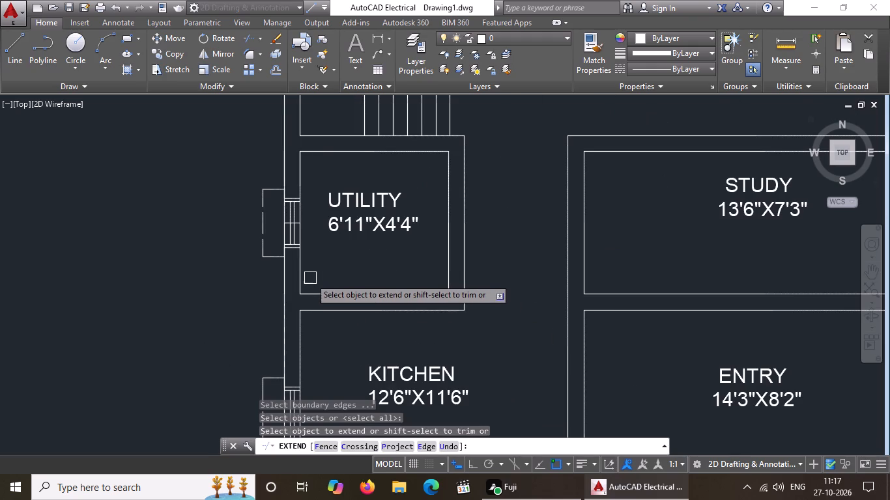
pyautogui.click(302, 280)
pyautogui.scroll(-3, 446, 275)
pyautogui.press('Escape')
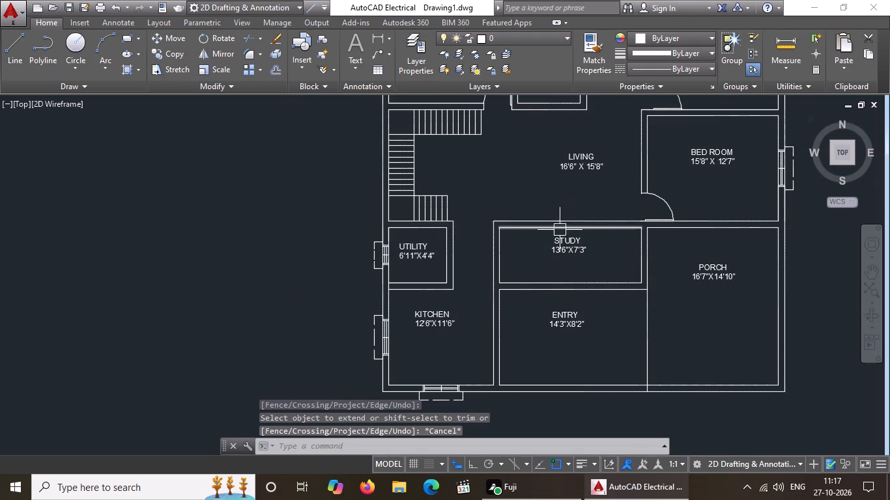
# Rotate the remaining door block beside the plan a quarter turn counterclockwise so its leaf stands vertical.
pyautogui.scroll(-3, 611, 218)
pyautogui.click(722, 165)
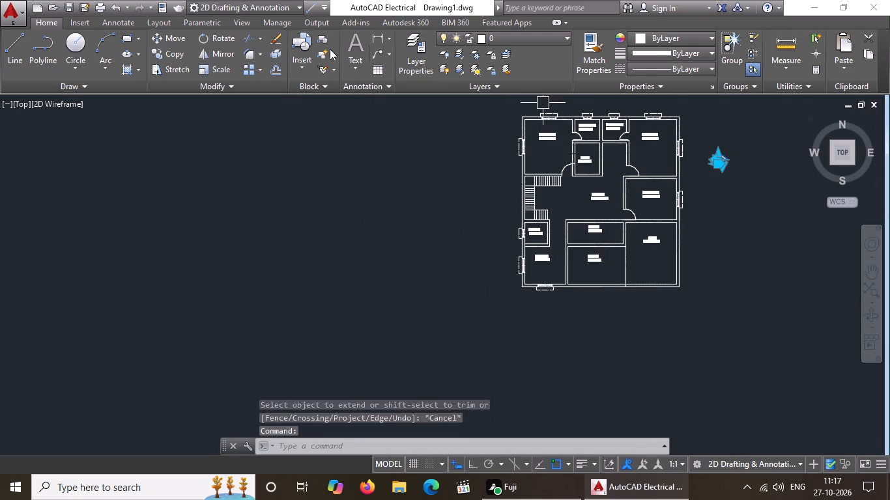
pyautogui.click(211, 34)
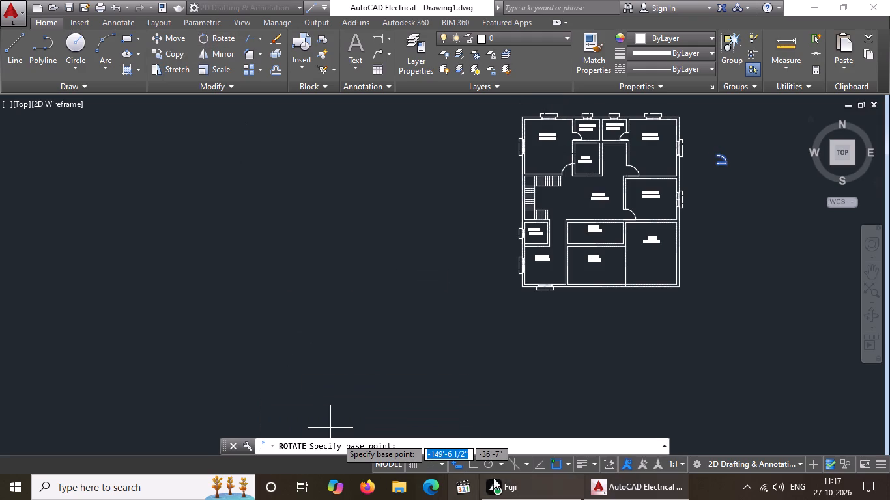
pyautogui.click(471, 465)
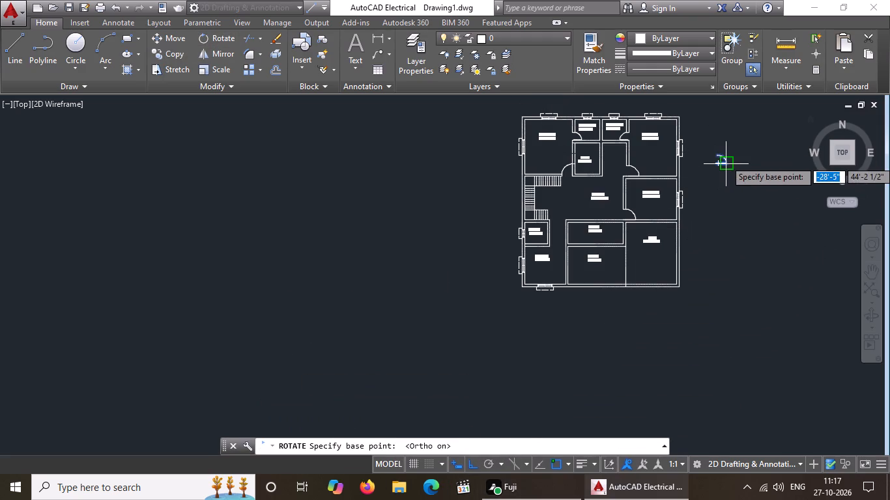
pyautogui.click(721, 157)
pyautogui.click(713, 113)
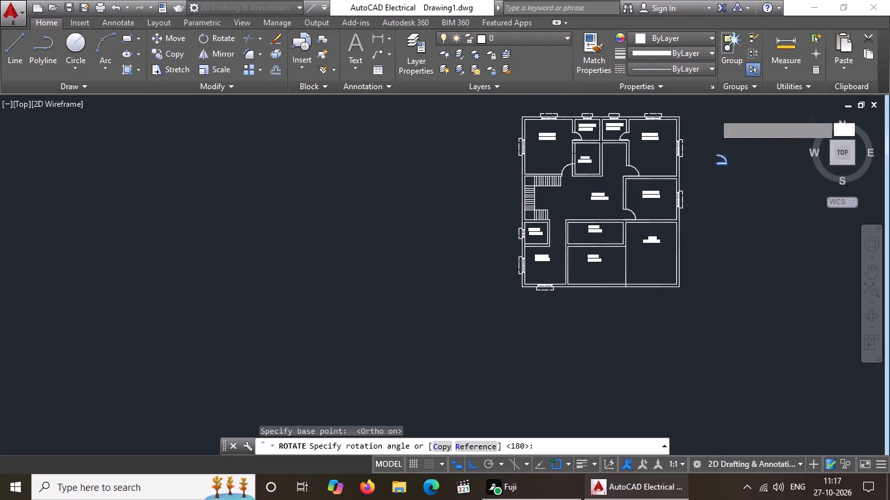
# Flip the rotated door block horizontally so its leaf is on the left and the swing opens right.
pyautogui.scroll(2, 737, 151)
pyautogui.click(702, 148)
pyautogui.scroll(3, 696, 152)
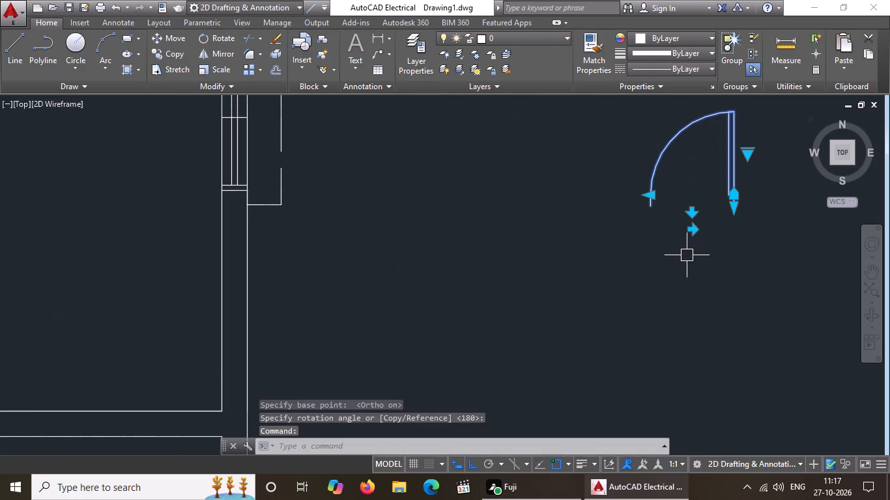
pyautogui.click(695, 231)
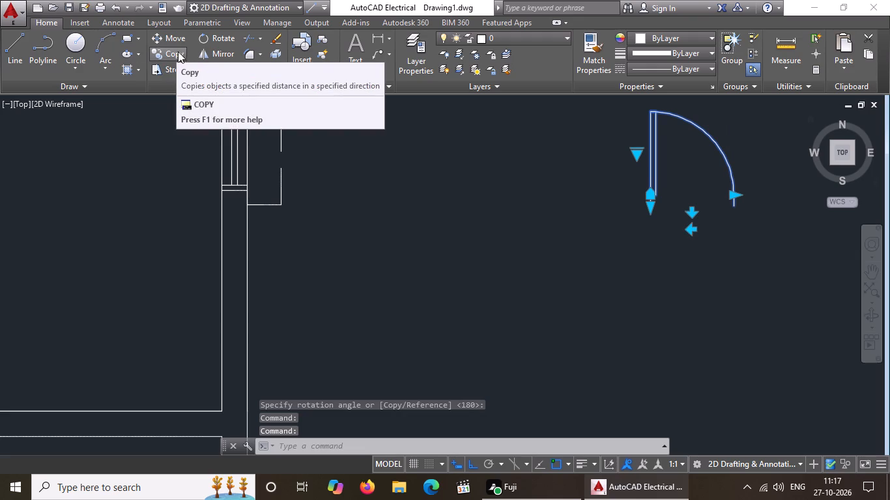
# Move the flipped door block into the wall between utility and kitchen, at the left corner on the kitchen side.
pyautogui.click(182, 37)
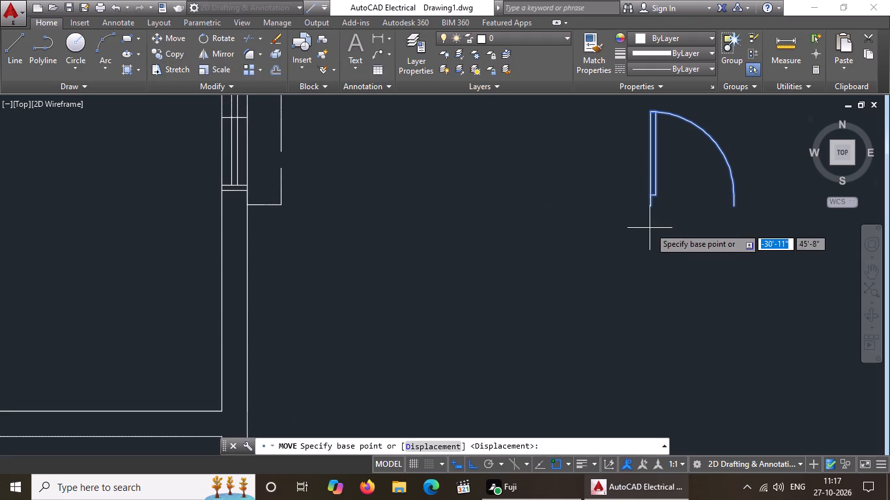
pyautogui.click(650, 205)
pyautogui.scroll(-4, 646, 214)
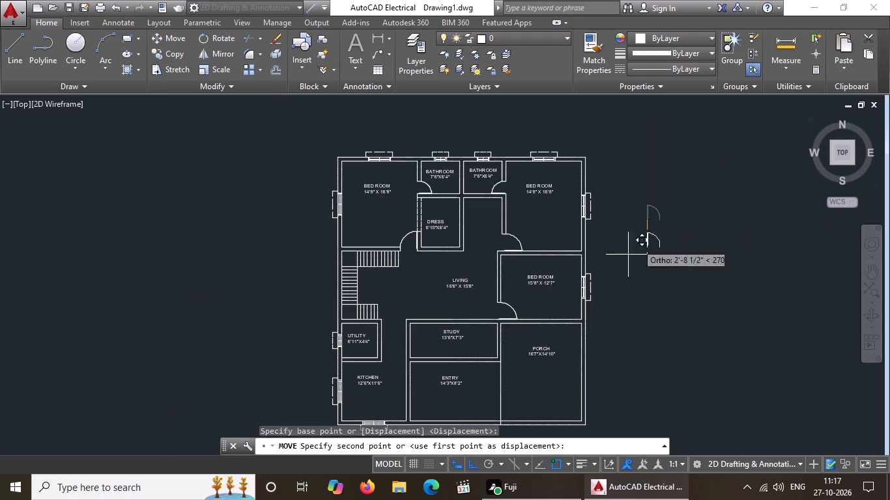
pyautogui.click(470, 462)
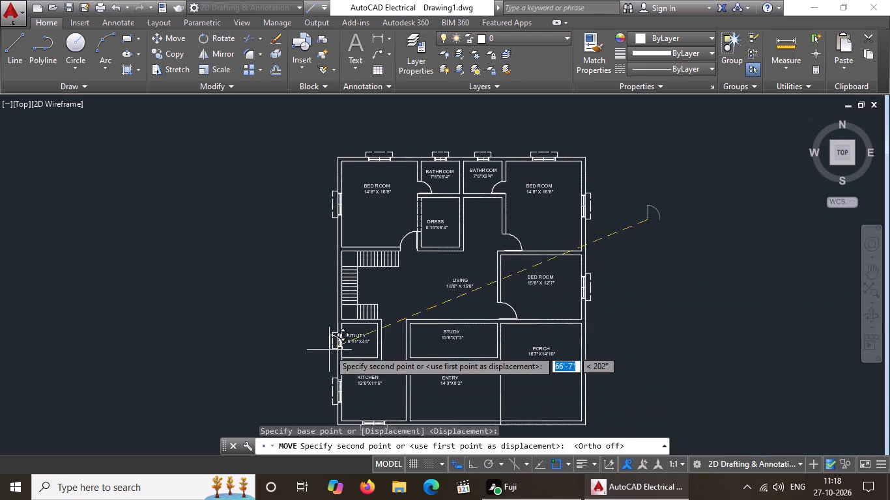
pyautogui.scroll(3, 351, 365)
pyautogui.click(306, 355)
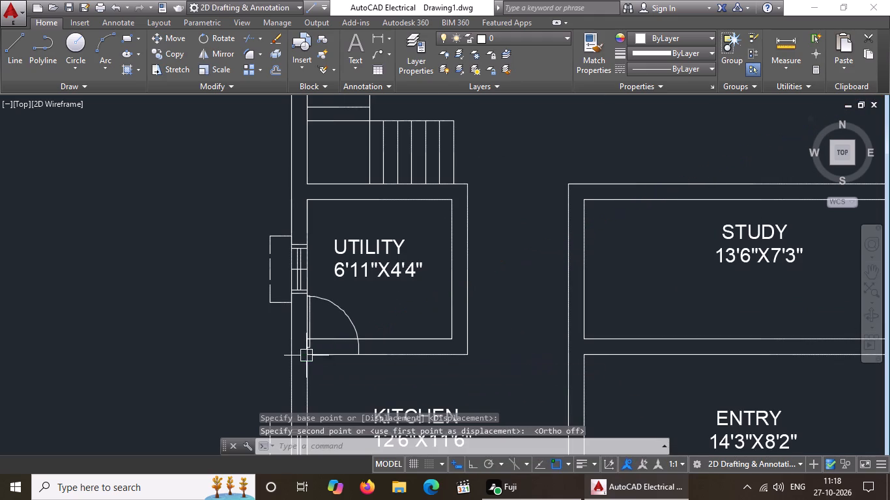
pyautogui.press('Escape')
# Trim the two wall lines between utility and kitchen where they cross the new door opening, from the leaf to the swing arc.
pyautogui.write('TR')
pyautogui.press('Escape')
pyautogui.write('TR')
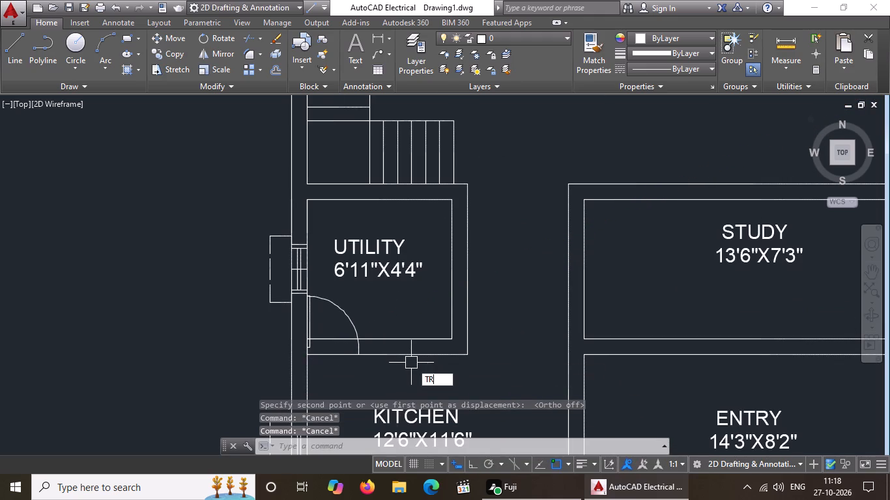
pyautogui.press('Return')
pyautogui.press('Return')
pyautogui.scroll(3, 308, 332)
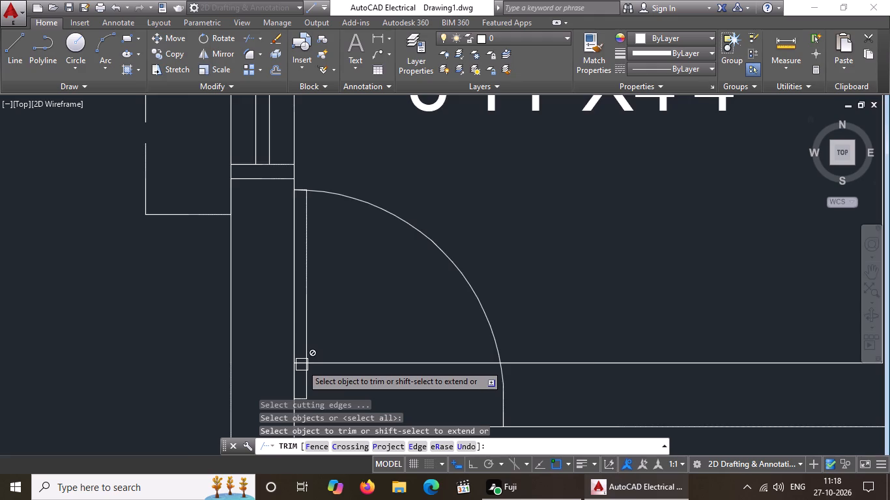
pyautogui.scroll(3, 302, 365)
pyautogui.click(294, 358)
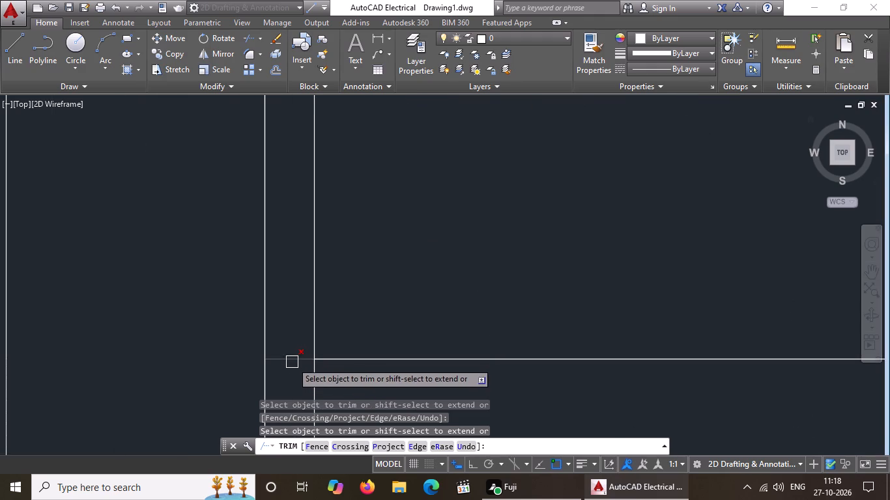
pyautogui.click(292, 362)
pyautogui.scroll(-5, 375, 350)
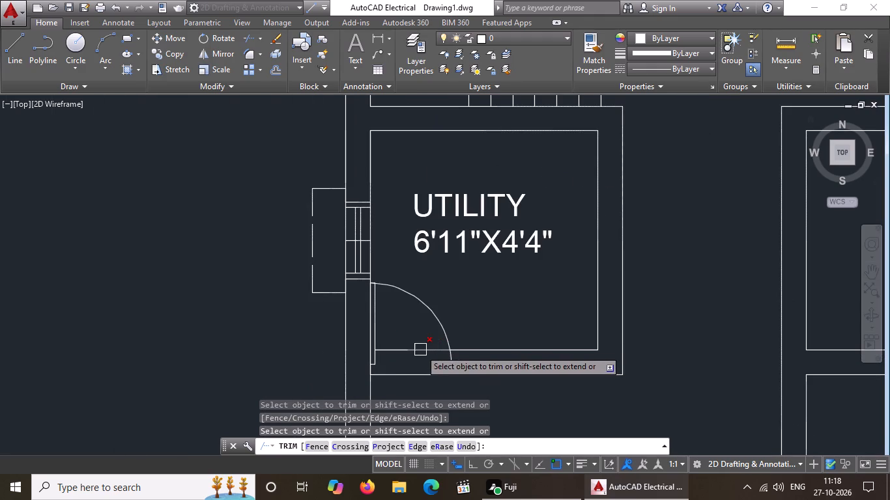
pyautogui.click(422, 349)
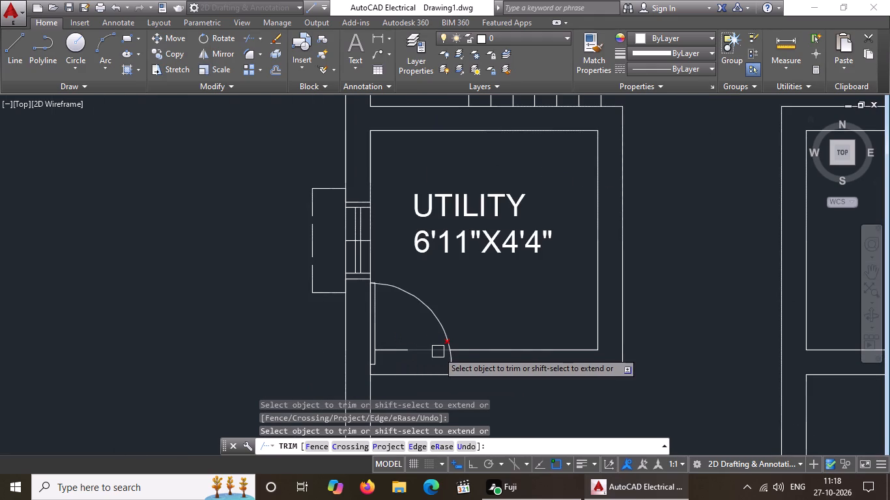
pyautogui.click(438, 352)
pyautogui.click(433, 378)
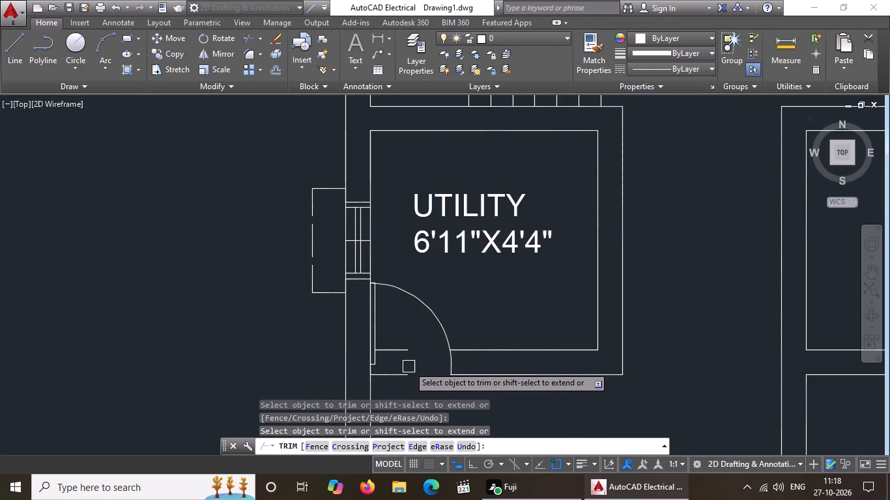
pyautogui.press('Escape')
# Delete the two short leftover wall line pieces inside the utility door opening.
pyautogui.click(406, 349)
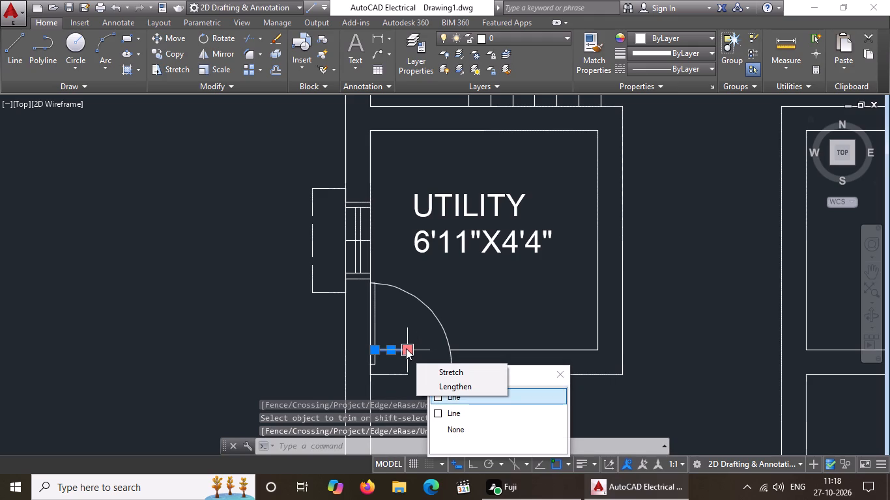
pyautogui.press('Delete')
pyautogui.press('Delete')
pyautogui.click(397, 376)
pyautogui.press('Delete')
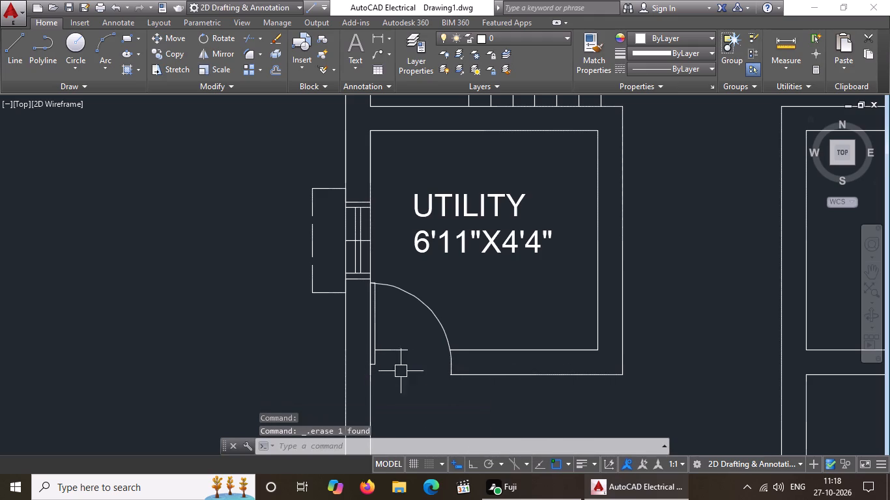
pyautogui.click(409, 350)
pyautogui.press('Delete')
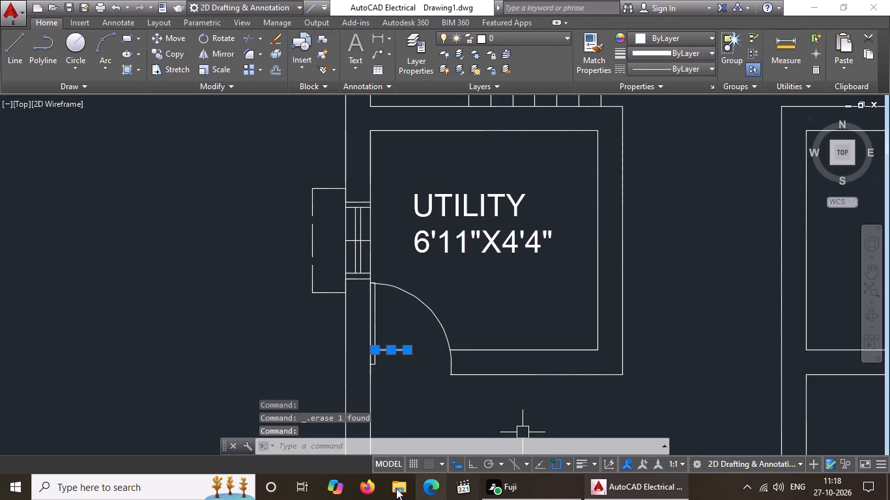
pyautogui.press('Delete')
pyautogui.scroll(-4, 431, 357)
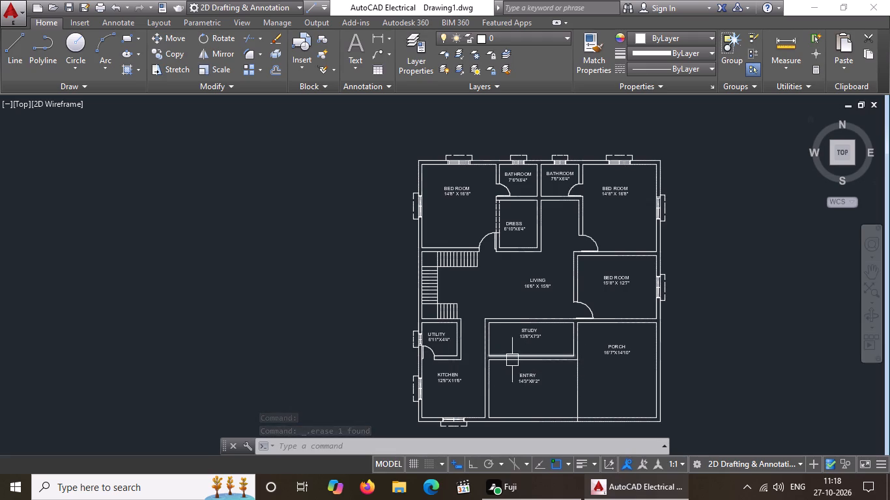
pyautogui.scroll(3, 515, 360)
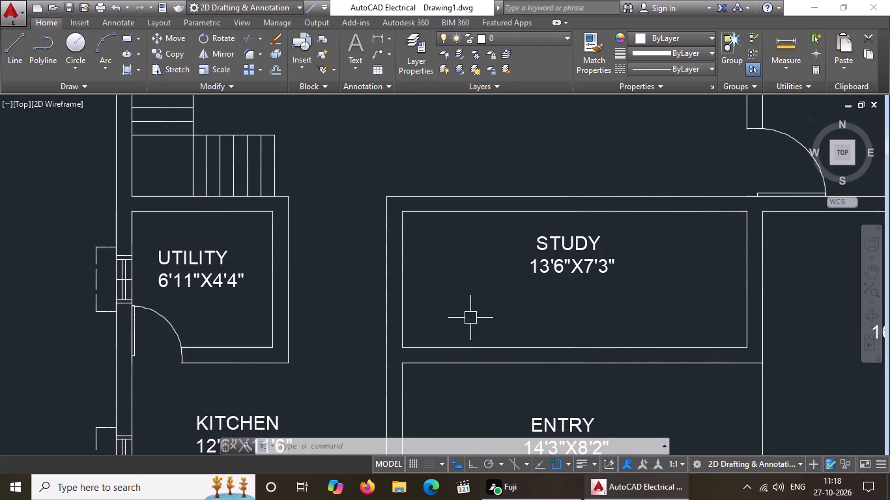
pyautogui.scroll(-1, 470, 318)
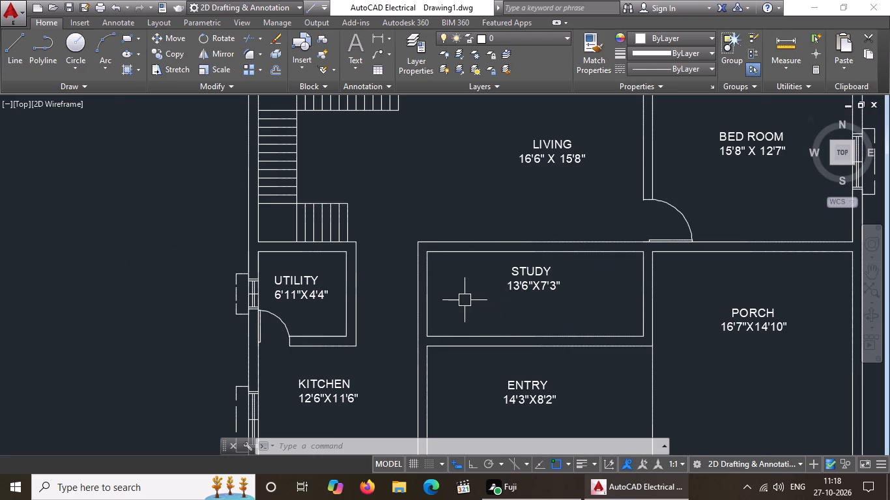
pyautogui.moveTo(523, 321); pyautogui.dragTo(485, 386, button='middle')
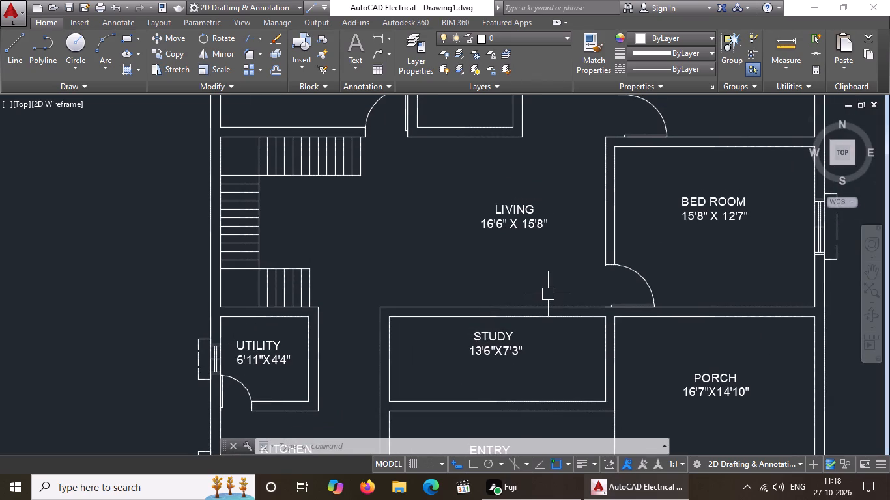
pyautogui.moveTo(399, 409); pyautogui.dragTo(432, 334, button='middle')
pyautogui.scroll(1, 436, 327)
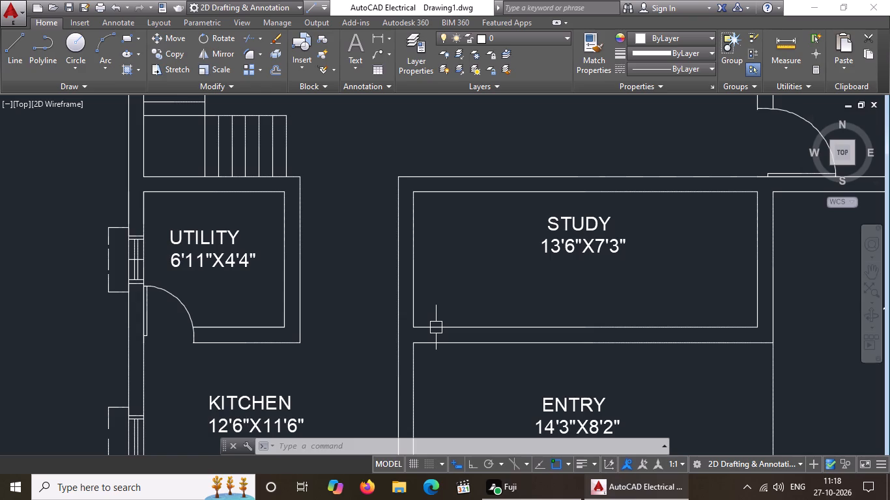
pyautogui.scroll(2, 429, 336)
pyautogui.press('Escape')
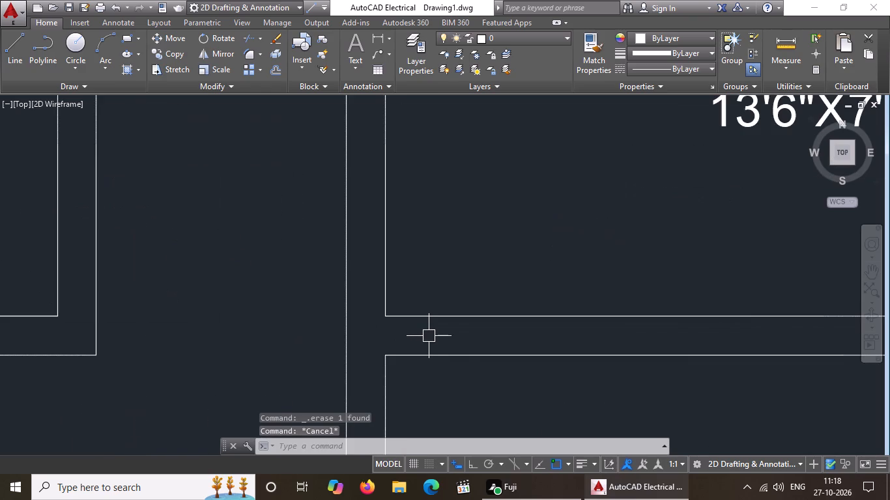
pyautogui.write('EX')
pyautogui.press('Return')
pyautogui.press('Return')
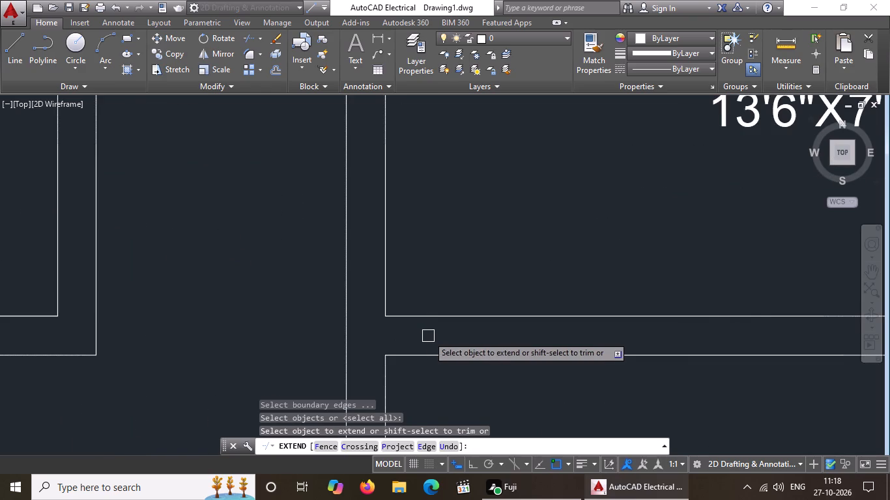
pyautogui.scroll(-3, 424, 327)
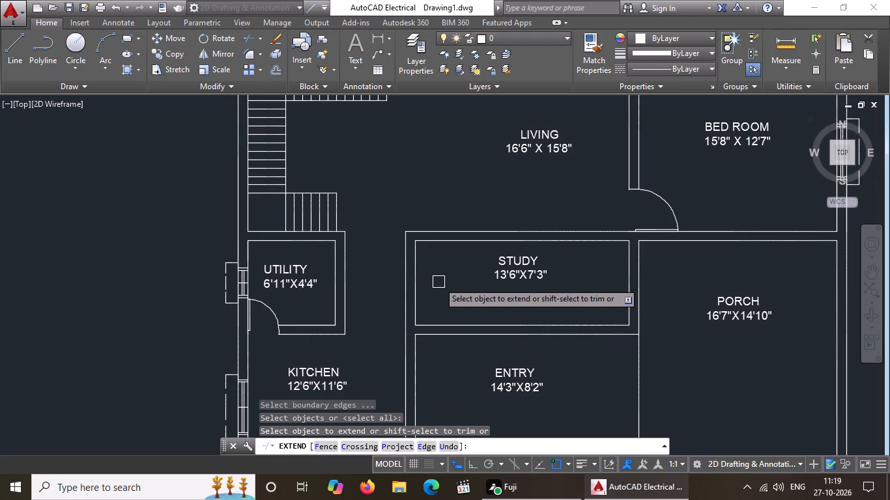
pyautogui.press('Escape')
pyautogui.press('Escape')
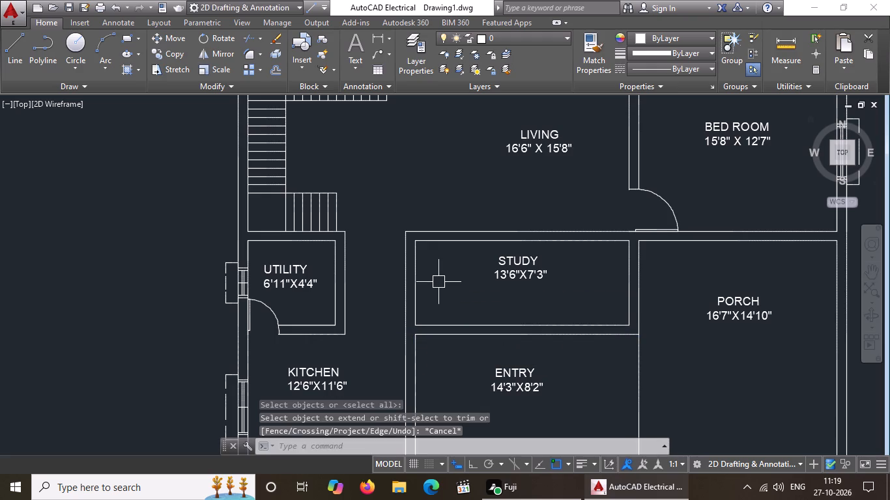
# Draw a vertical line across the wall between study and entry, from the entry's upper-left corner to the study's lower-left corner.
pyautogui.scroll(-2, 439, 281)
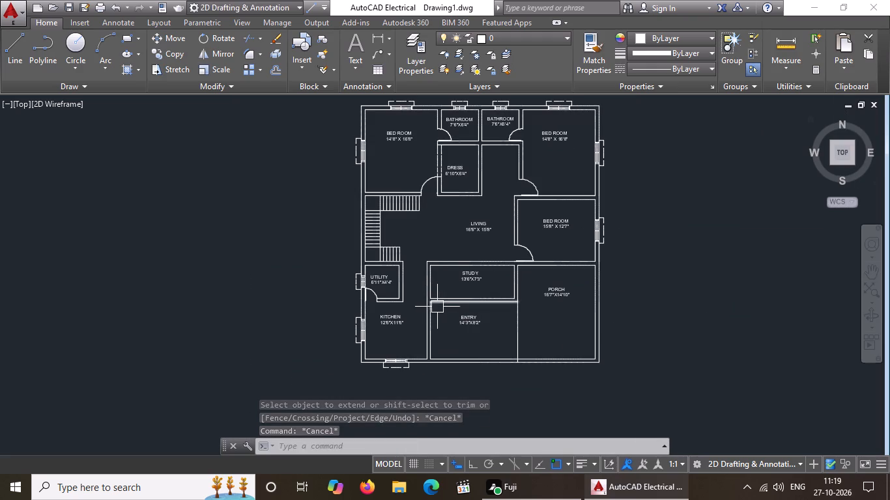
pyautogui.scroll(2, 438, 305)
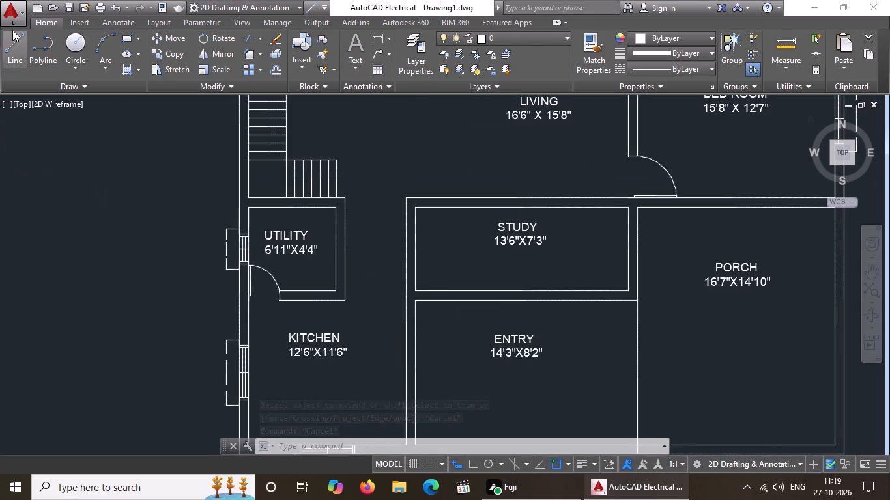
pyautogui.moveTo(12, 37); pyautogui.dragTo(76, 149)
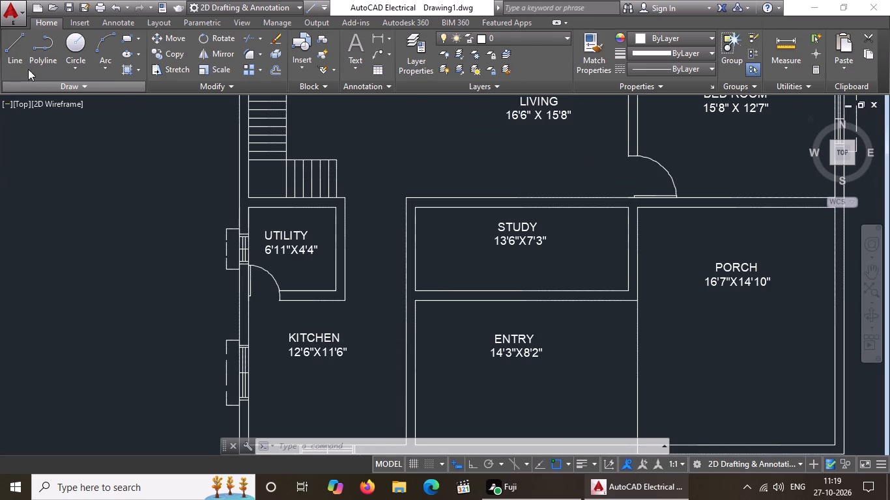
pyautogui.moveTo(15, 50); pyautogui.dragTo(20, 58)
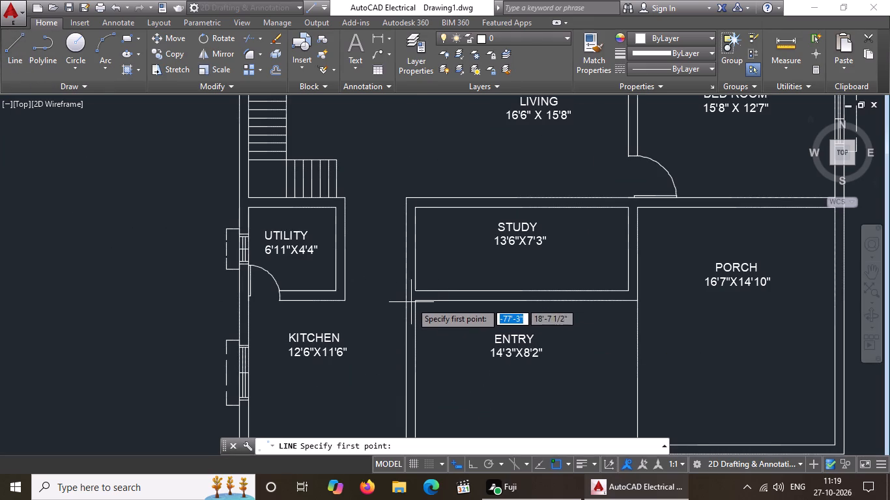
pyautogui.click(418, 300)
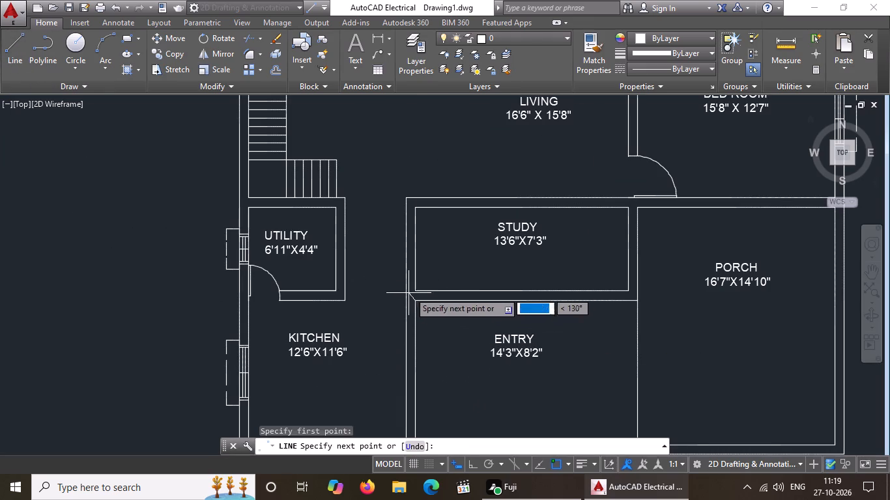
pyautogui.click(467, 467)
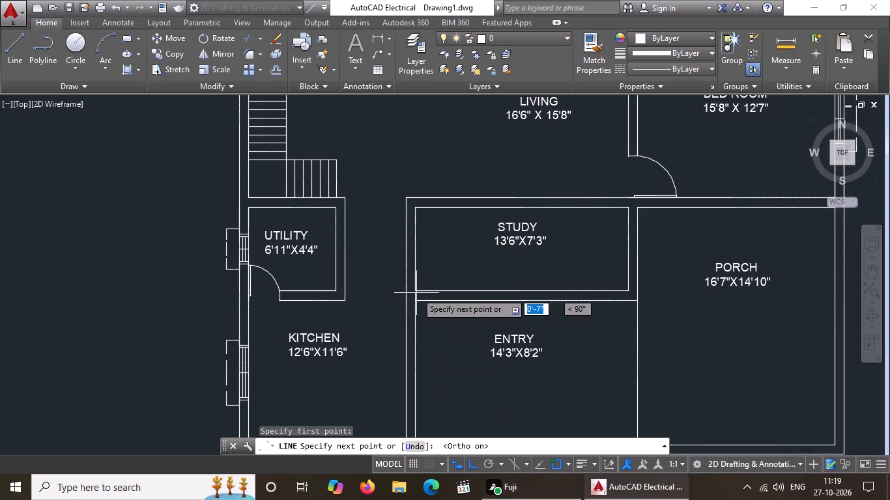
pyautogui.click(415, 286)
pyautogui.press('Escape')
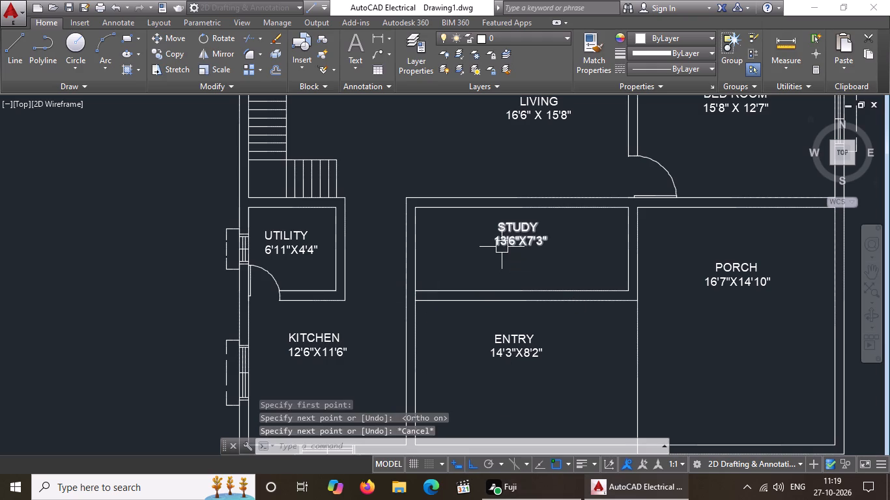
# Copy the door block beside the dress room straight down to the study's left wall.
pyautogui.scroll(-3, 508, 251)
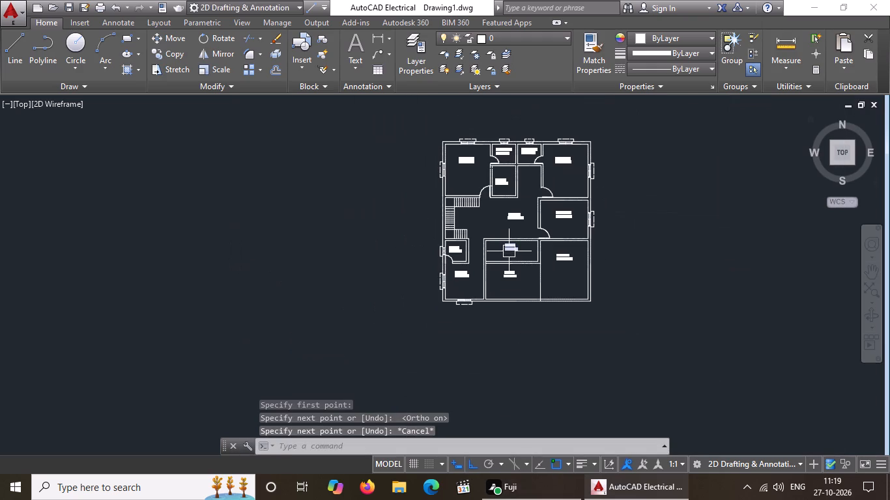
pyautogui.scroll(1, 494, 193)
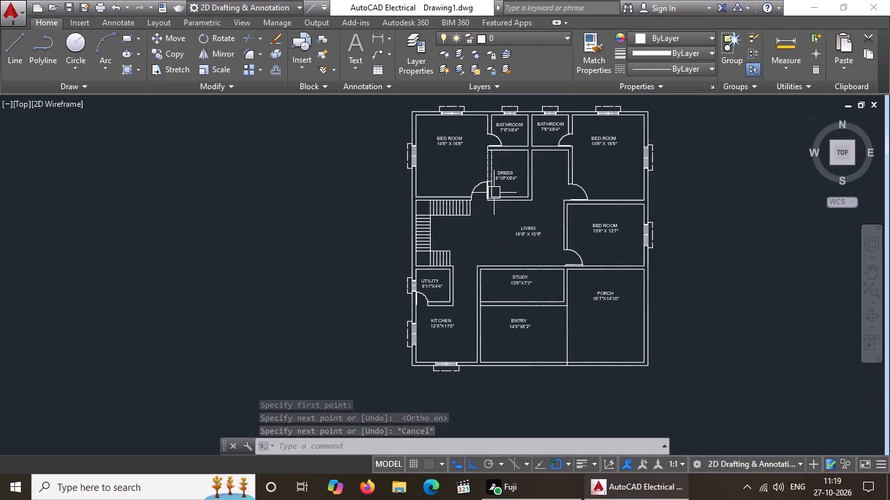
pyautogui.scroll(2, 472, 193)
pyautogui.click(474, 186)
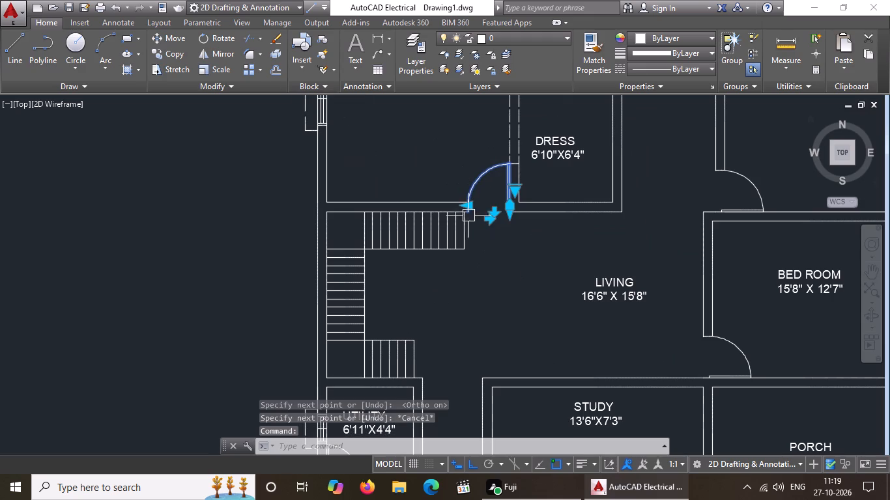
pyautogui.moveTo(171, 49); pyautogui.dragTo(187, 55)
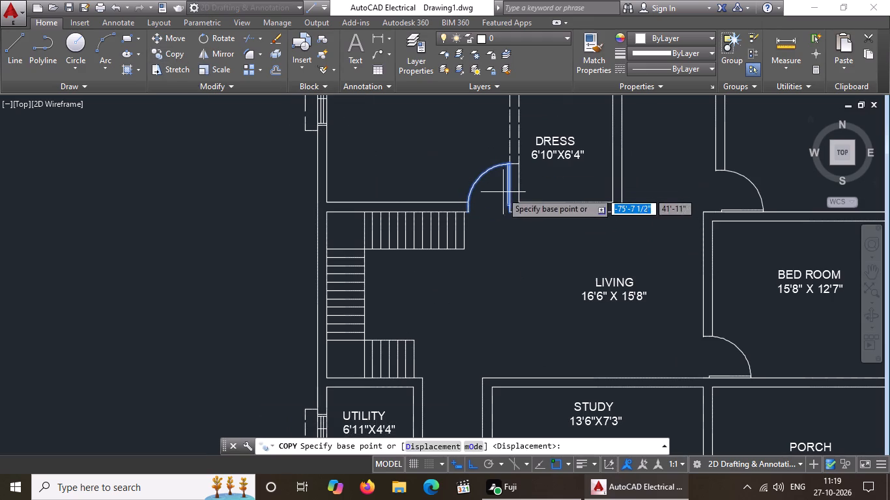
pyautogui.click(495, 192)
pyautogui.scroll(-5, 550, 340)
pyautogui.scroll(3, 566, 377)
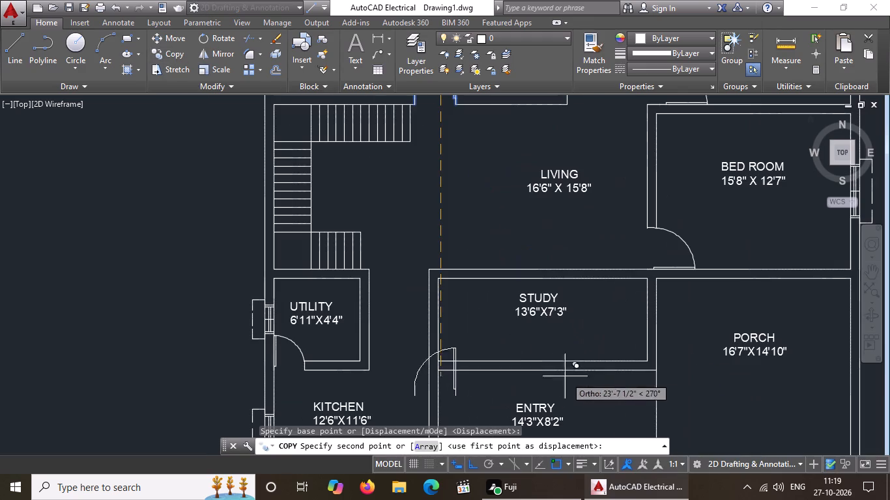
pyautogui.click(488, 333)
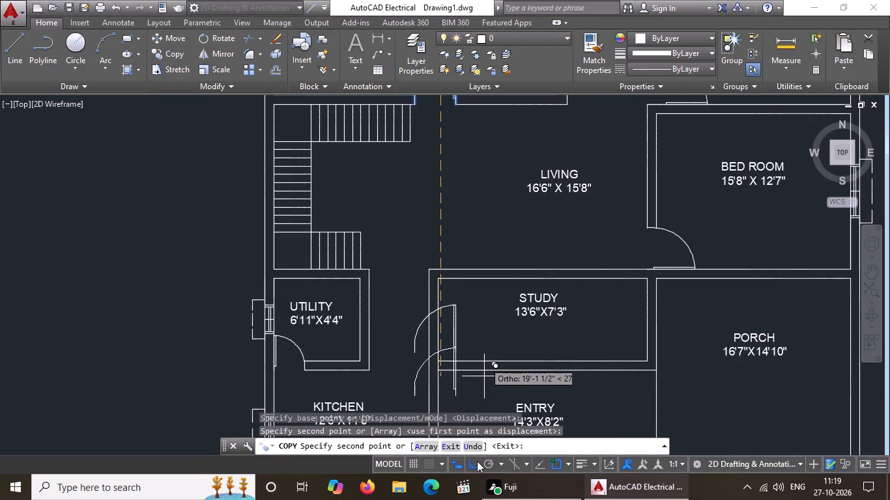
pyautogui.press('Escape')
# Turn ortho mode off and flip the copied door block horizontally so its leaf is on the left and the swing opens right.
pyautogui.click(474, 460)
pyautogui.click(458, 329)
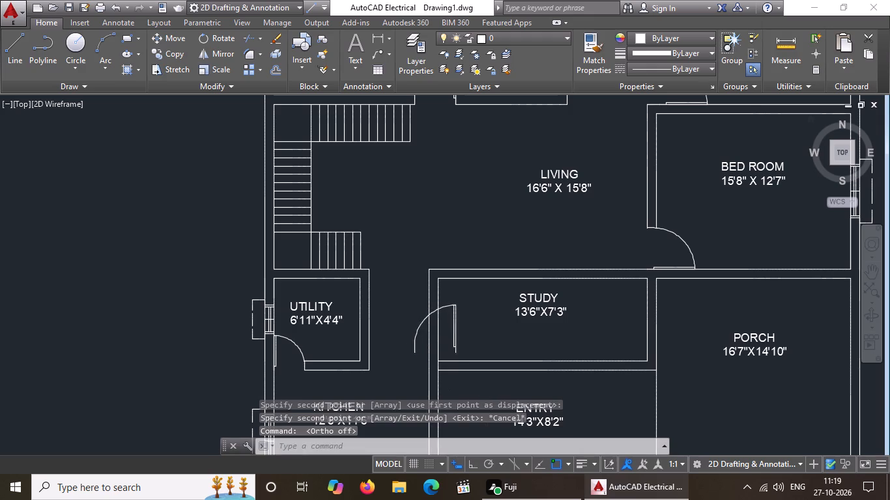
pyautogui.scroll(3, 438, 347)
pyautogui.scroll(-3, 472, 249)
pyautogui.scroll(2, 470, 310)
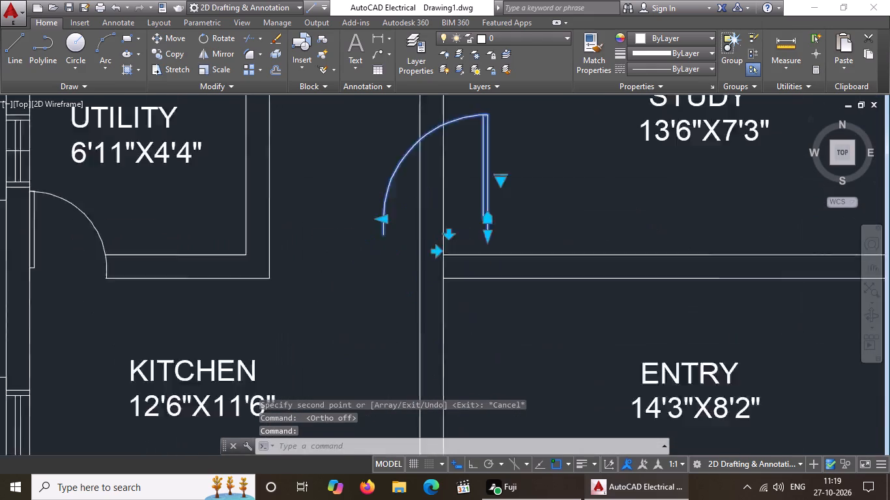
pyautogui.scroll(1, 470, 310)
pyautogui.click(411, 216)
# Move the flipped door block by its lower-left corner to the entry's upper-left corner, in the study–entry wall.
pyautogui.scroll(-3, 459, 214)
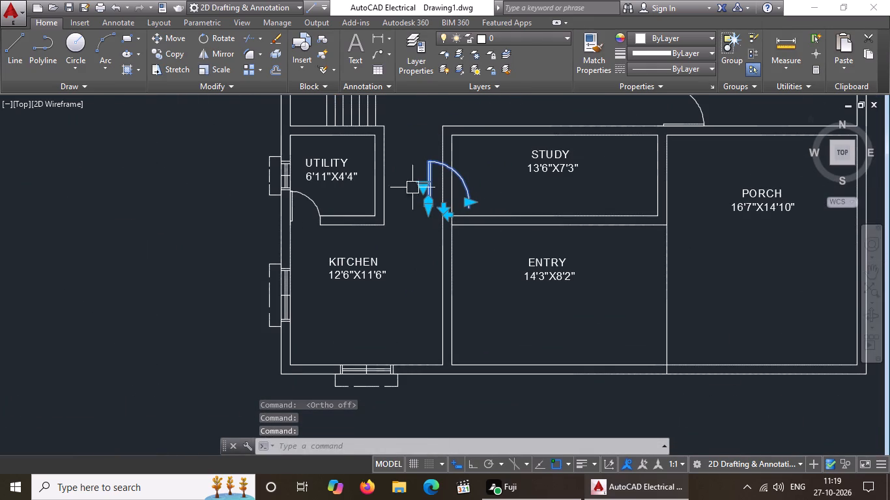
pyautogui.click(158, 36)
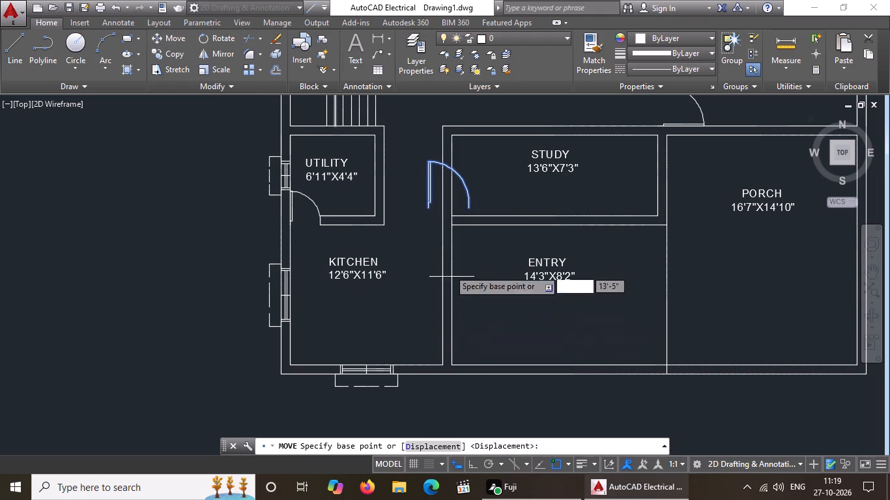
pyautogui.click(427, 209)
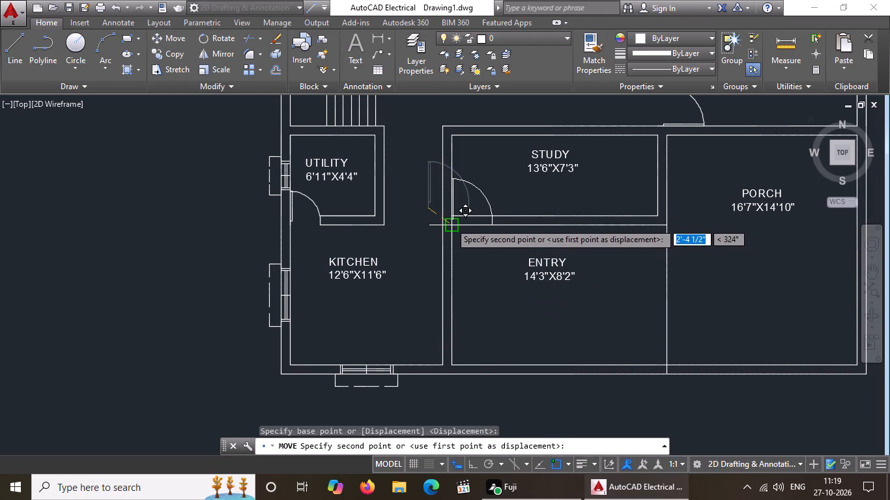
pyautogui.click(450, 223)
# Mirror the study door block about a vertical line through its arc's lower end, keeping the original to form a double door.
pyautogui.scroll(-3, 455, 221)
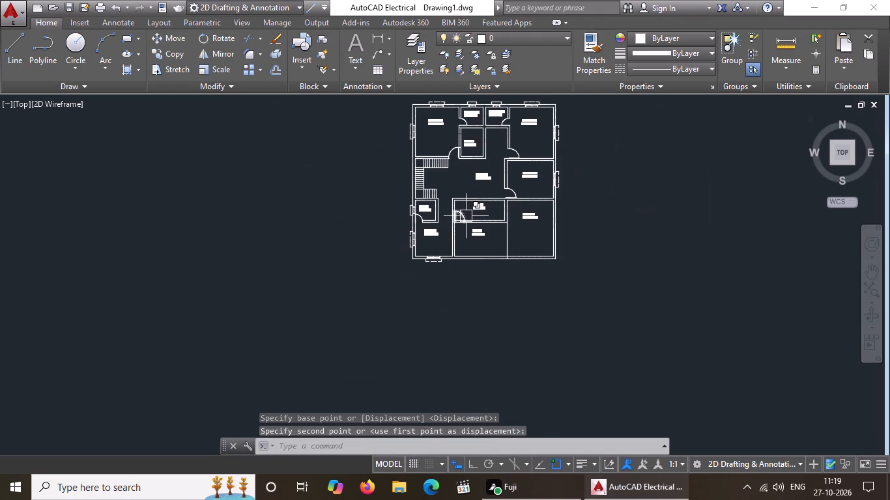
pyautogui.moveTo(465, 217); pyautogui.dragTo(459, 246, button='middle')
pyautogui.scroll(3, 459, 247)
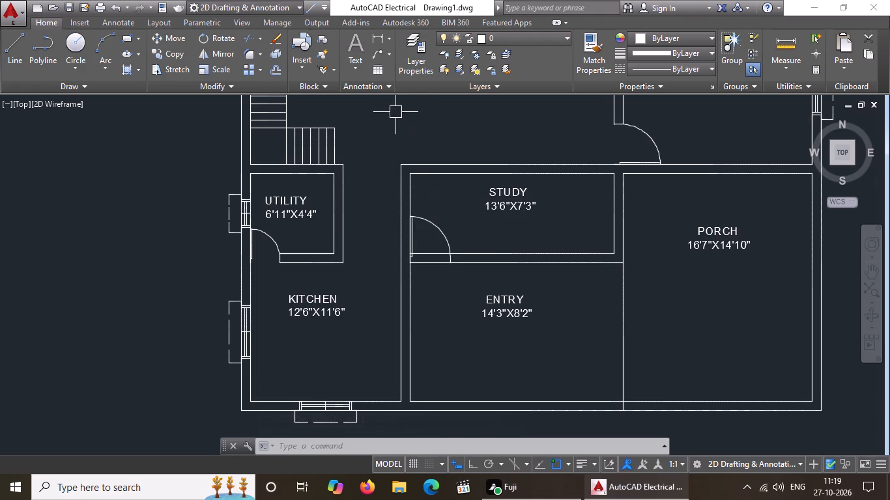
pyautogui.click(428, 224)
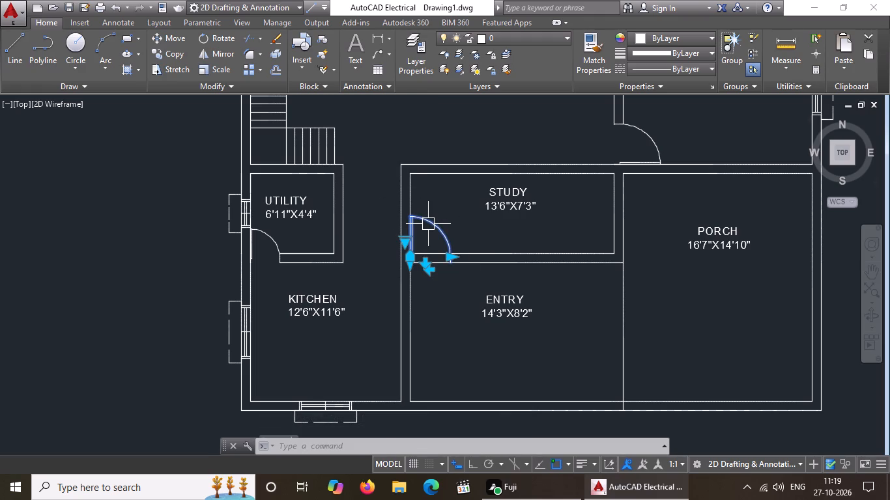
pyautogui.scroll(-2, 434, 223)
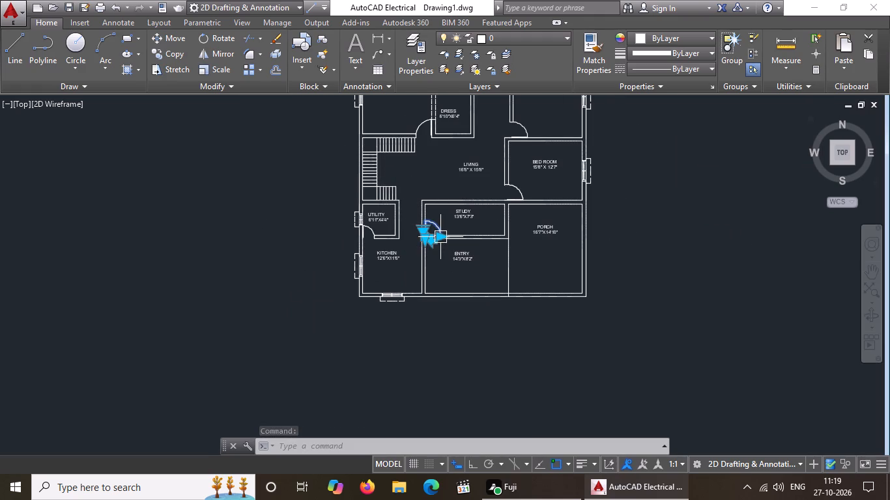
pyautogui.scroll(1, 438, 236)
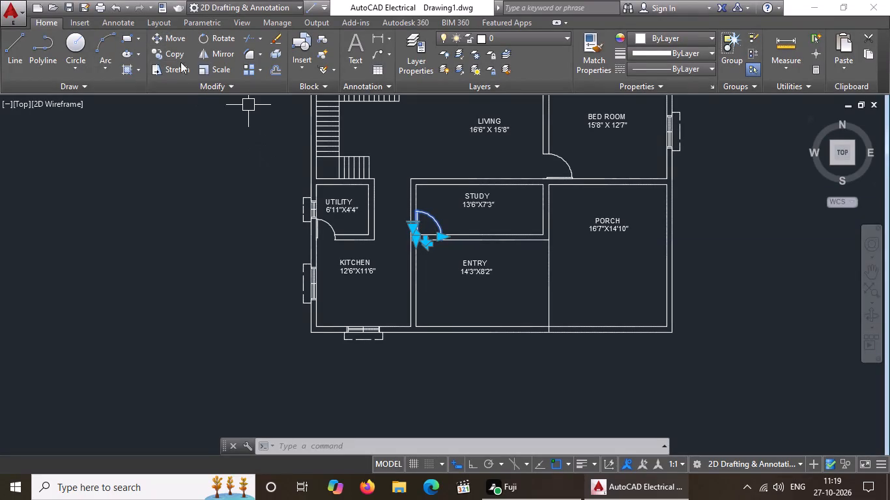
pyautogui.click(220, 50)
pyautogui.moveTo(437, 238); pyautogui.dragTo(437, 216)
pyautogui.moveTo(476, 464); pyautogui.dragTo(477, 457)
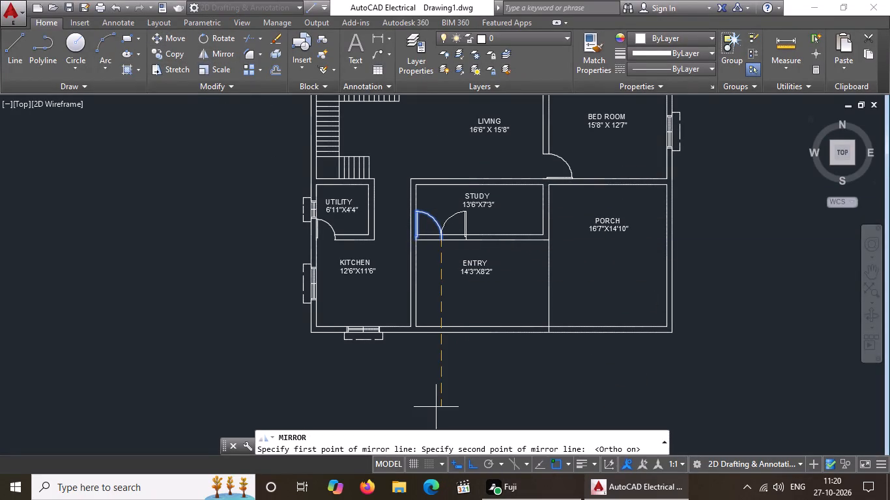
pyautogui.click(423, 138)
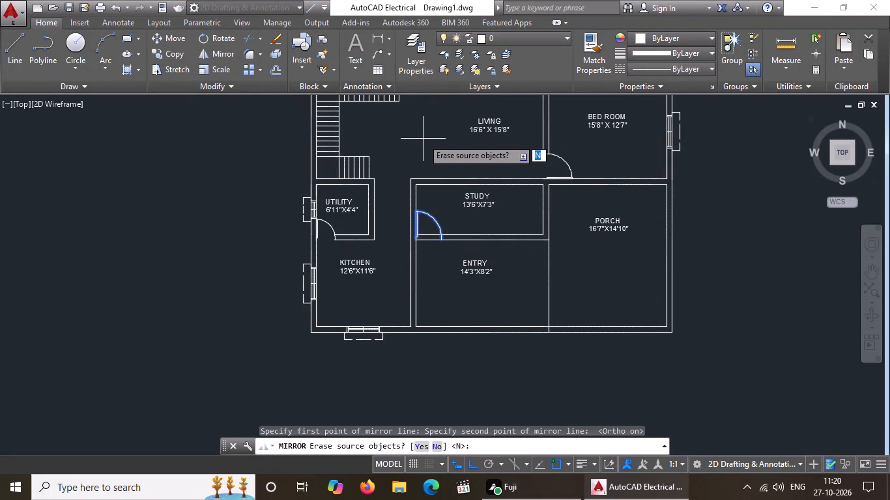
pyautogui.press('n')
pyautogui.press('Return')
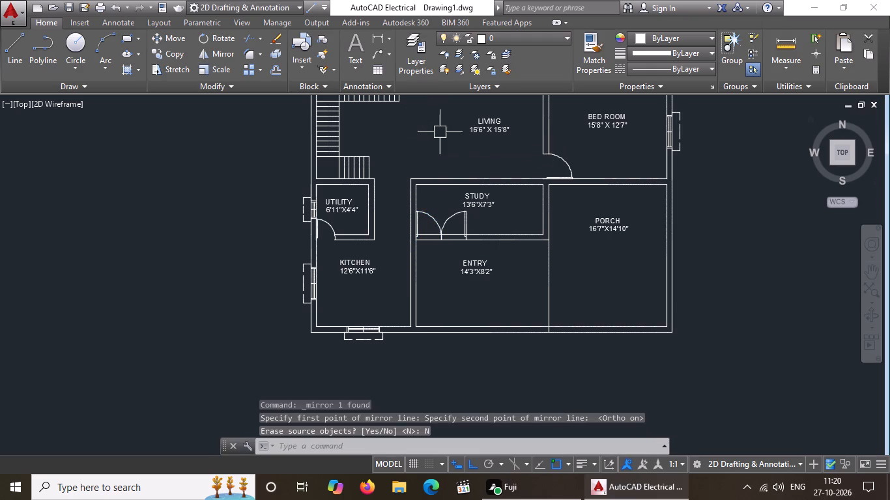
# Trim the study-side wall line out of the double door opening, including the short pieces within both door leaves.
pyautogui.scroll(-2, 456, 228)
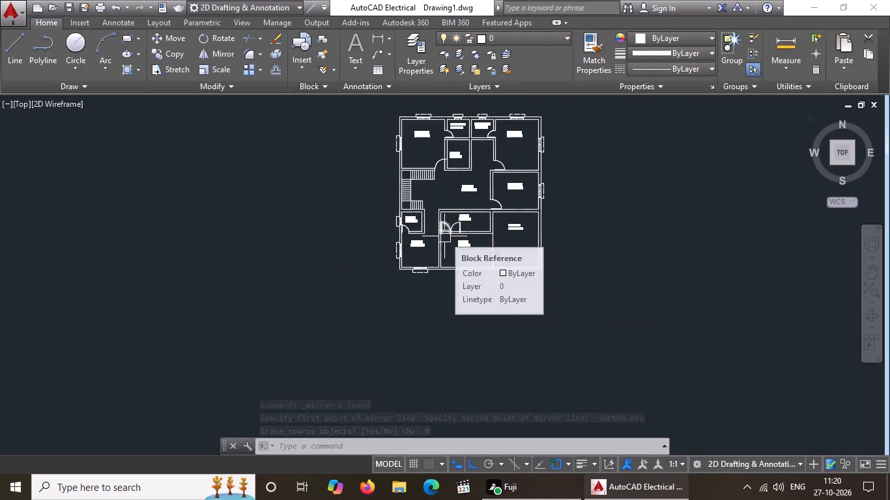
pyautogui.write('TR')
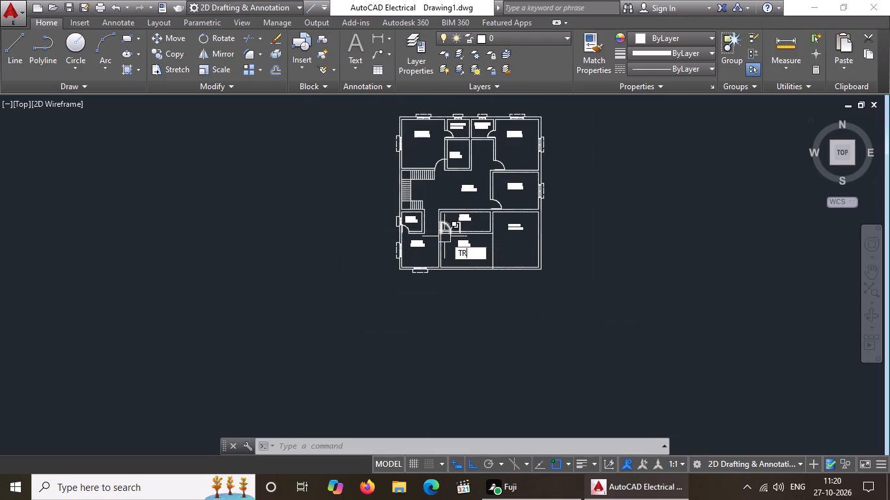
pyautogui.press('Return')
pyautogui.press('Return')
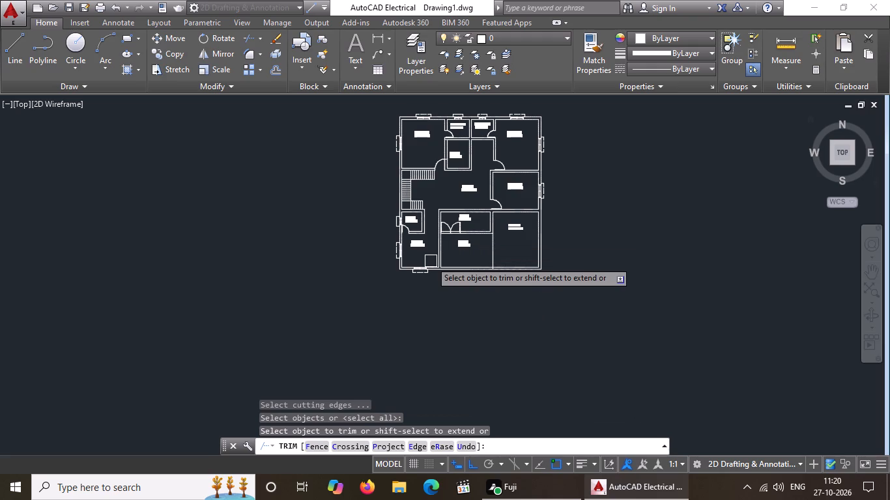
pyautogui.scroll(6, 465, 240)
pyautogui.scroll(-2, 315, 161)
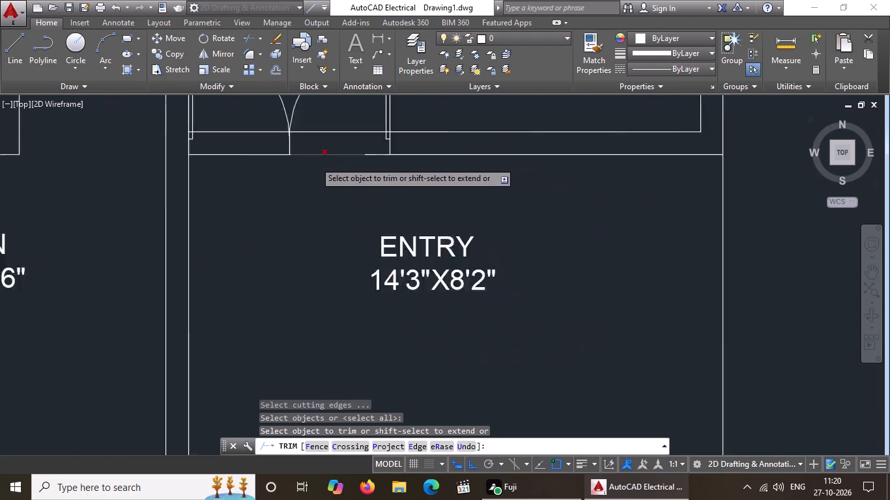
pyautogui.scroll(-1, 316, 164)
pyautogui.scroll(4, 254, 156)
pyautogui.scroll(2, 320, 123)
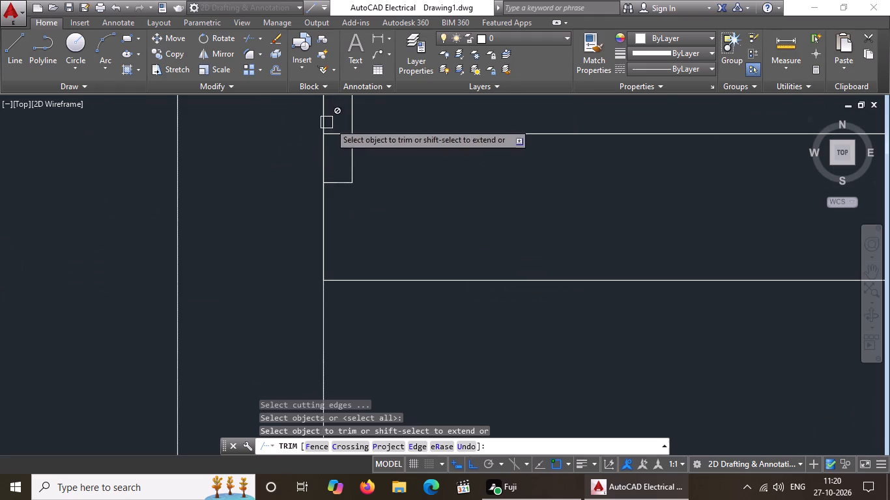
pyautogui.moveTo(335, 132); pyautogui.dragTo(356, 134)
pyautogui.scroll(-4, 418, 135)
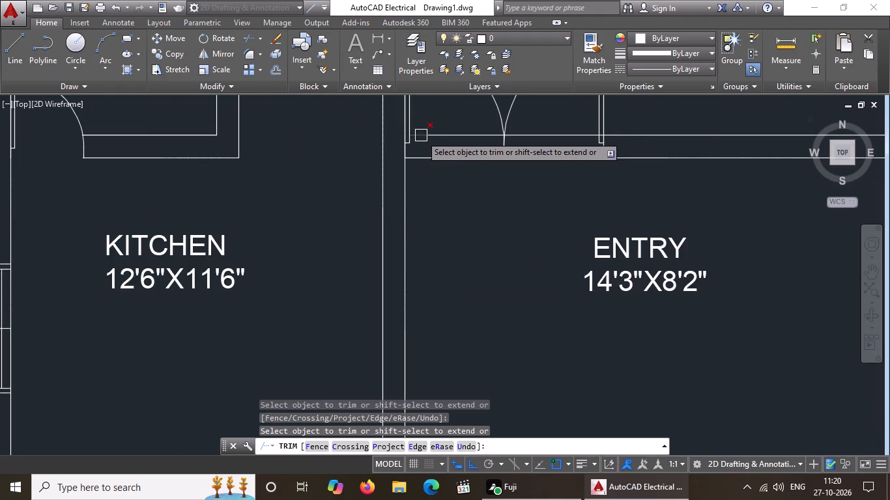
pyautogui.click(425, 136)
pyautogui.click(438, 131)
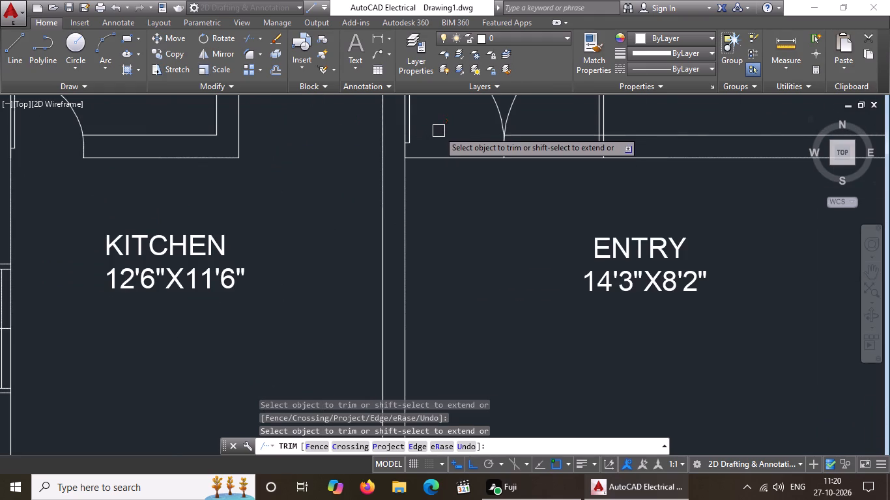
pyautogui.click(513, 134)
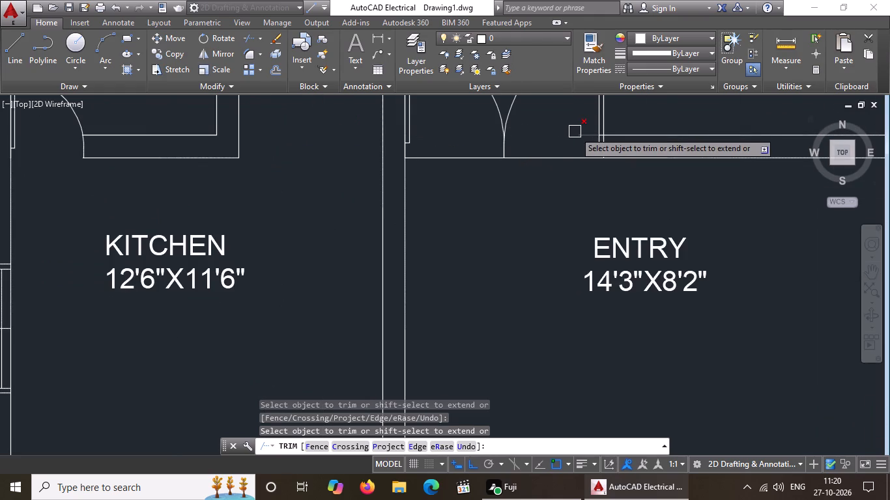
pyautogui.click(575, 132)
pyautogui.scroll(6, 608, 132)
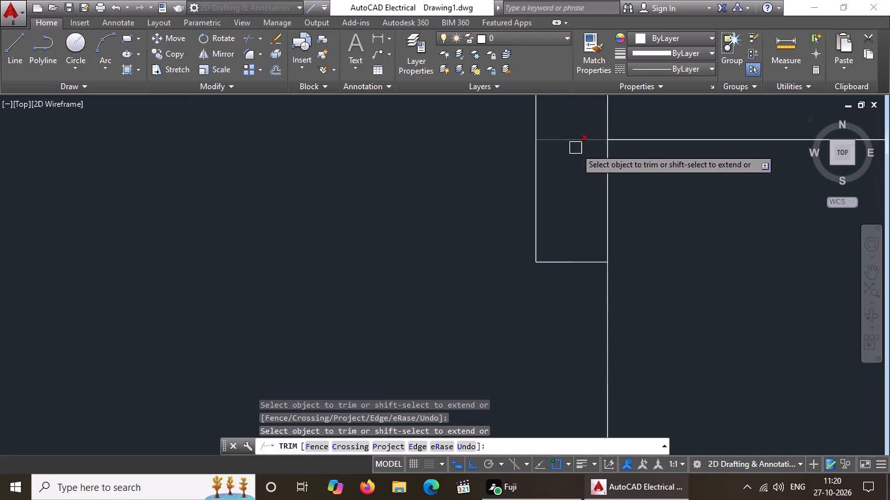
pyautogui.click(576, 141)
pyautogui.scroll(-5, 576, 141)
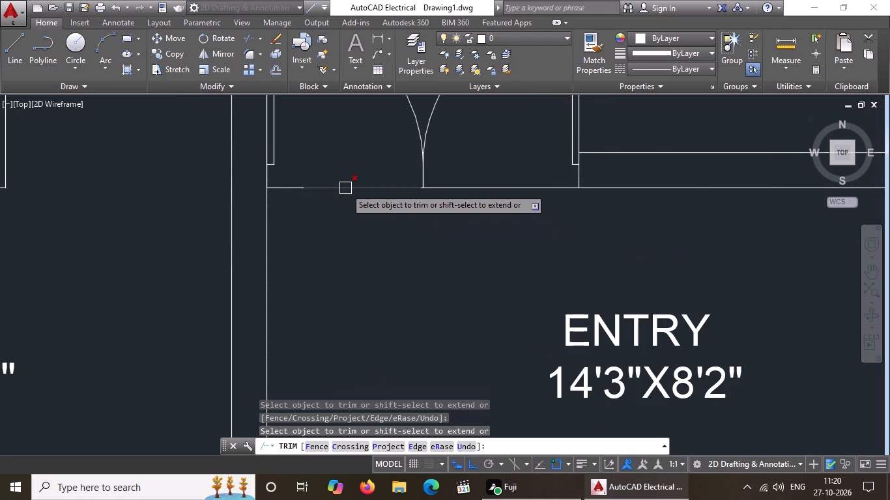
# Trim the entry-side wall line across both halves of the double door opening.
pyautogui.click(345, 188)
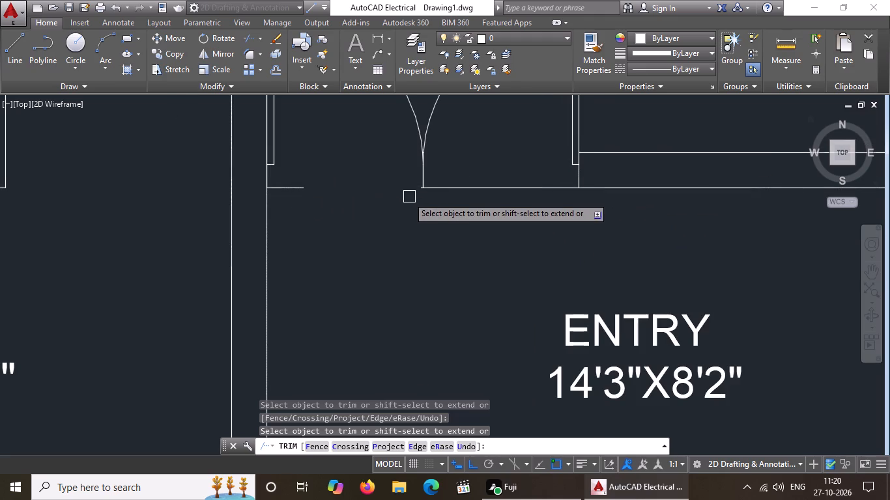
pyautogui.scroll(2, 407, 196)
pyautogui.click(436, 175)
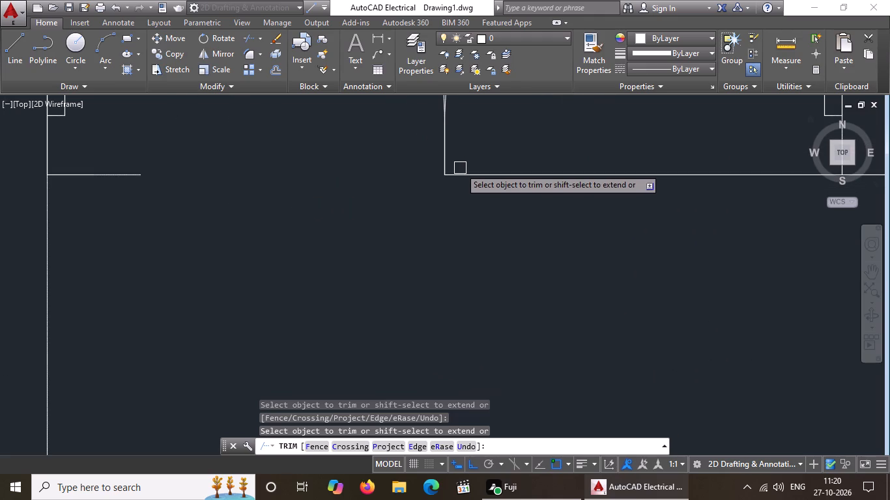
pyautogui.click(468, 174)
pyautogui.scroll(2, 454, 173)
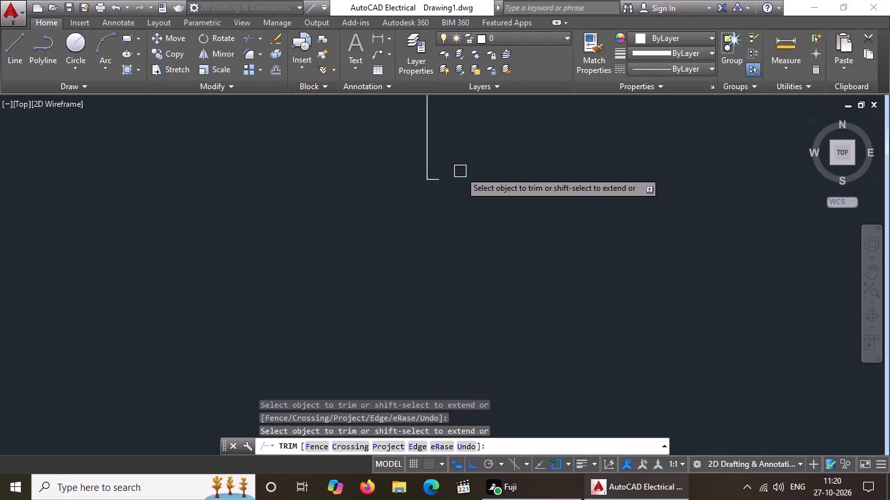
pyautogui.scroll(-7, 461, 172)
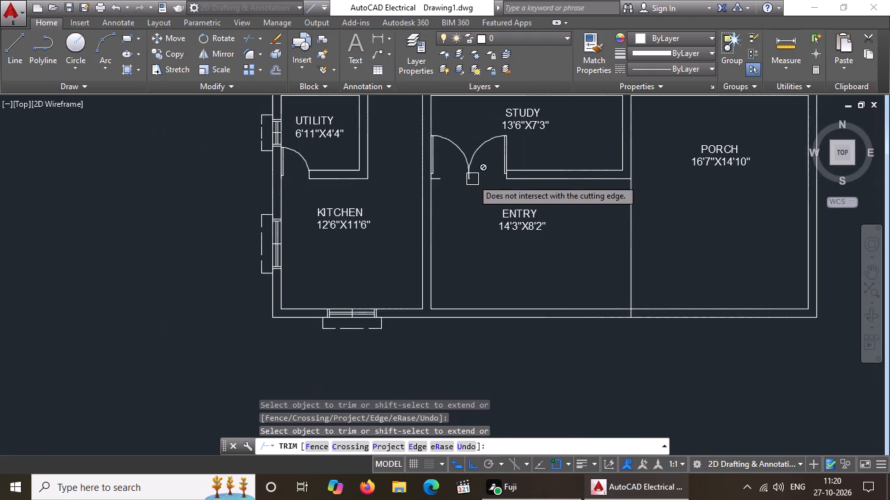
pyautogui.press('Escape')
# Delete the two leftover entry-side wall line pieces, at the middle and left end of the double door opening.
pyautogui.scroll(3, 471, 179)
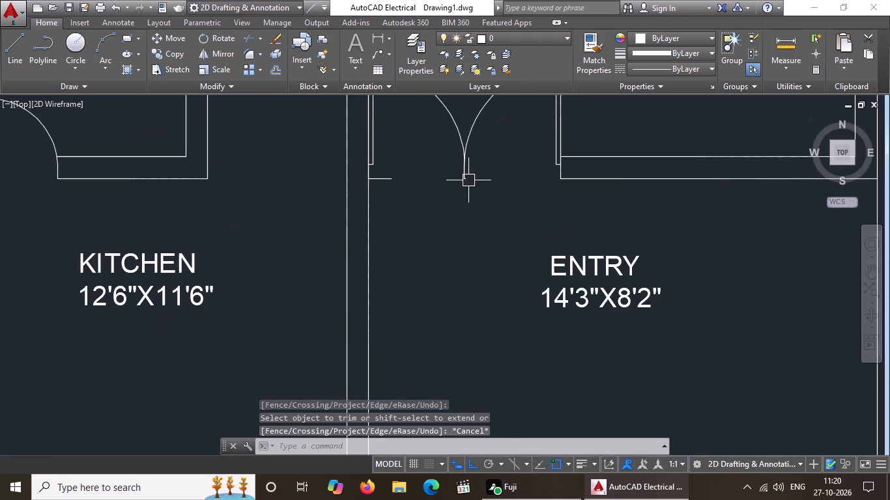
pyautogui.click(442, 173)
pyautogui.click(491, 192)
pyautogui.press('Delete')
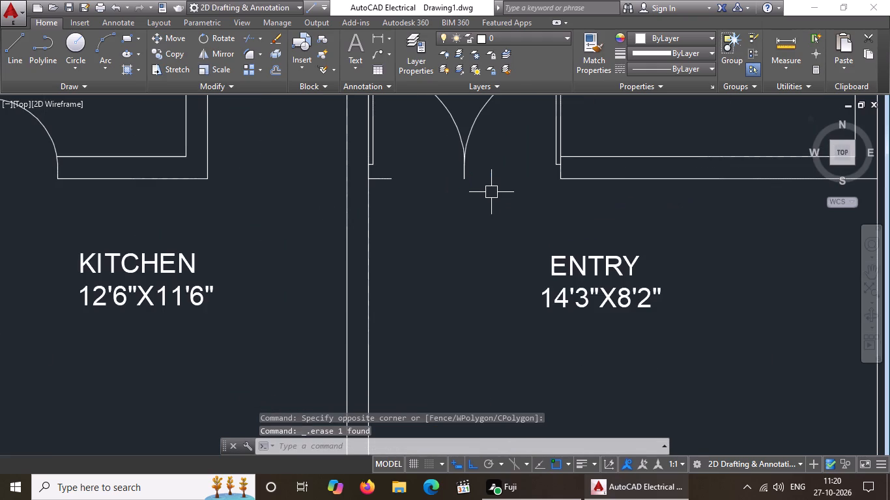
pyautogui.scroll(2, 394, 176)
pyautogui.moveTo(289, 160); pyautogui.dragTo(300, 166)
pyautogui.click(429, 211)
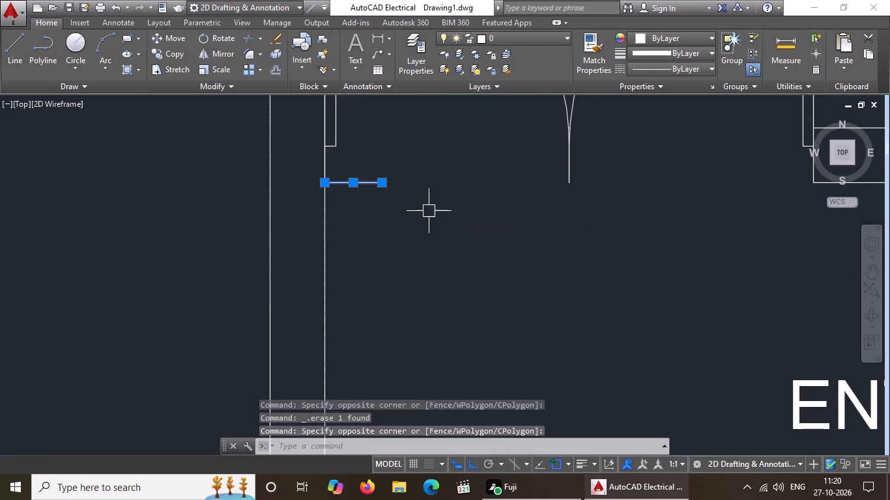
pyautogui.press('Delete')
# Draw a 9" vertical line upward across the wall from the study's inner upper-left corner.
pyautogui.scroll(-3, 429, 211)
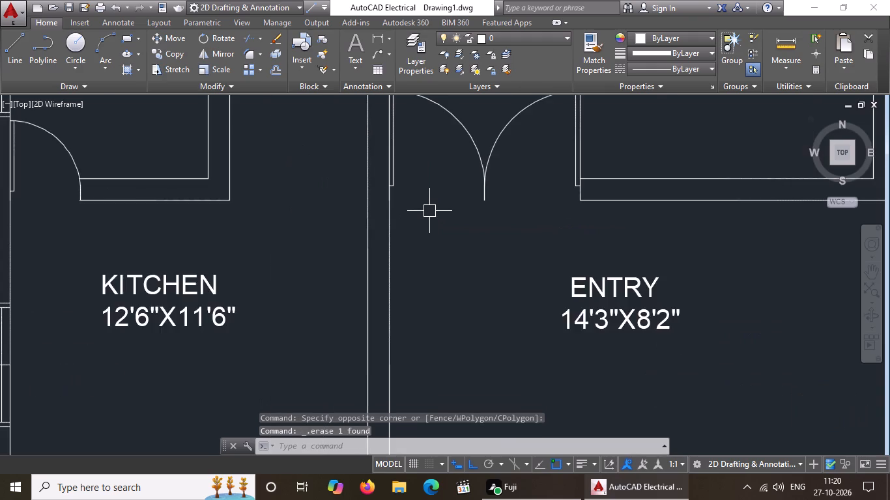
pyautogui.scroll(-4, 429, 211)
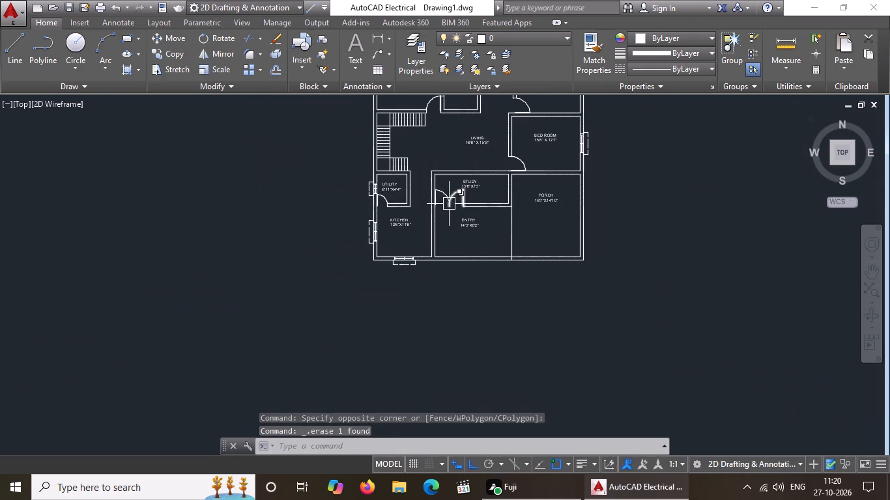
pyautogui.moveTo(452, 201); pyautogui.dragTo(427, 262, button='middle')
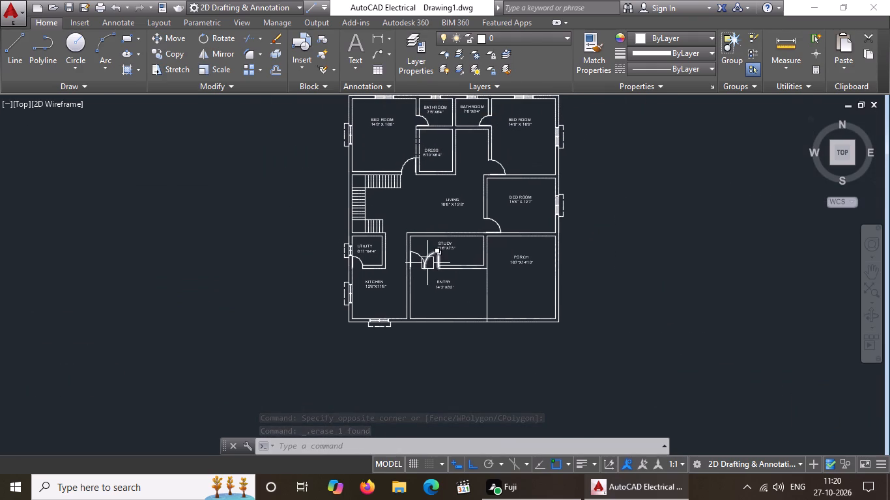
pyautogui.scroll(2, 415, 251)
pyautogui.click(14, 52)
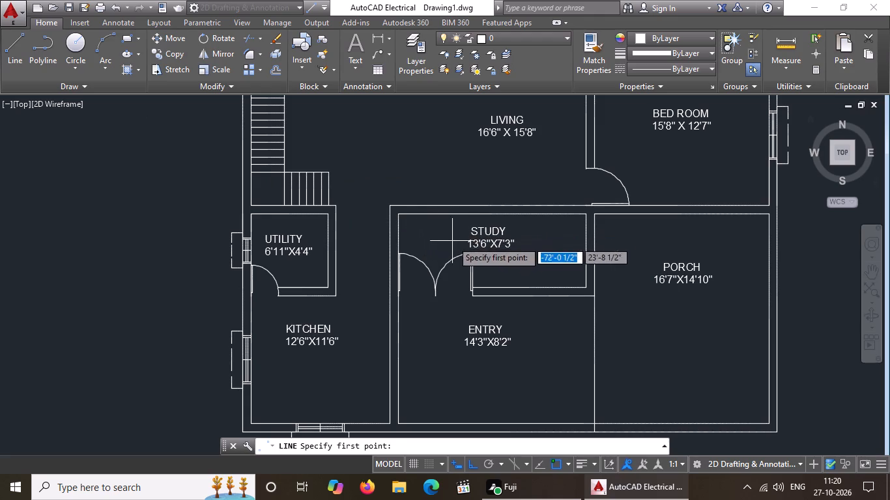
pyautogui.click(397, 214)
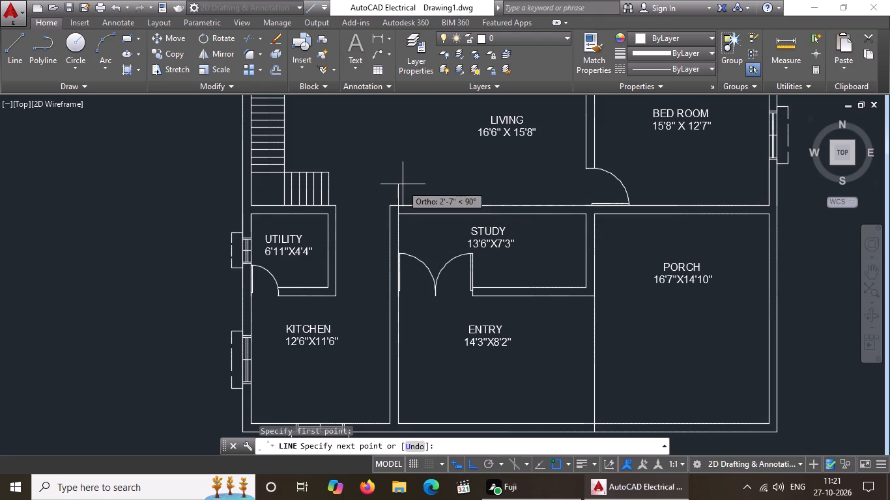
pyautogui.press('9')
pyautogui.hotkey('shift', '"')
pyautogui.press('Return')
pyautogui.press('Return')
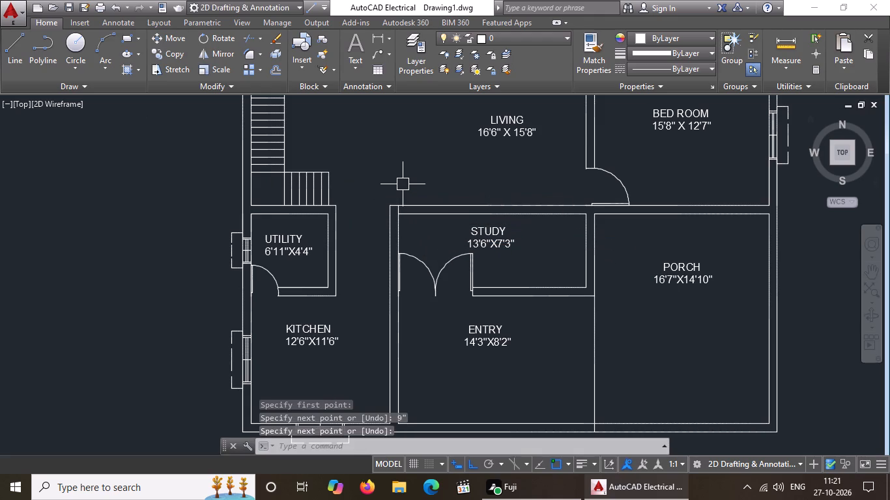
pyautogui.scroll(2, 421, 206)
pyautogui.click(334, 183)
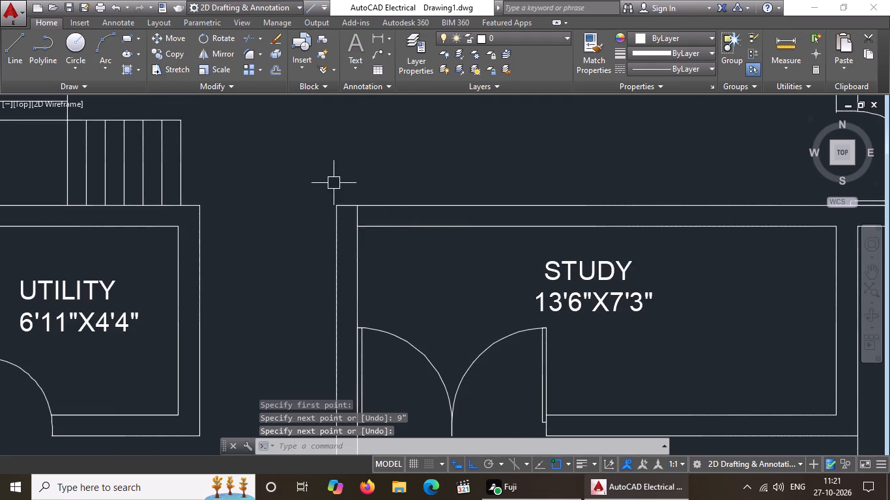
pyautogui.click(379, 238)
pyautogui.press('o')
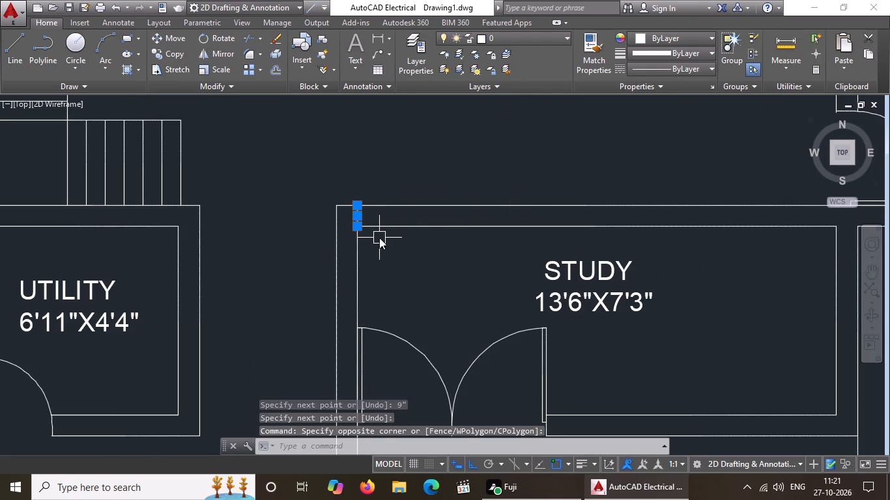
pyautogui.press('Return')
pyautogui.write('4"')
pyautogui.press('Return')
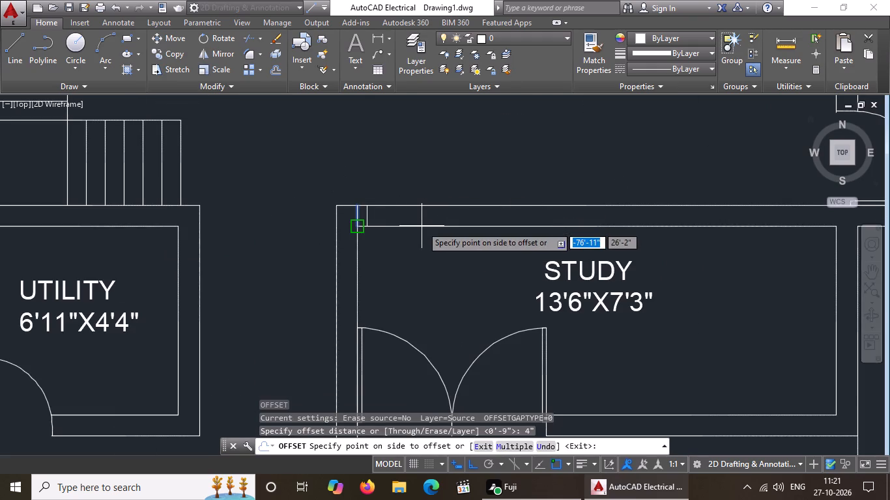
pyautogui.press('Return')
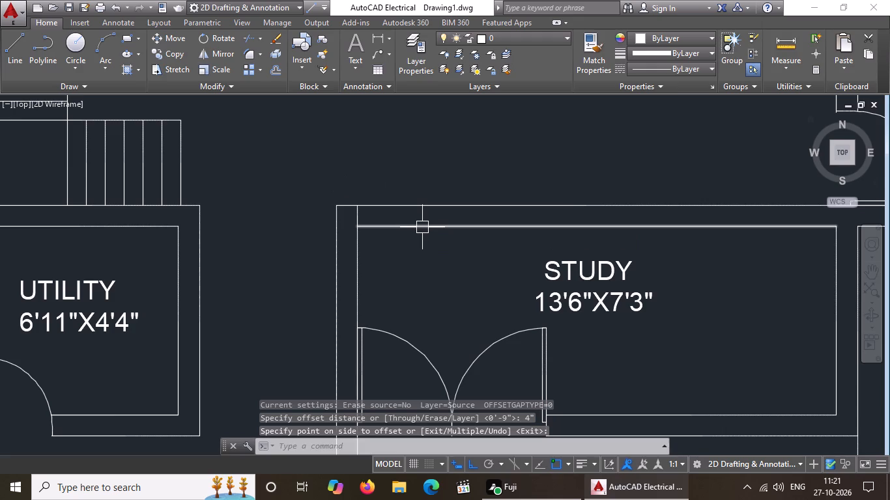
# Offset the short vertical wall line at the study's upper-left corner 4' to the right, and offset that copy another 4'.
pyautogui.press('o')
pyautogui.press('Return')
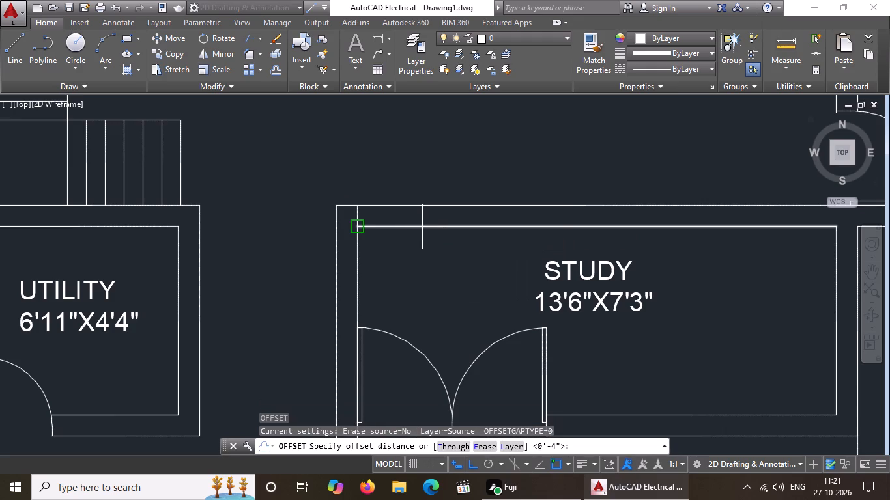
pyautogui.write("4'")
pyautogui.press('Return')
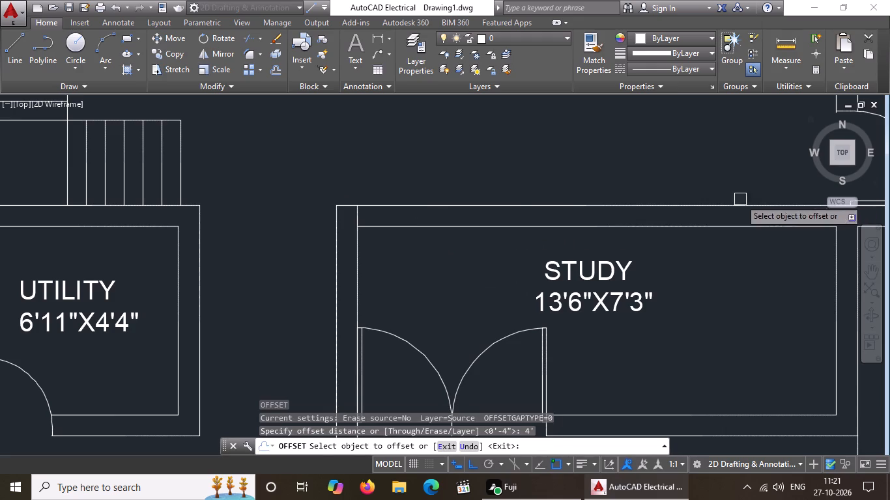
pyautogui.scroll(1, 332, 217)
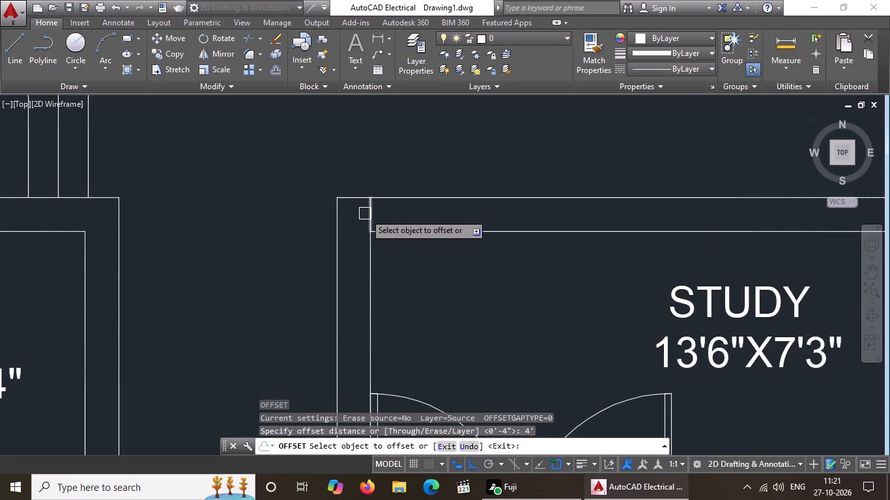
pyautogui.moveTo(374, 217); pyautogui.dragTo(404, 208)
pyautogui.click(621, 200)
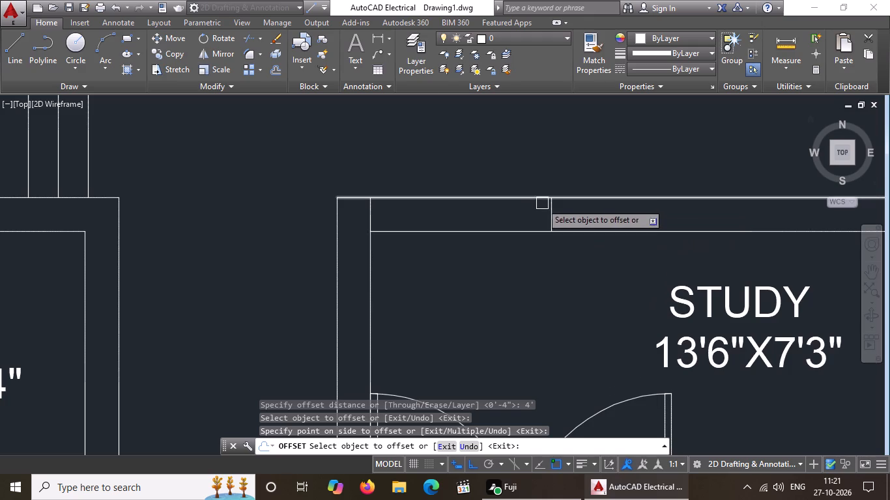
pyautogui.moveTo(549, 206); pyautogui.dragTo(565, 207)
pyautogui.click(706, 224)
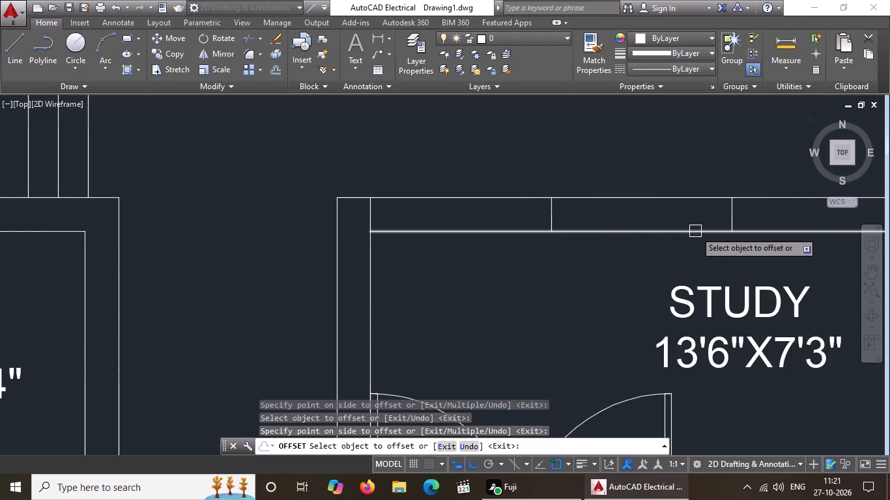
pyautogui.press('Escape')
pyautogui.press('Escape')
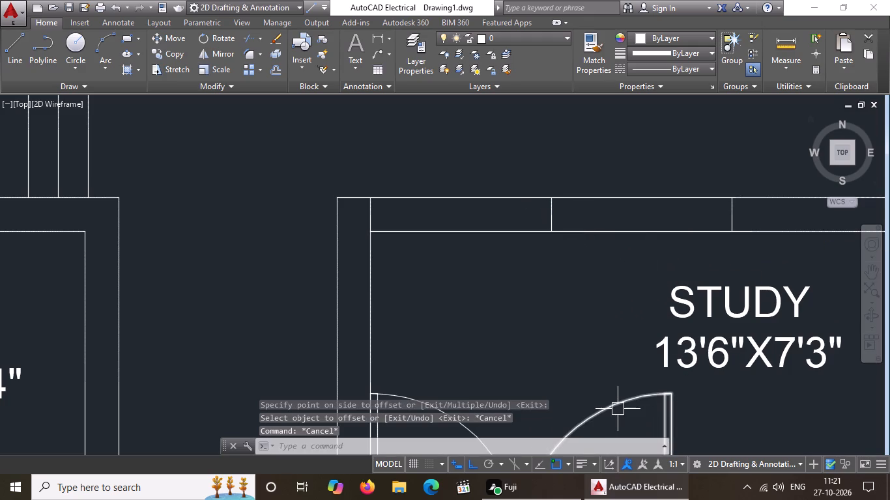
# Draw a vertical line from the top of the study double door's right leaf up past the study's upper wall.
pyautogui.press('l')
pyautogui.press('Return')
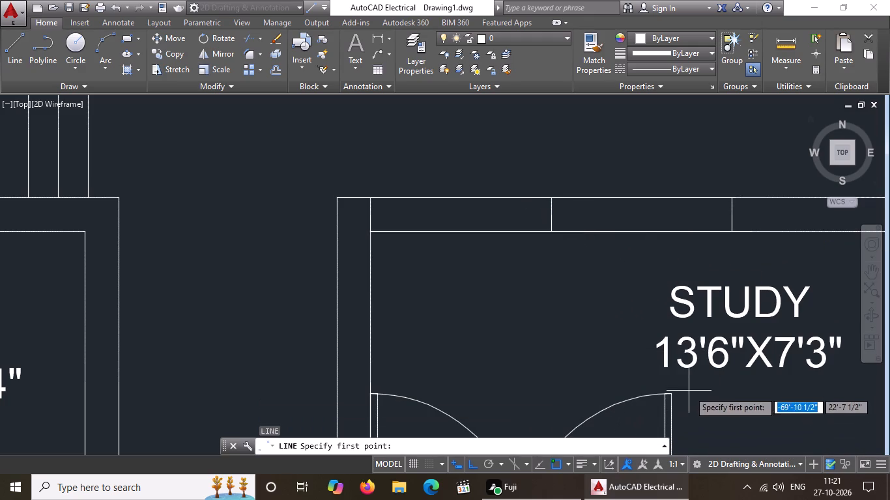
pyautogui.moveTo(670, 395); pyautogui.dragTo(663, 380)
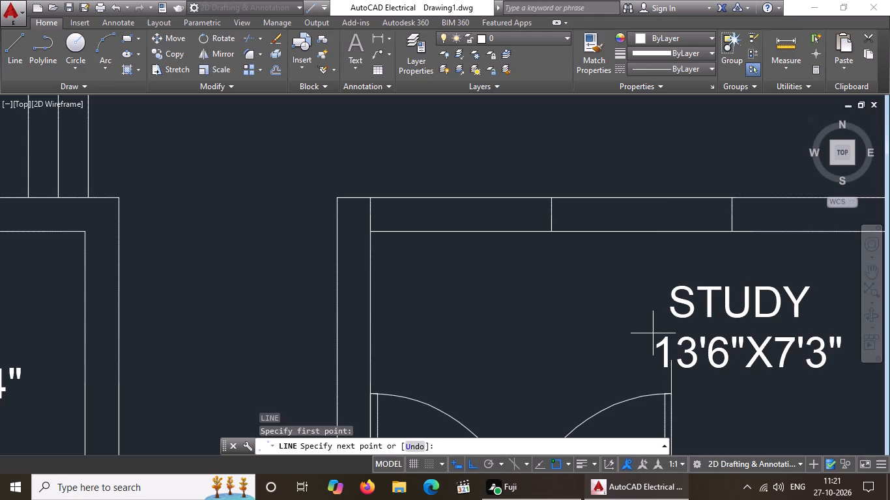
pyautogui.click(678, 181)
pyautogui.press('Escape')
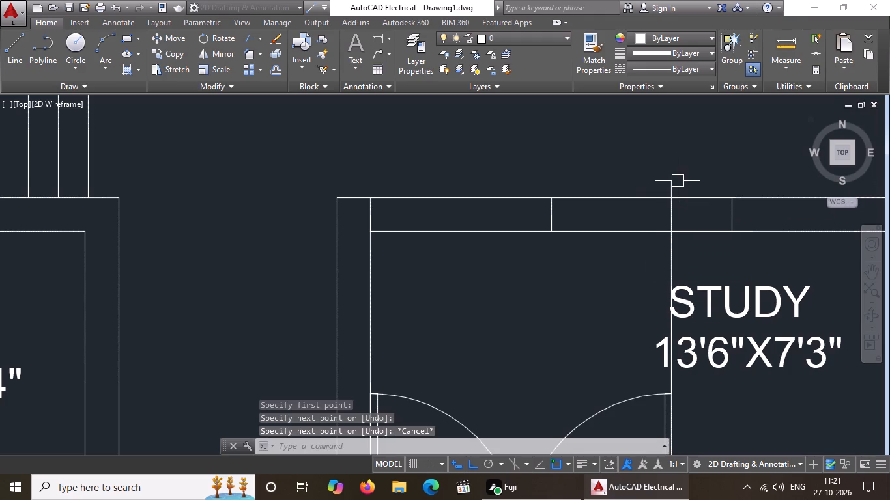
pyautogui.scroll(-2, 736, 264)
pyautogui.press('Escape')
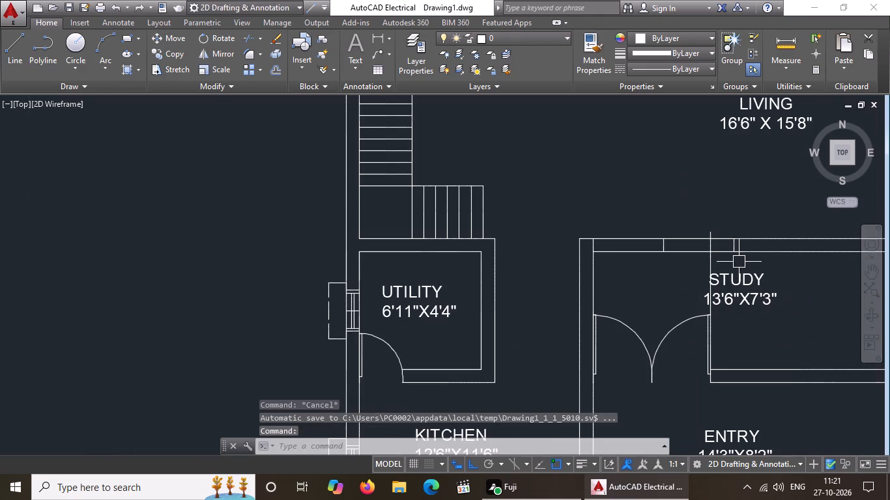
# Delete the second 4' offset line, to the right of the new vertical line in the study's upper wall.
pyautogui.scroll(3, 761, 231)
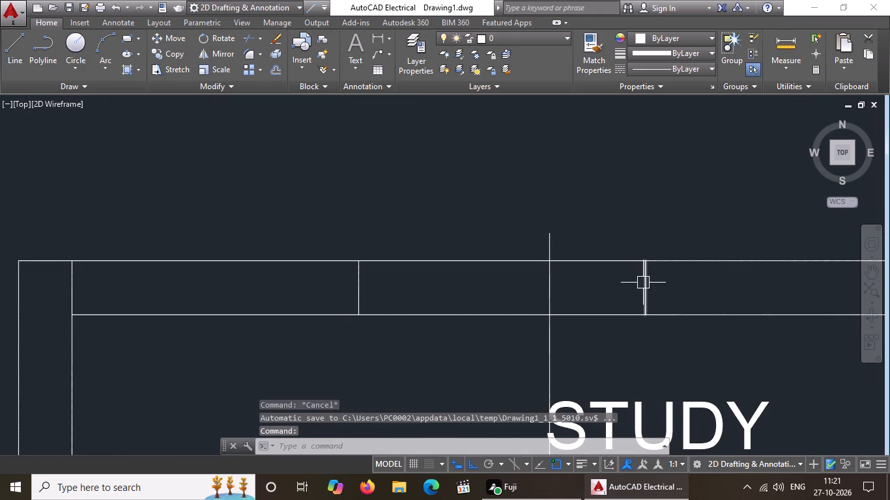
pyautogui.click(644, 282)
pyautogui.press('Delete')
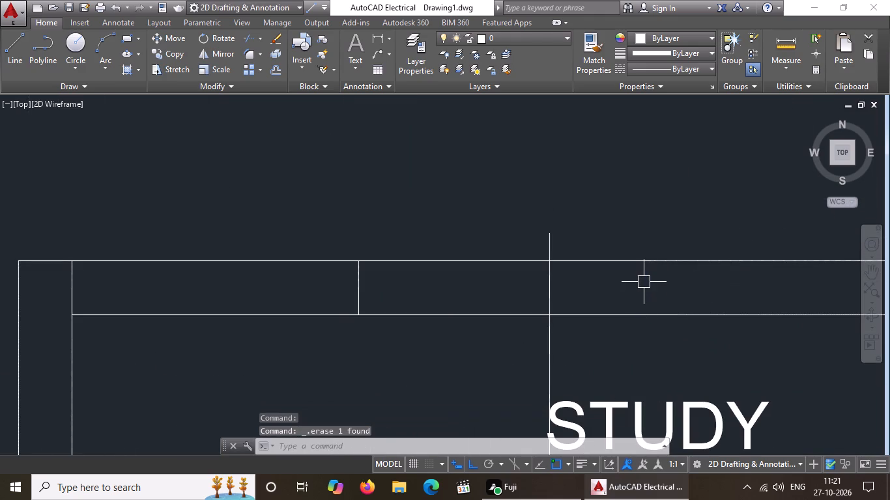
# Trim the vertical line above the study's upper wall, just below that wall, and just above the door leaf.
pyautogui.write('TR')
pyautogui.press('Return')
pyautogui.press('Return')
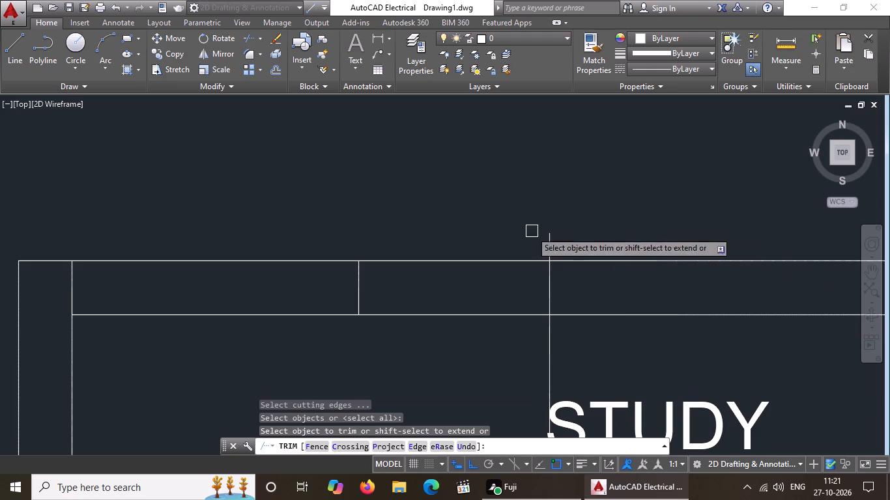
pyautogui.click(550, 245)
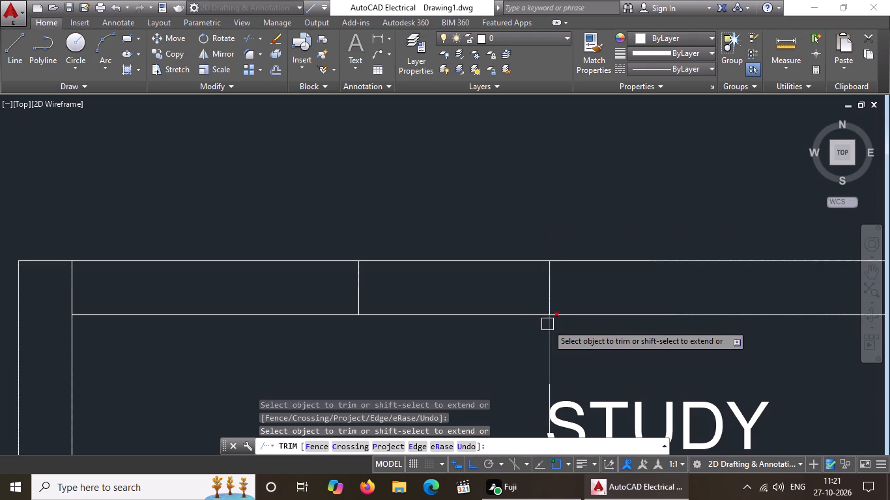
pyautogui.click(548, 324)
pyautogui.scroll(-3, 551, 333)
pyautogui.scroll(2, 553, 380)
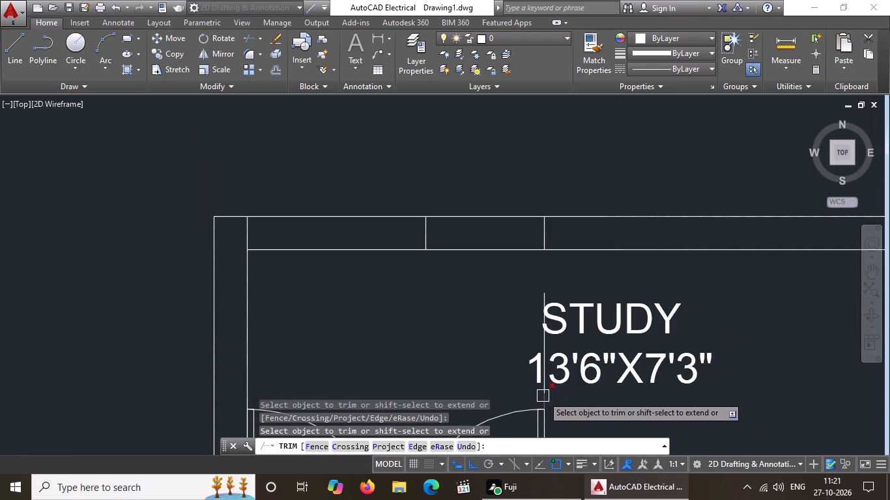
pyautogui.click(544, 402)
pyautogui.press('Escape')
# Delete the leftover piece of the vertical line crossing the STUDY label.
pyautogui.click(549, 389)
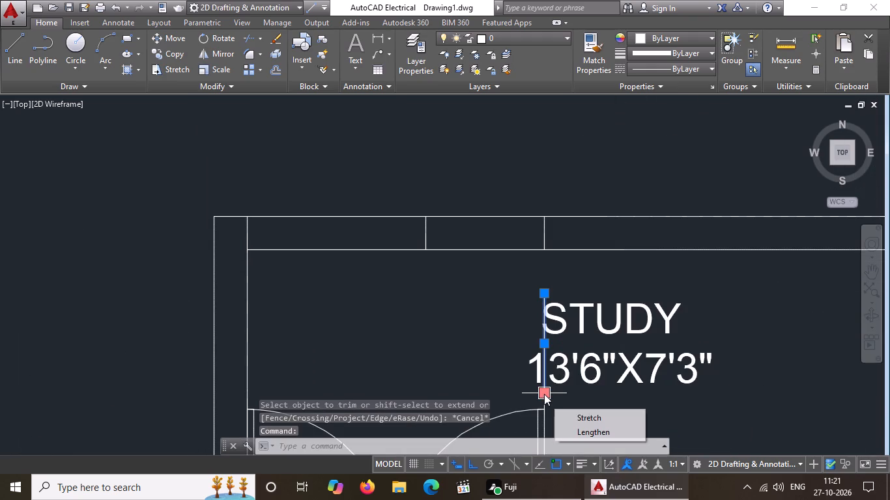
pyautogui.press('Delete')
pyautogui.write('TR')
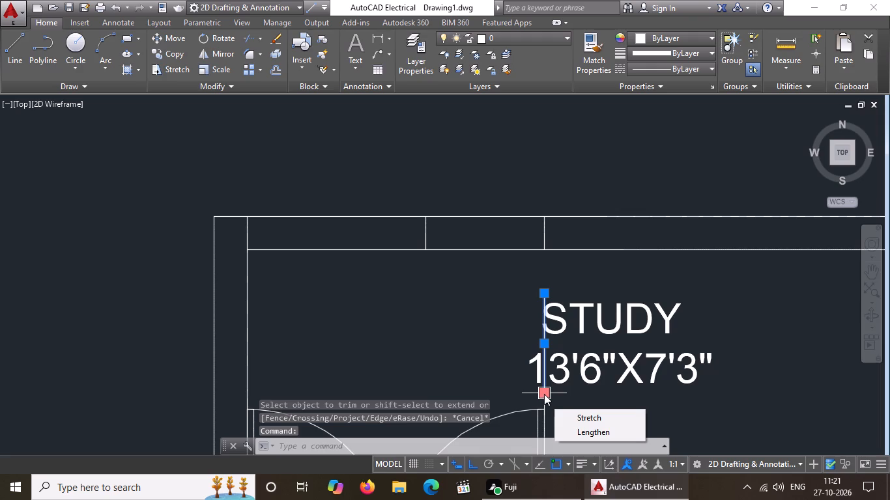
pyautogui.press('Escape')
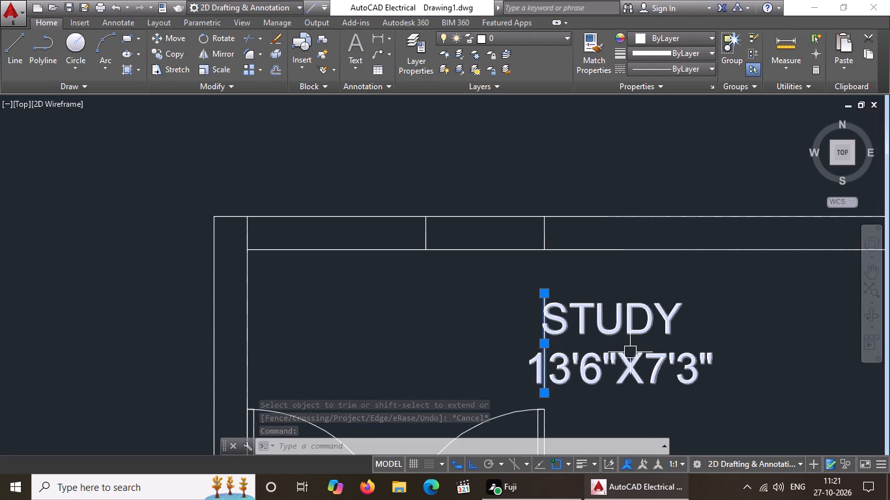
pyautogui.write('TR')
pyautogui.press('space')
pyautogui.press('space')
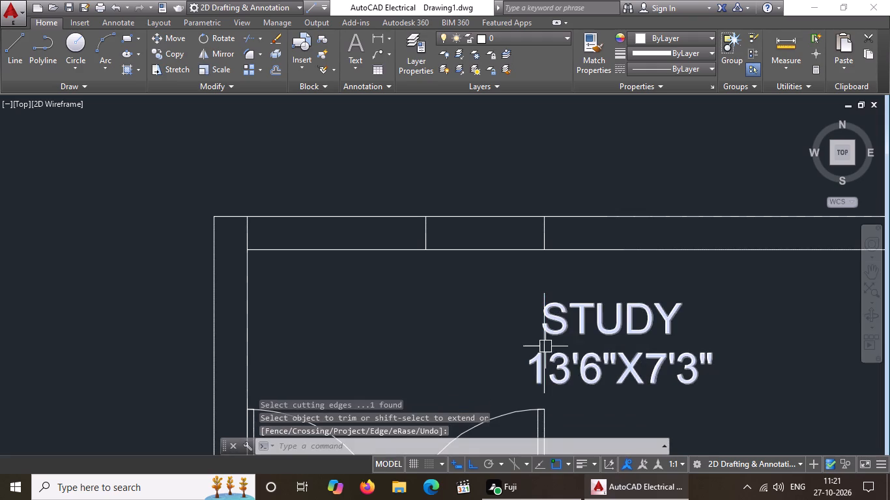
pyautogui.click(543, 348)
pyautogui.press('Delete')
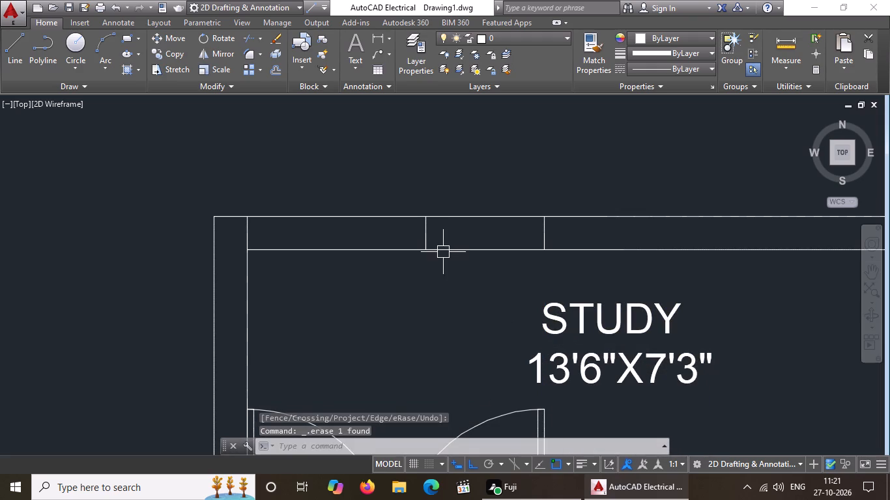
# Trim both lines of the study's upper wall at the right and left ends of the new opening.
pyautogui.press('t')
pyautogui.press('r')
pyautogui.press('space')
pyautogui.press('space')
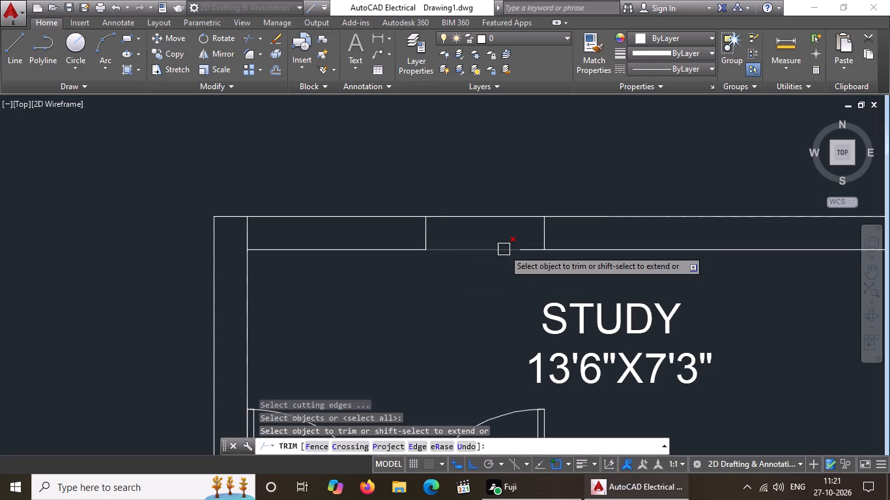
pyautogui.moveTo(536, 253); pyautogui.dragTo(536, 247)
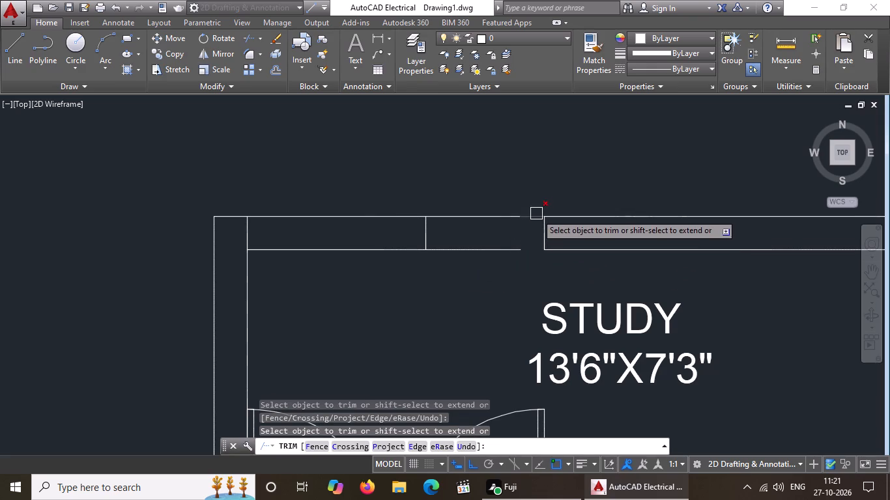
pyautogui.click(536, 213)
pyautogui.click(256, 219)
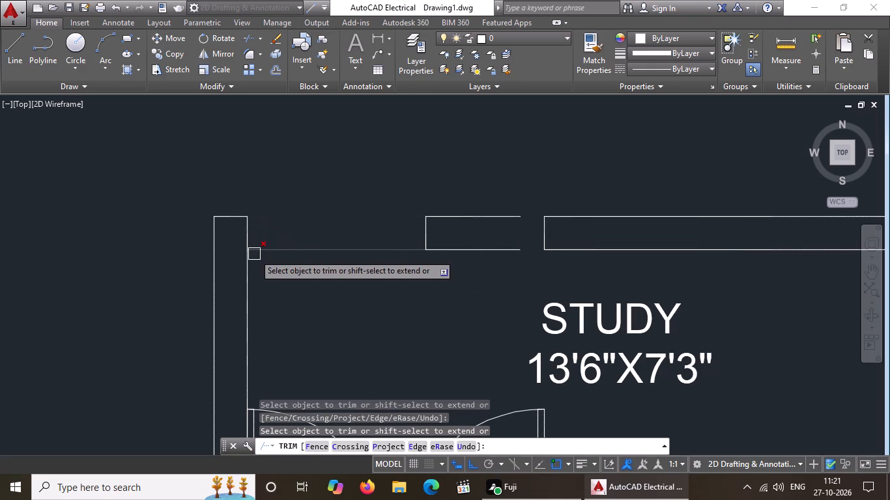
pyautogui.moveTo(255, 252); pyautogui.dragTo(265, 250)
pyautogui.press('Escape')
# Delete the leftover pieces inside the opening: the lower wall line, the 4' offset line and the upper wall line.
pyautogui.click(476, 249)
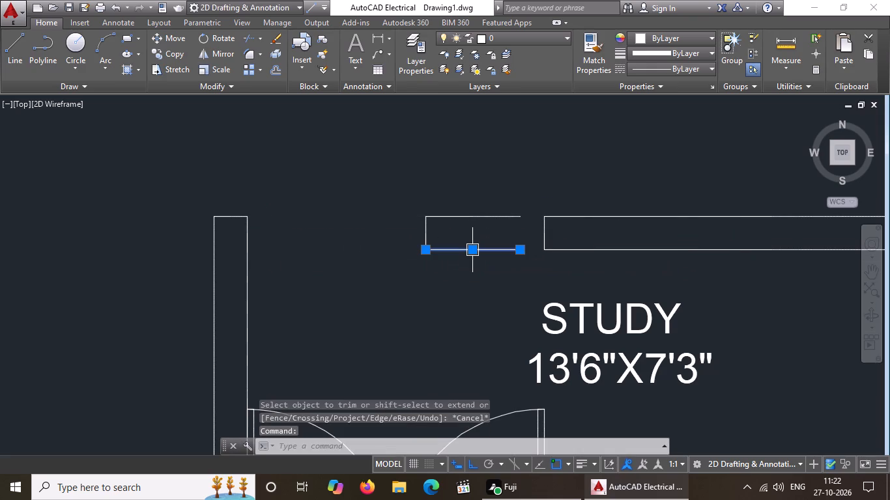
pyautogui.press('Delete')
pyautogui.click(425, 229)
pyautogui.press('Delete')
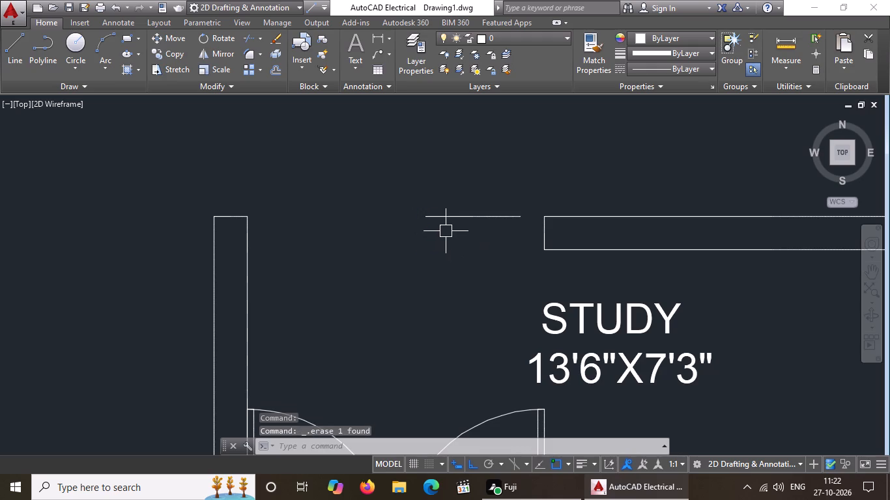
pyautogui.click(459, 215)
pyautogui.press('Delete')
# Move the STUDY room label to the right, between the new opening and the room's right wall.
pyautogui.scroll(-5, 469, 283)
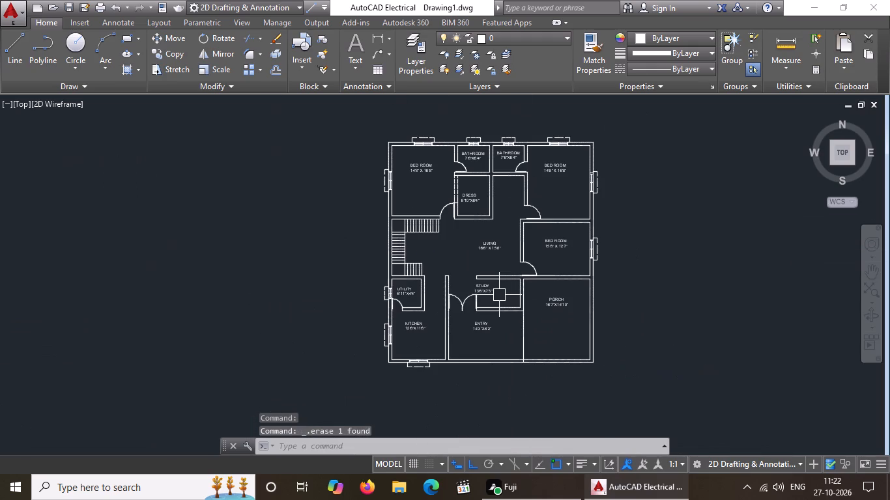
pyautogui.scroll(2, 481, 283)
pyautogui.click(493, 300)
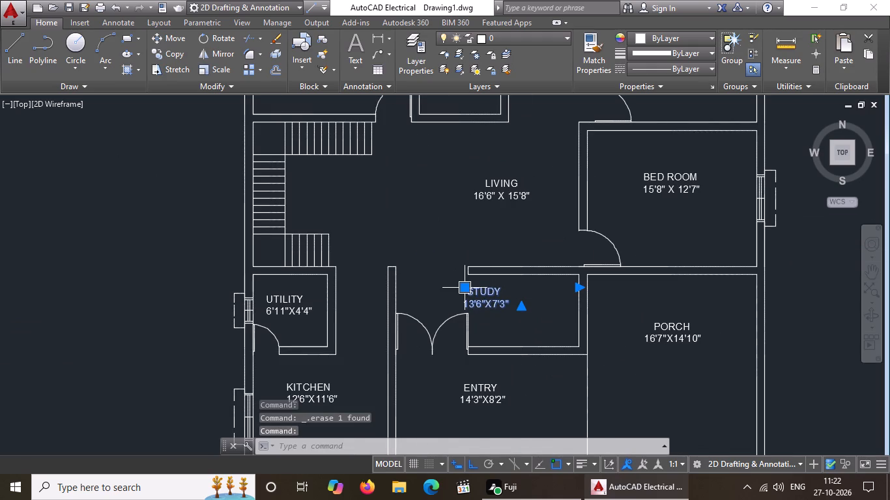
pyautogui.moveTo(465, 288); pyautogui.dragTo(474, 290)
pyautogui.click(508, 311)
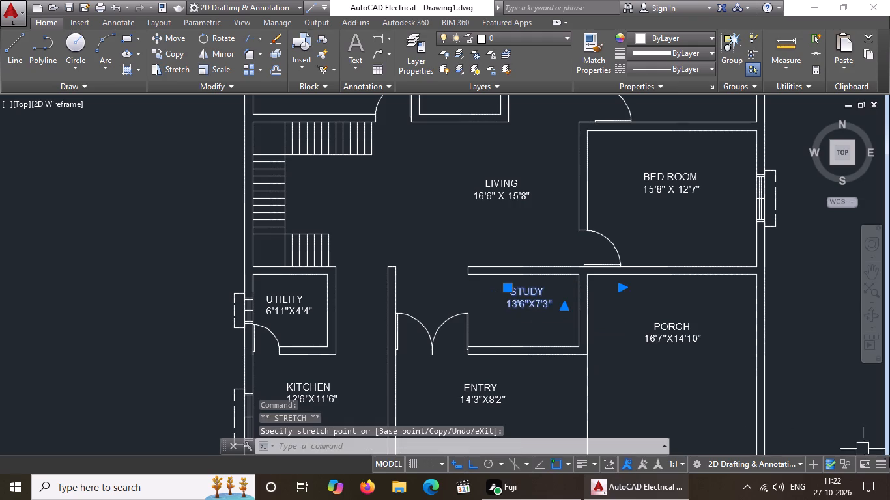
pyautogui.scroll(-2, 782, 382)
pyautogui.scroll(1, 750, 374)
pyautogui.press('Escape')
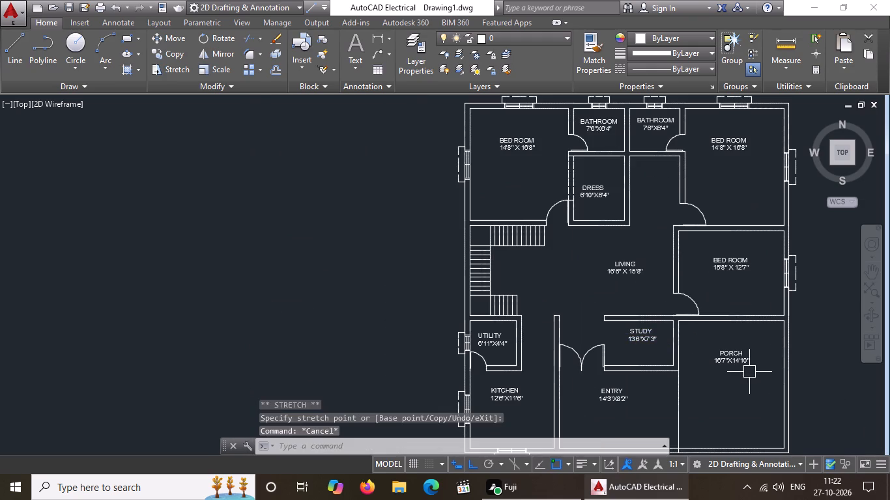
# Insert a vehicle block from the Metric samples of the architectural tool palette into the empty area beside the porch.
pyautogui.moveTo(746, 369); pyautogui.dragTo(382, 312, button='middle')
pyautogui.write('TP')
pyautogui.press('space')
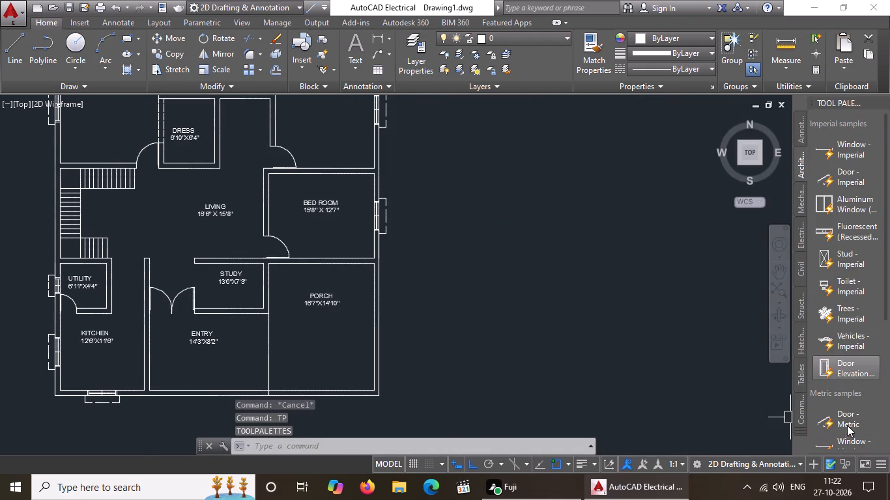
pyautogui.scroll(-7, 837, 337)
pyautogui.scroll(1, 827, 421)
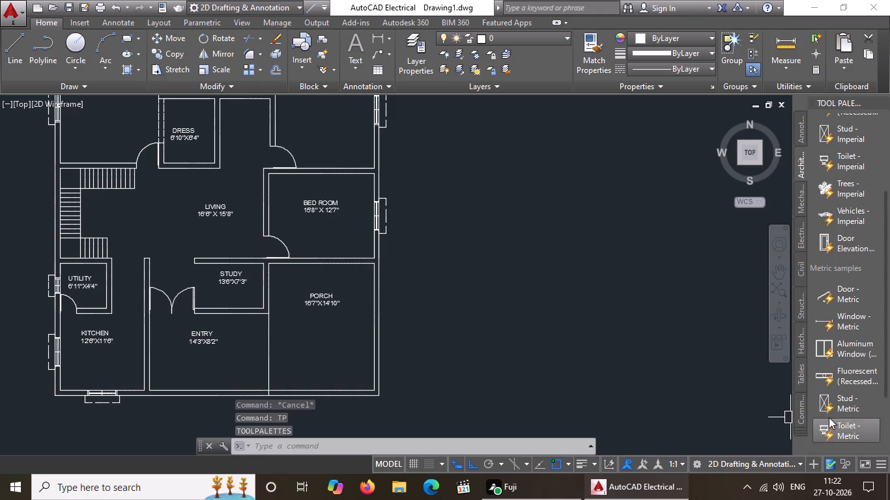
pyautogui.scroll(-3, 833, 408)
pyautogui.moveTo(834, 406); pyautogui.dragTo(546, 359)
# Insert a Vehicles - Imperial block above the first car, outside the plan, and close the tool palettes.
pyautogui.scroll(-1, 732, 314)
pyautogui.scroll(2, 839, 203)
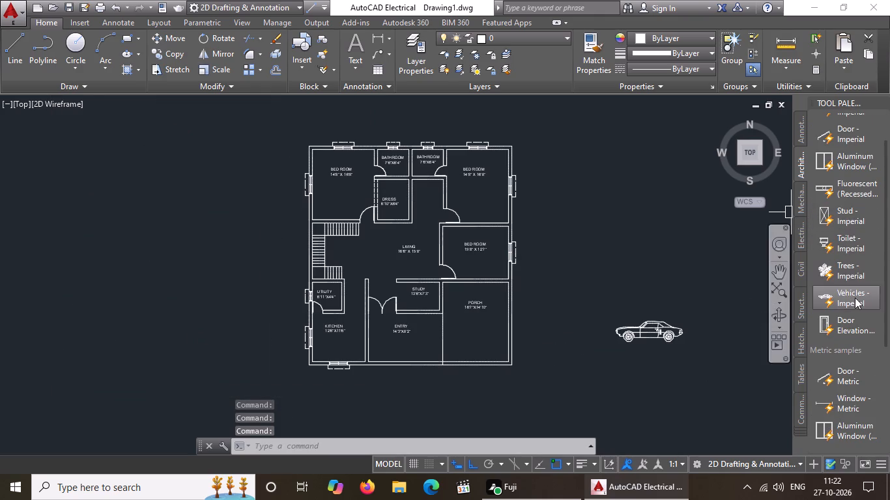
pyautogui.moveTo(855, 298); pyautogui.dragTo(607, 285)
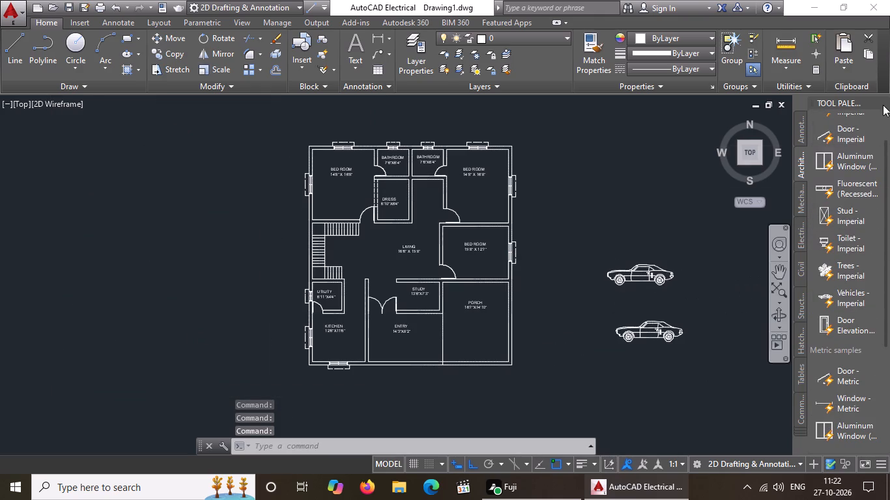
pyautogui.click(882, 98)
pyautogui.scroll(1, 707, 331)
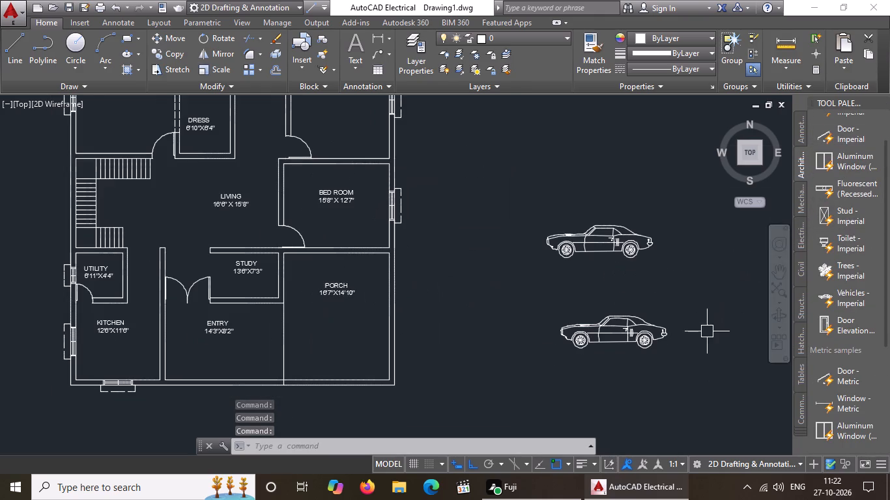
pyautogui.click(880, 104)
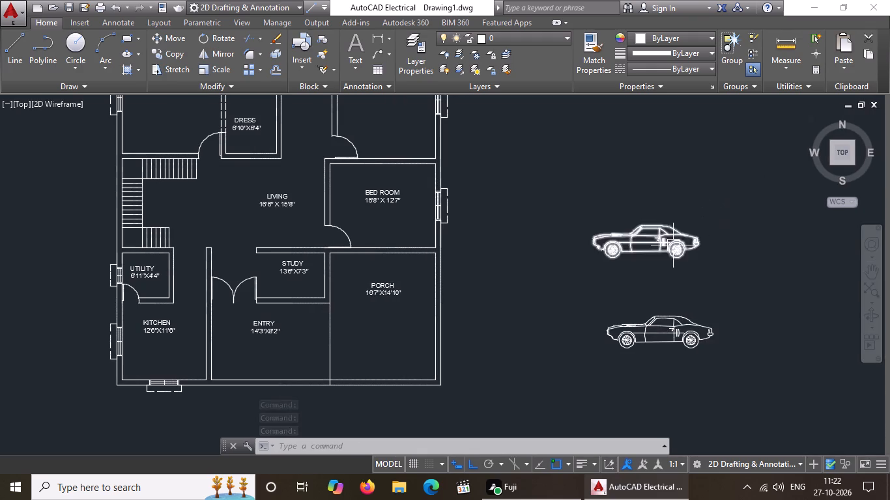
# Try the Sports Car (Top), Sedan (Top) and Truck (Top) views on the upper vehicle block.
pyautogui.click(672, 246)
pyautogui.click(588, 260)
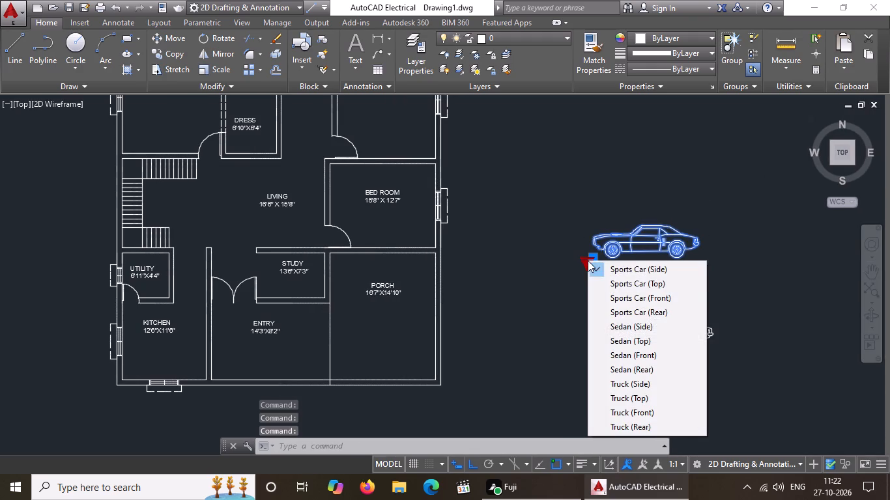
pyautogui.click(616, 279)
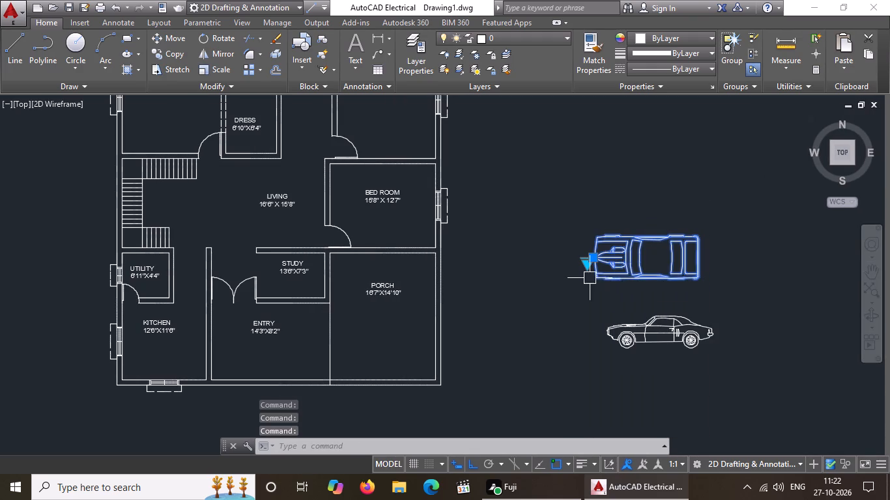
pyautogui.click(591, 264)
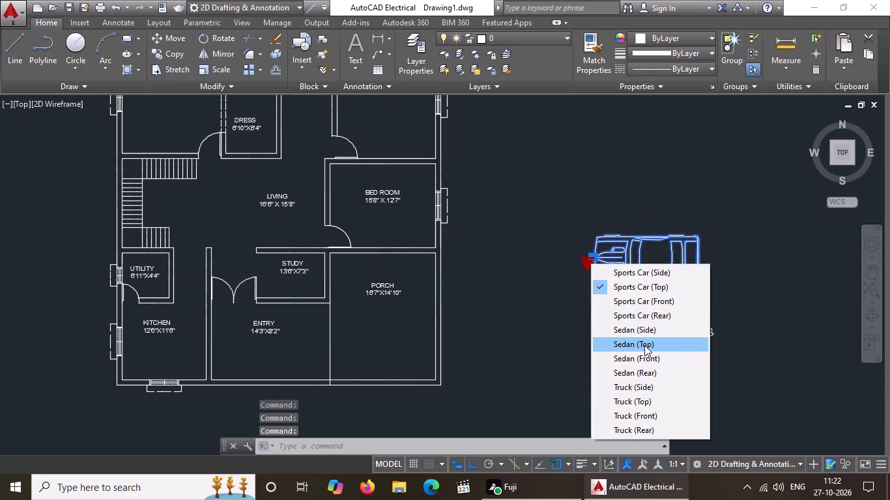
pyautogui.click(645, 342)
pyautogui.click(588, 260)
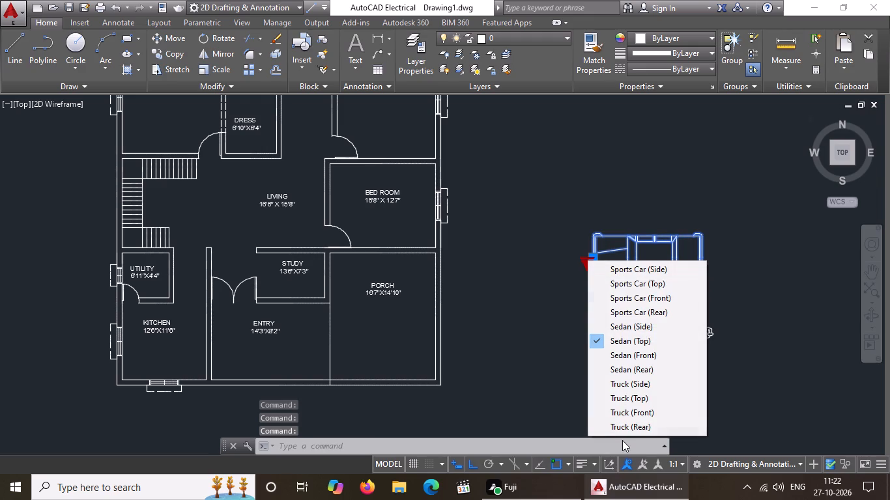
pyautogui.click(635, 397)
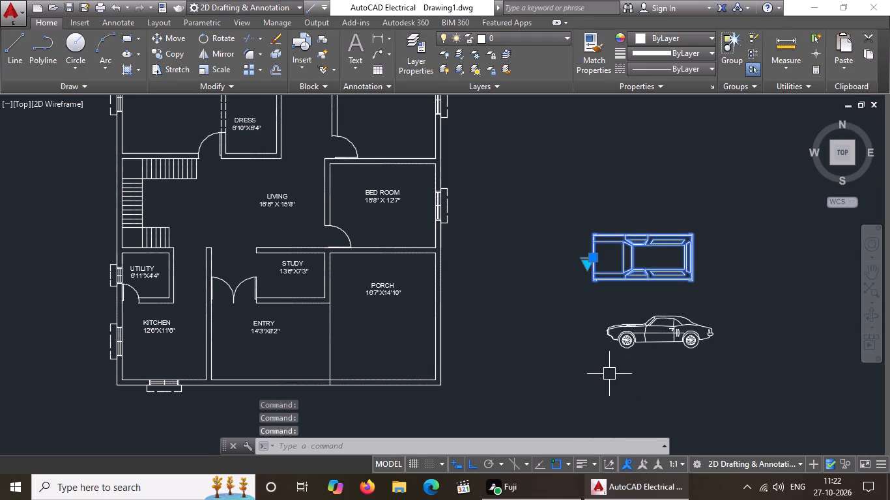
# Switch the lower vehicle block to the Sports Car (Top) view.
pyautogui.click(627, 345)
pyautogui.click(601, 351)
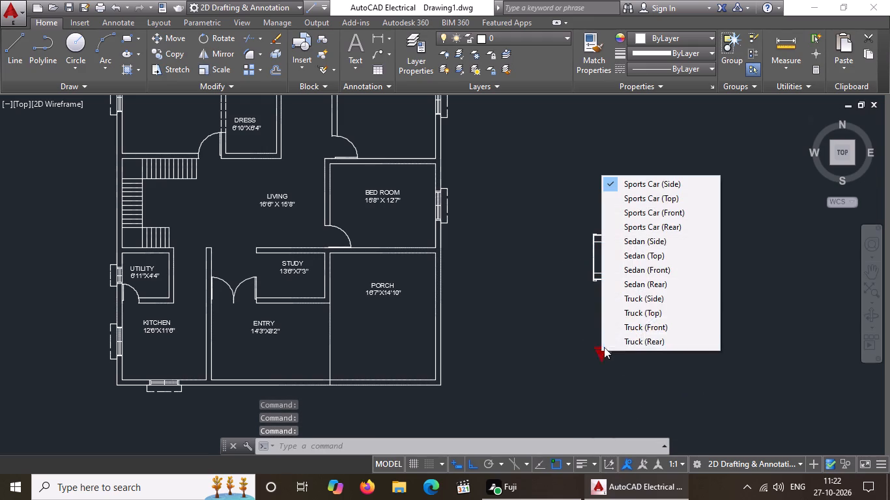
pyautogui.click(658, 198)
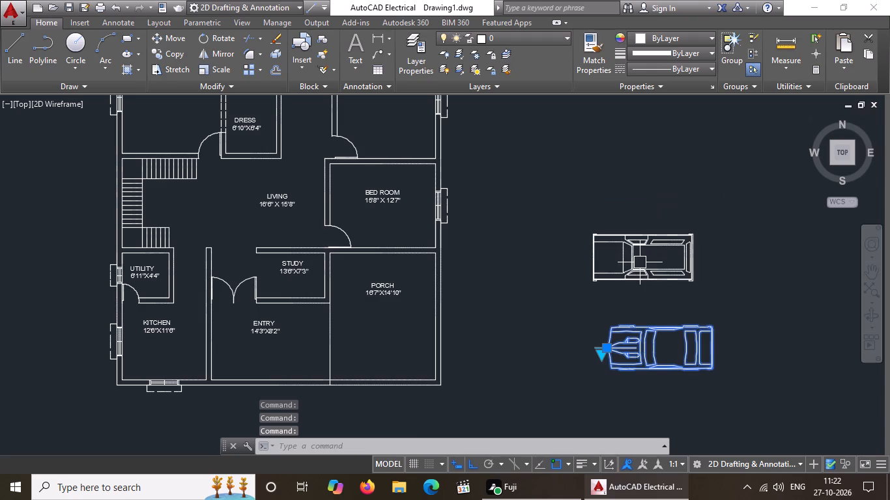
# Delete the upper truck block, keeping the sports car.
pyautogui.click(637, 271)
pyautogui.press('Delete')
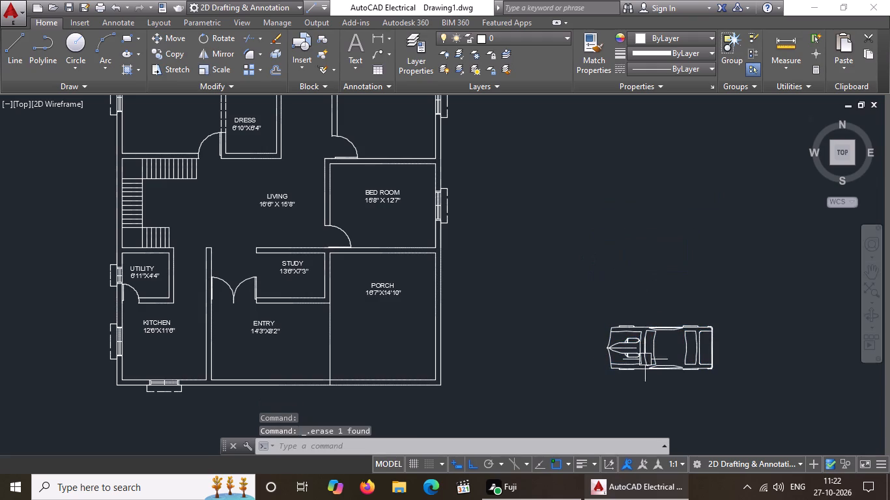
# Rotate the sports car 90° counterclockwise so that it stands vertically with its front facing down.
pyautogui.click(645, 366)
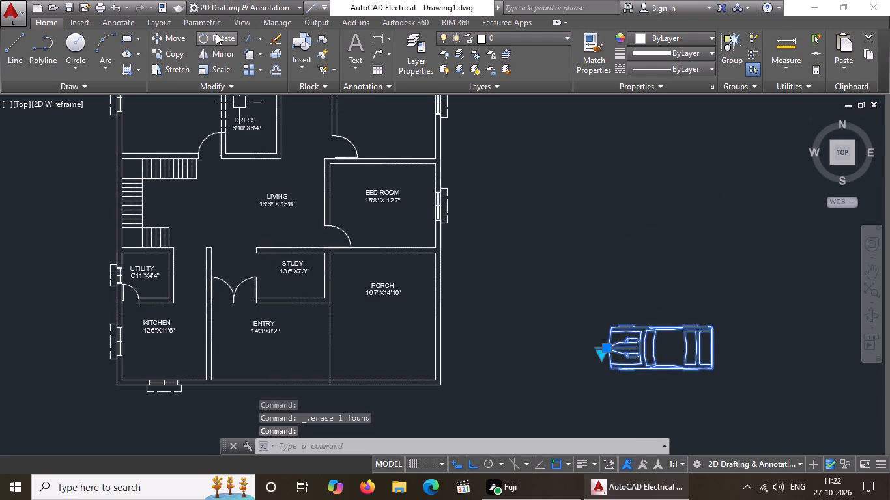
pyautogui.click(216, 33)
pyautogui.moveTo(645, 340); pyautogui.dragTo(645, 335)
pyautogui.click(638, 172)
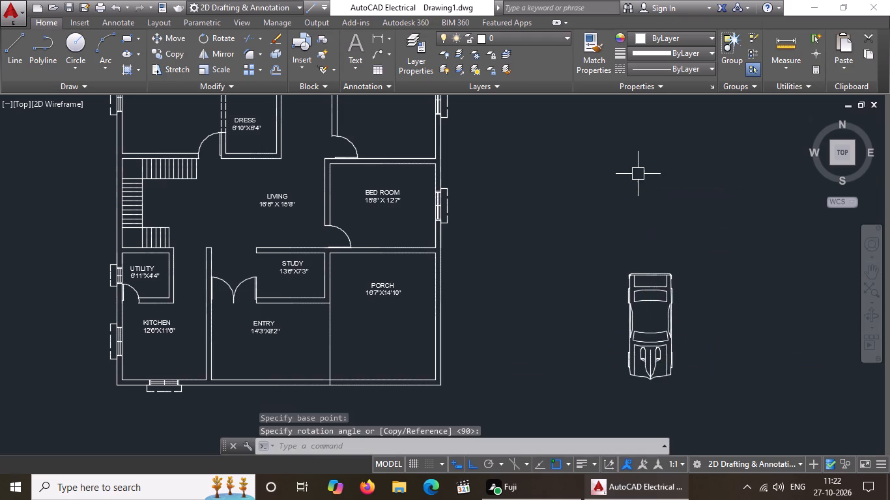
# Scale the sports car down freehand to about half its size, using a base point on its hood.
pyautogui.click(652, 350)
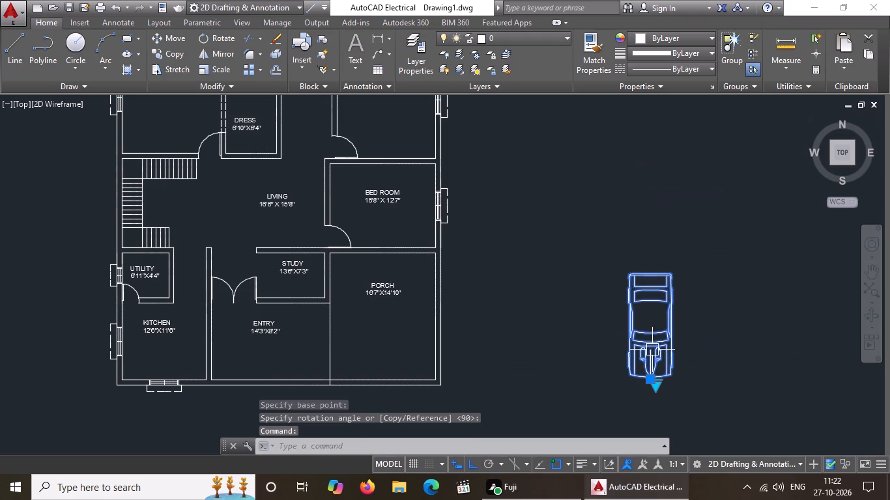
pyautogui.write('SC')
pyautogui.press('space')
pyautogui.click(650, 361)
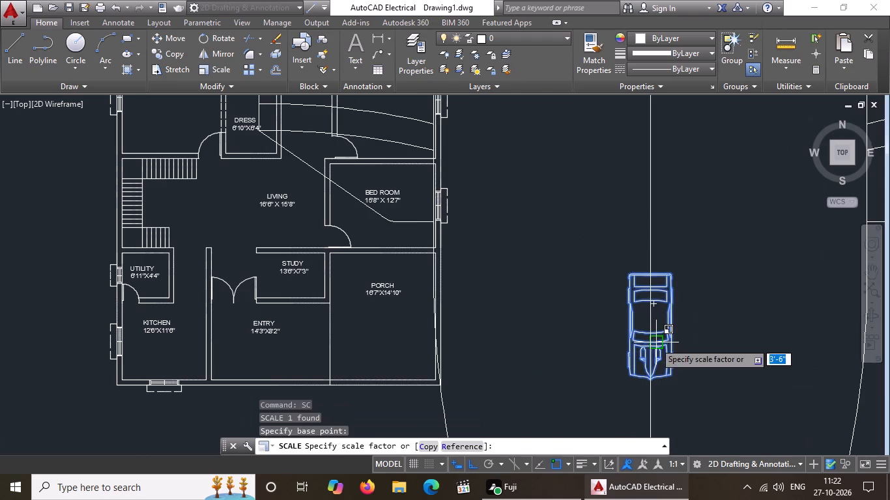
pyautogui.scroll(4, 650, 365)
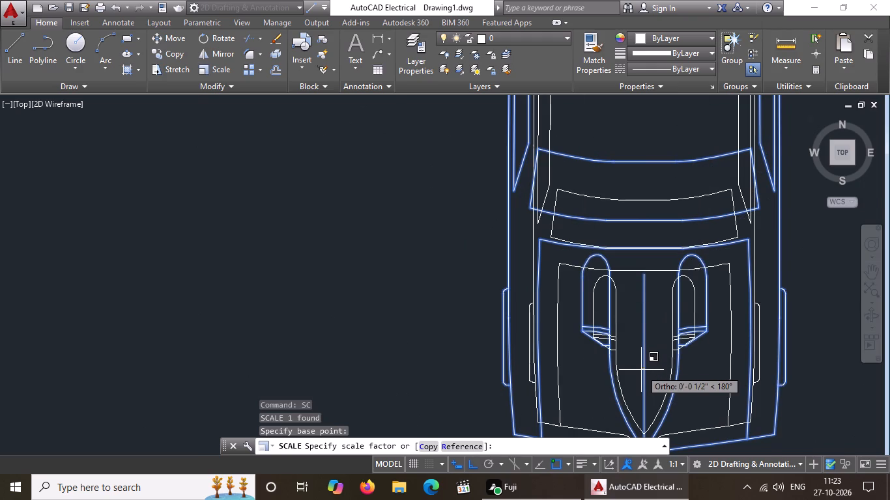
pyautogui.scroll(3, 641, 370)
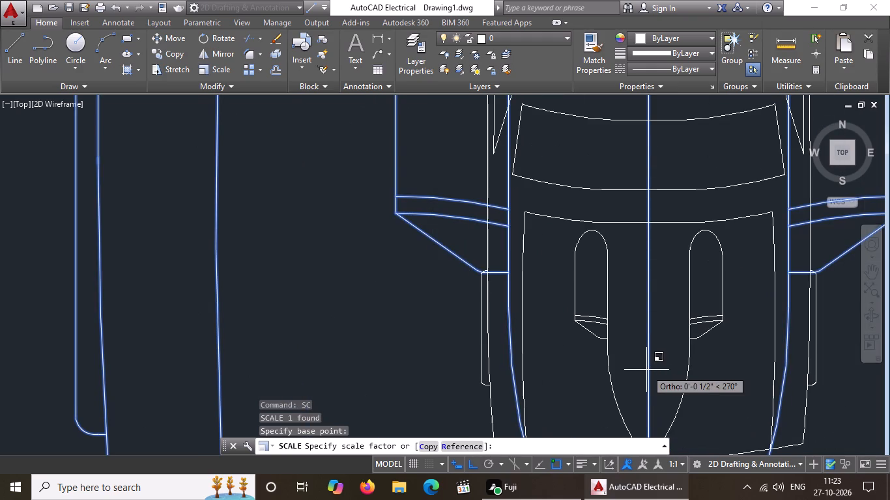
pyautogui.scroll(-3, 646, 370)
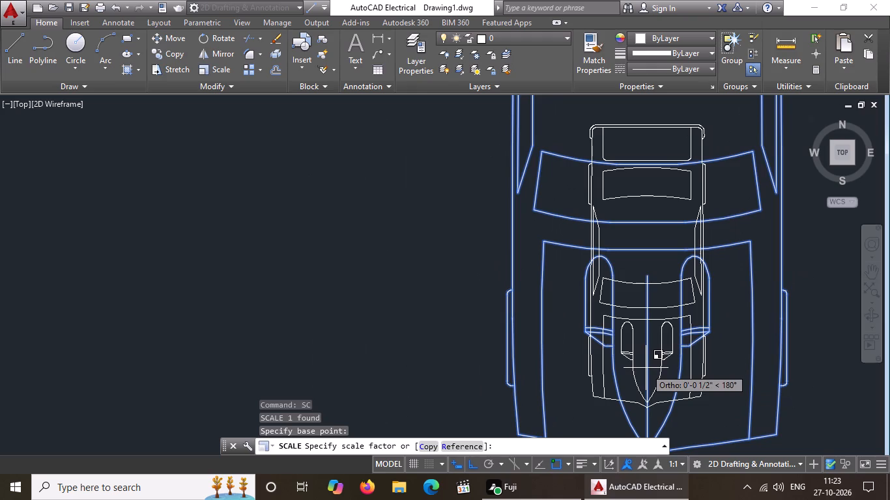
pyautogui.click(646, 367)
# Move the sports car into the porch, near its outer side wall, with Ortho off.
pyautogui.scroll(-5, 646, 367)
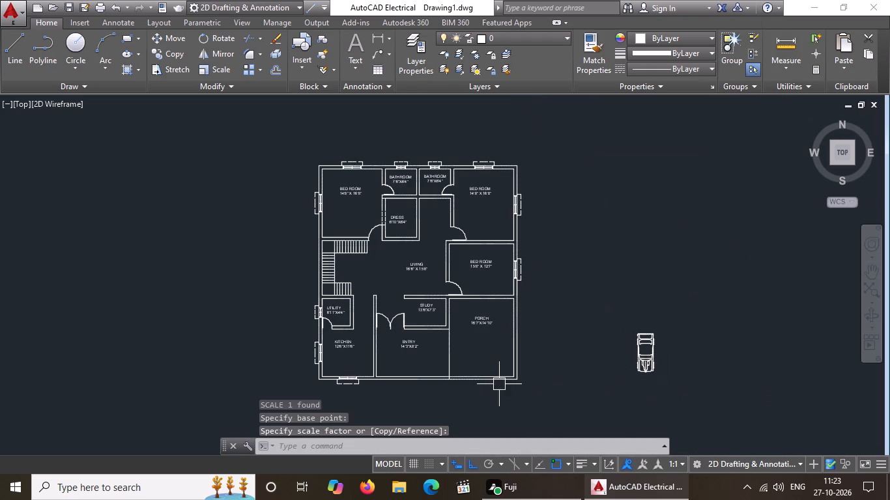
pyautogui.scroll(2, 486, 322)
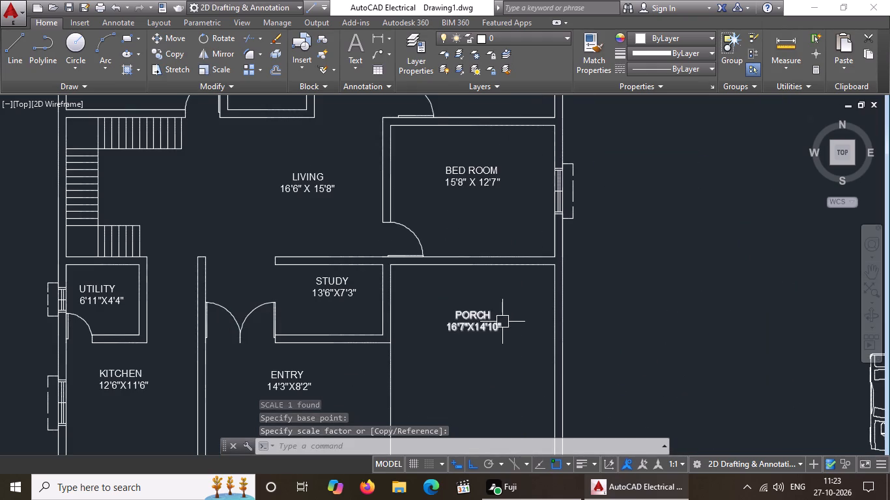
pyautogui.scroll(-3, 502, 322)
pyautogui.click(599, 337)
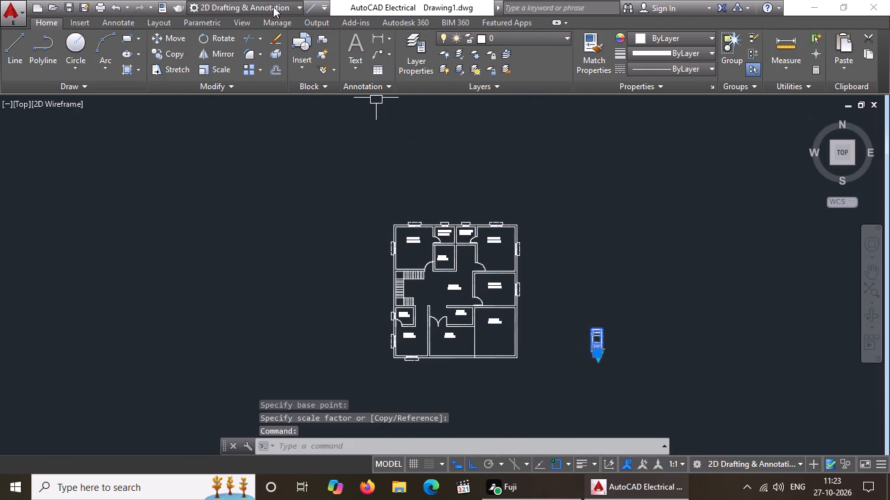
pyautogui.click(170, 38)
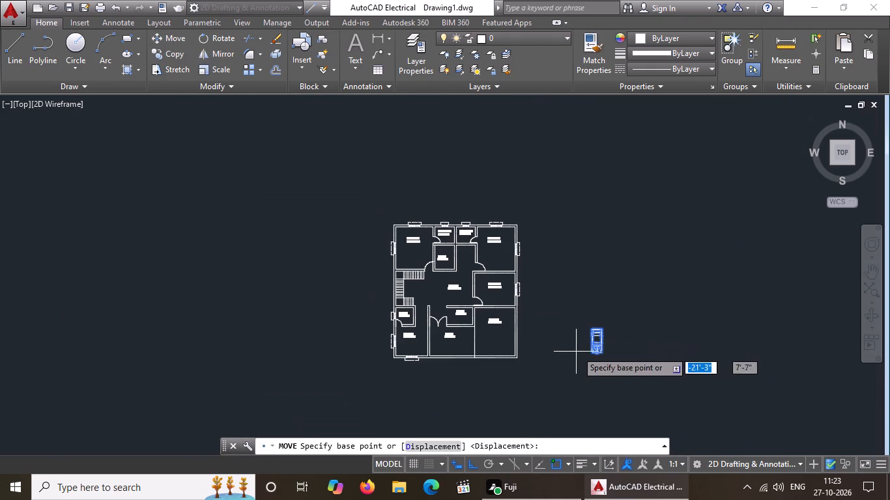
pyautogui.click(601, 339)
pyautogui.scroll(3, 473, 335)
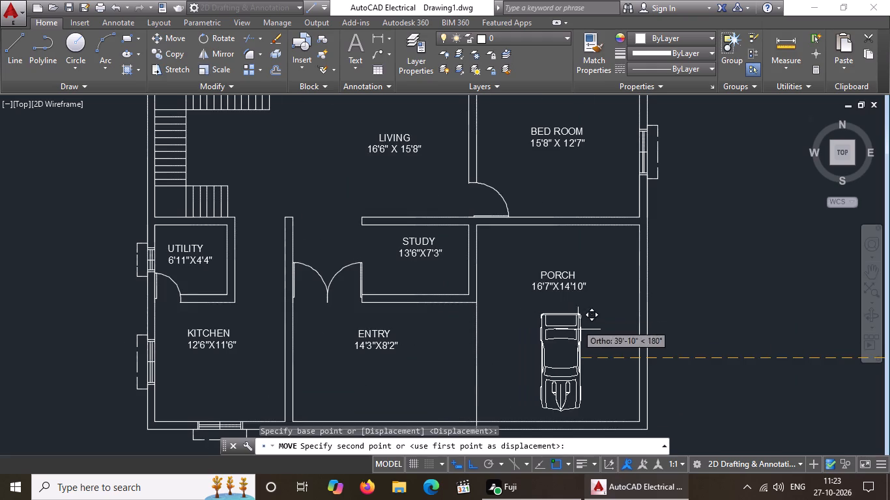
pyautogui.click(470, 464)
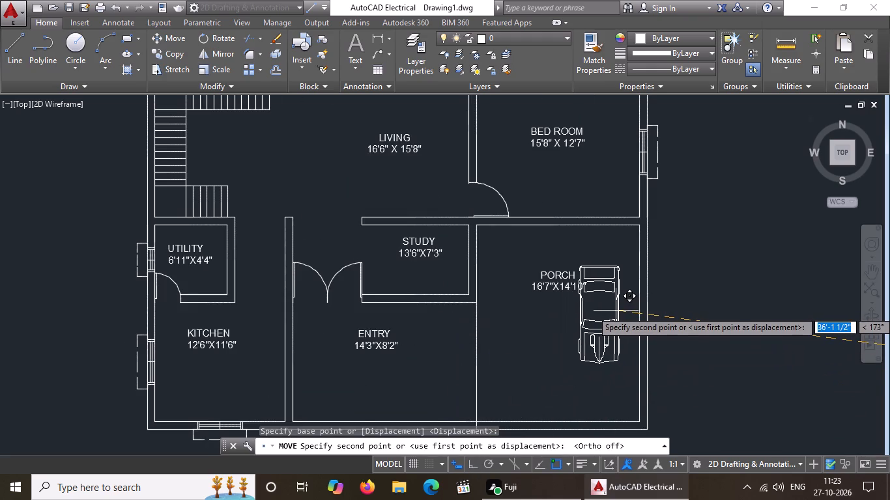
pyautogui.click(610, 304)
pyautogui.press('Escape')
# Move the PORCH room label about 10'-10" straight down, below the car.
pyautogui.click(549, 282)
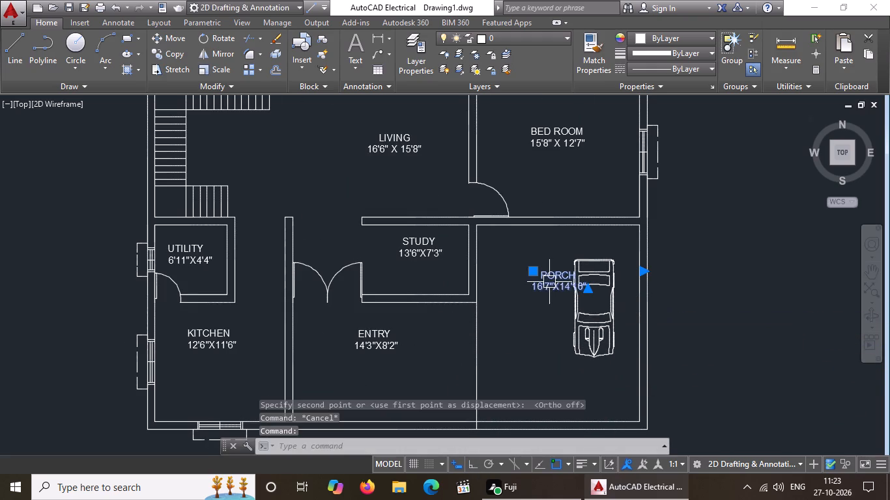
pyautogui.click(535, 269)
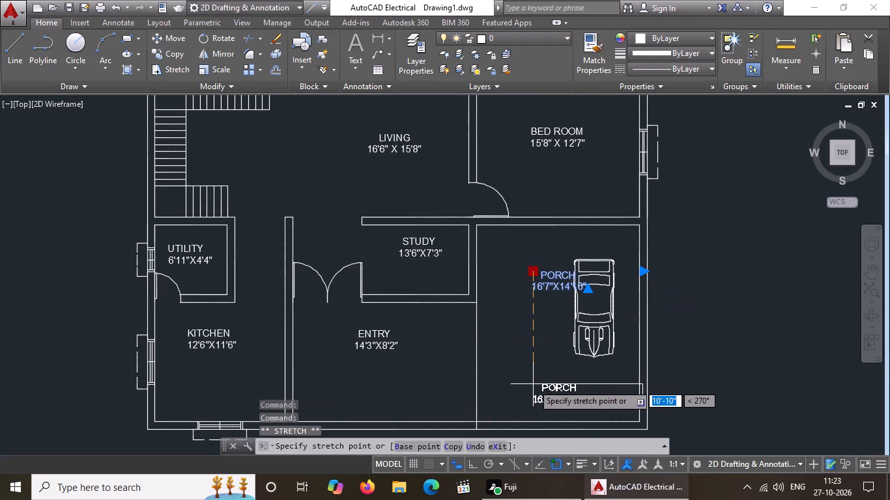
pyautogui.click(533, 384)
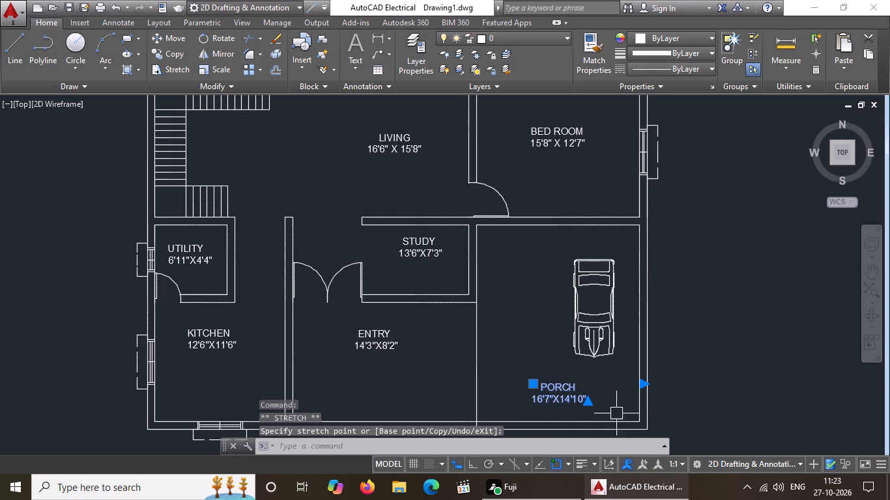
pyautogui.press('Escape')
# Scale the sports car in the porch up freehand by a factor of about 1.5.
pyautogui.click(596, 330)
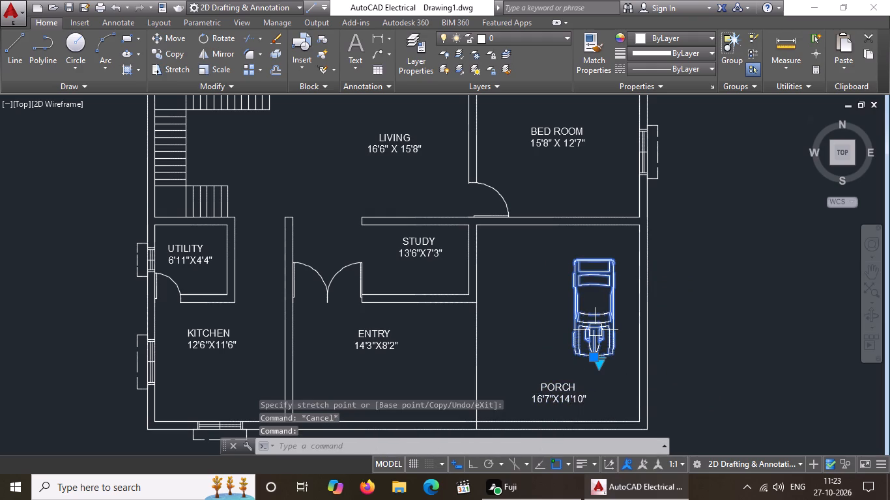
pyautogui.write('SC')
pyautogui.press('space')
pyautogui.click(599, 320)
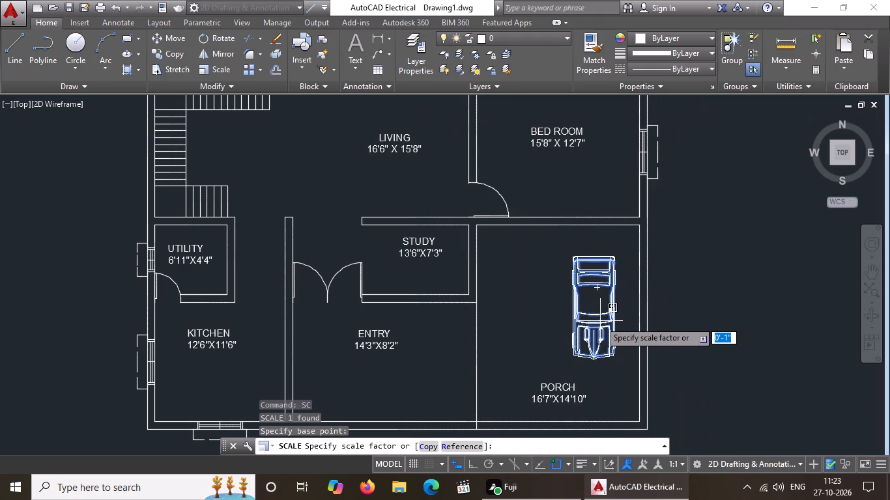
pyautogui.scroll(4, 600, 316)
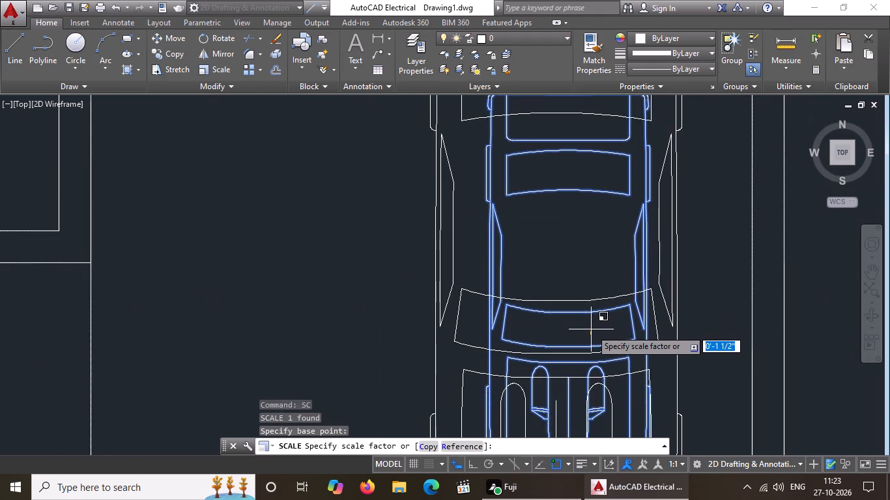
pyautogui.scroll(-2, 591, 329)
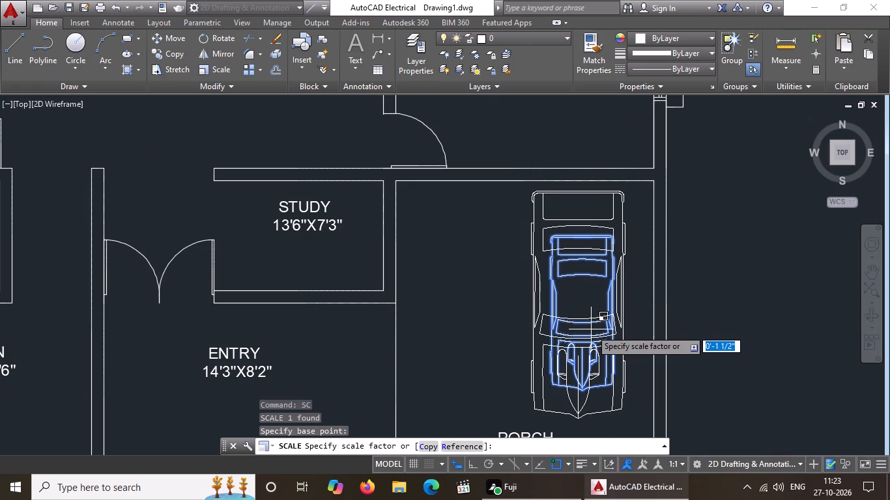
pyautogui.click(591, 329)
# Scale the sports car in the porch down freehand to about 0.9 of its size, using a base point near its windshield.
pyautogui.scroll(-4, 591, 329)
pyautogui.scroll(4, 593, 336)
pyautogui.click(581, 332)
pyautogui.write('SC')
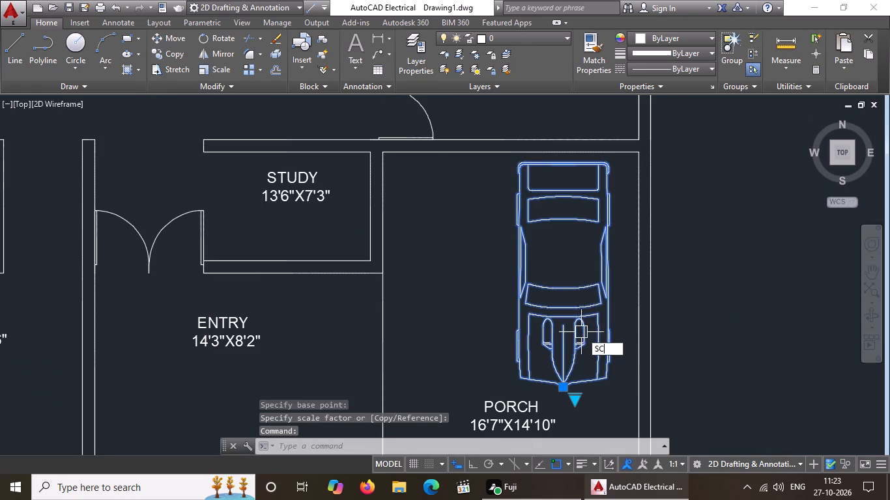
pyautogui.press('space')
pyautogui.click(571, 291)
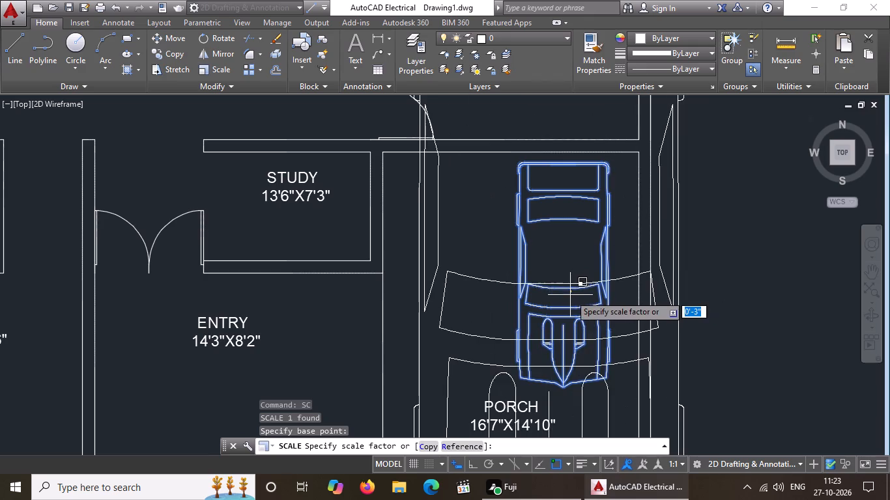
pyautogui.scroll(3, 570, 288)
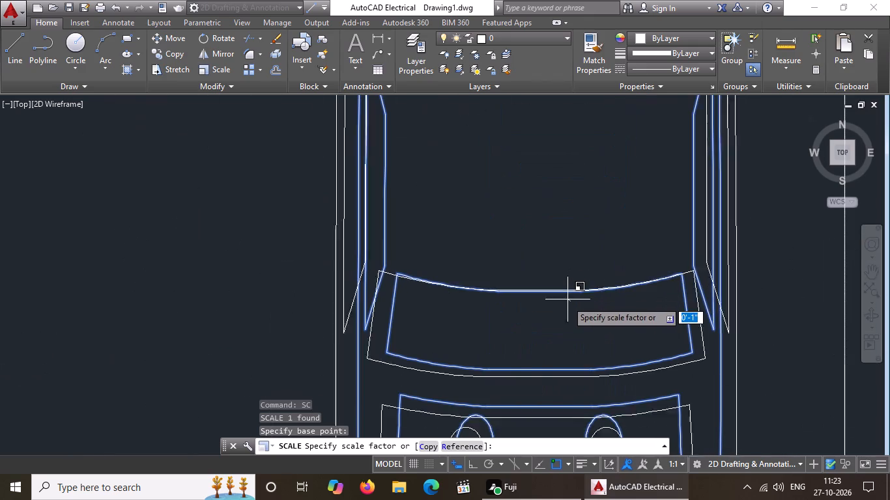
pyautogui.scroll(1, 567, 302)
pyautogui.scroll(-4, 567, 302)
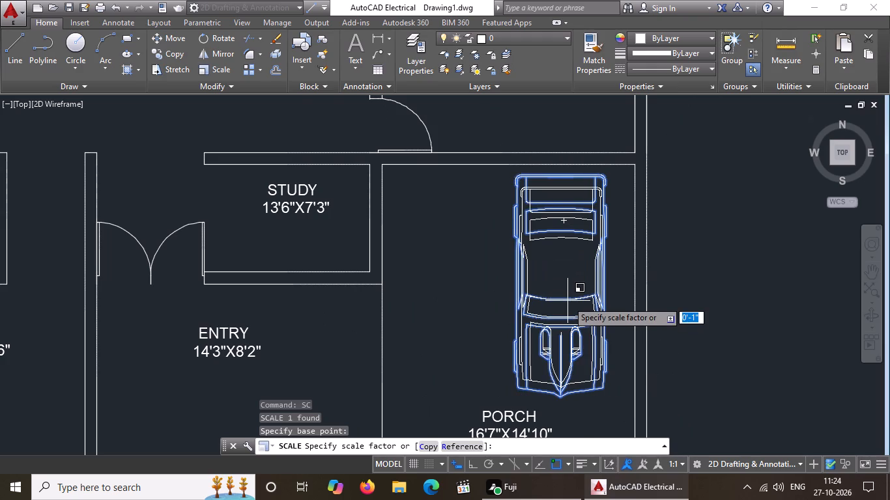
pyautogui.click(567, 301)
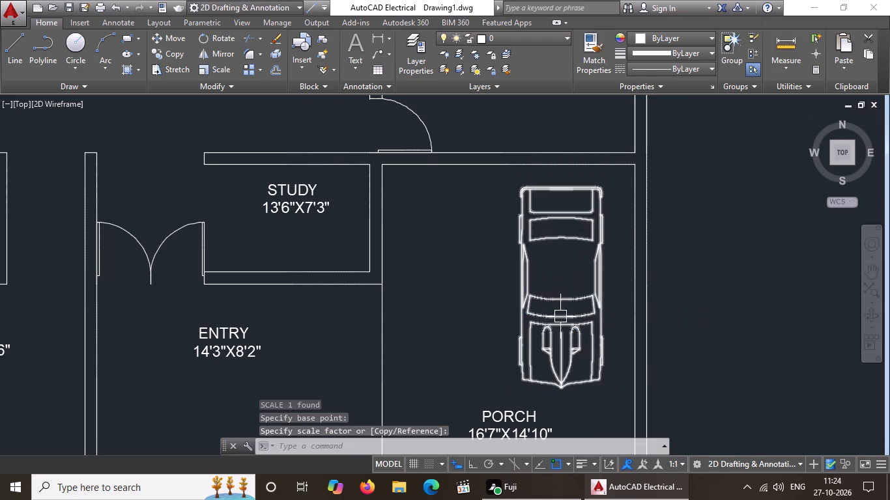
# Move the sports car away from the porch's outer side wall so it sits centred above the PORCH label.
pyautogui.scroll(-3, 565, 311)
pyautogui.click(570, 312)
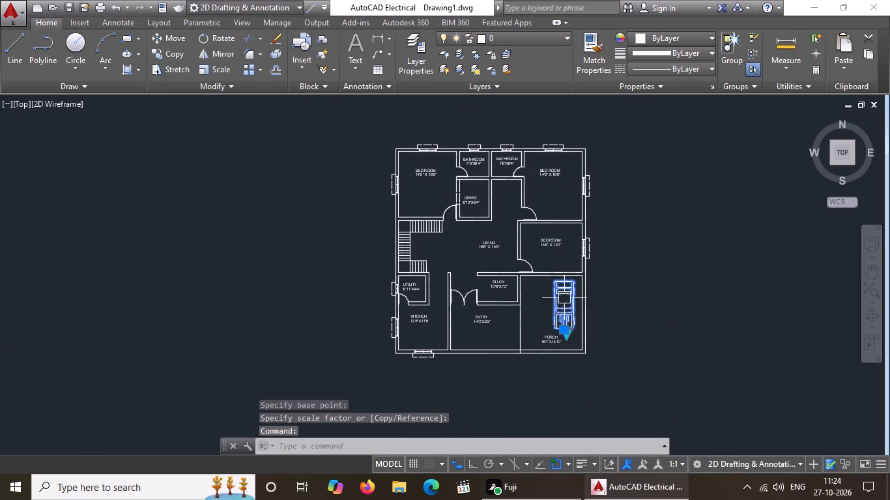
pyautogui.click(566, 328)
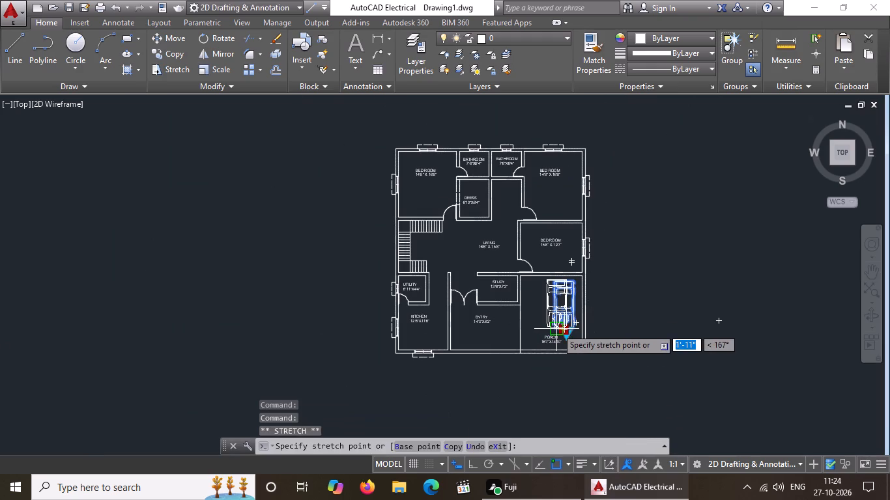
pyautogui.click(550, 330)
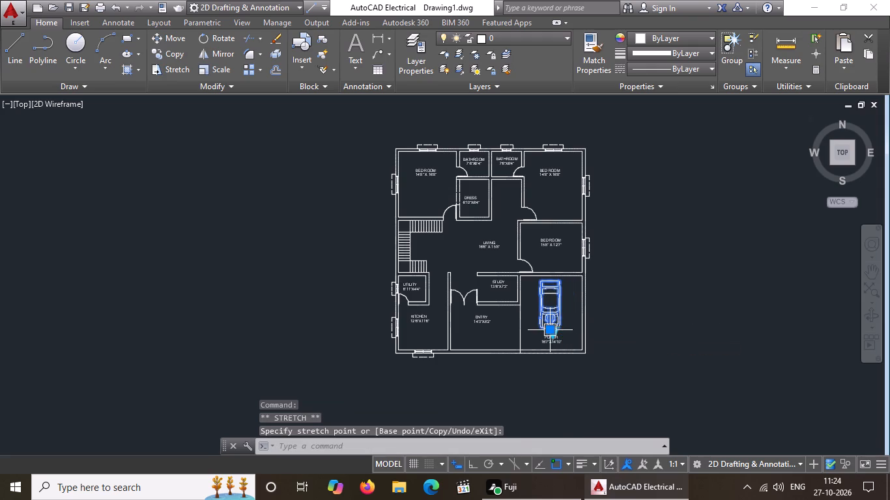
pyautogui.press('Escape')
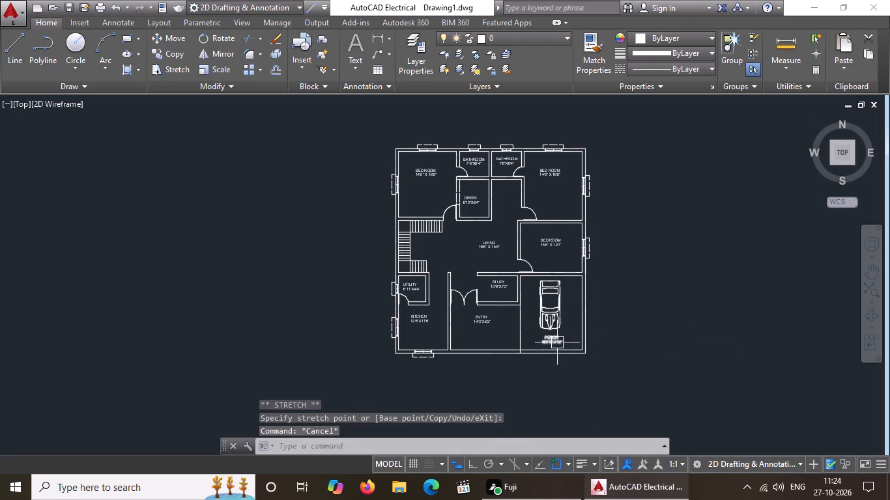
# Insert the rubber or philodendron plant block from DesignCenter's Home - Space Planner.dwg into empty space beside the plan, and close DesignCenter.
pyautogui.scroll(3, 490, 321)
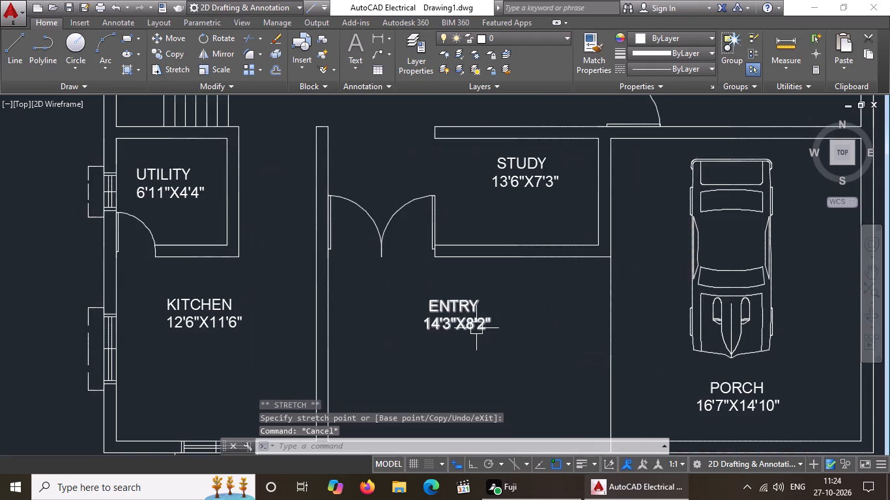
pyautogui.scroll(1, 476, 328)
pyautogui.scroll(-3, 476, 327)
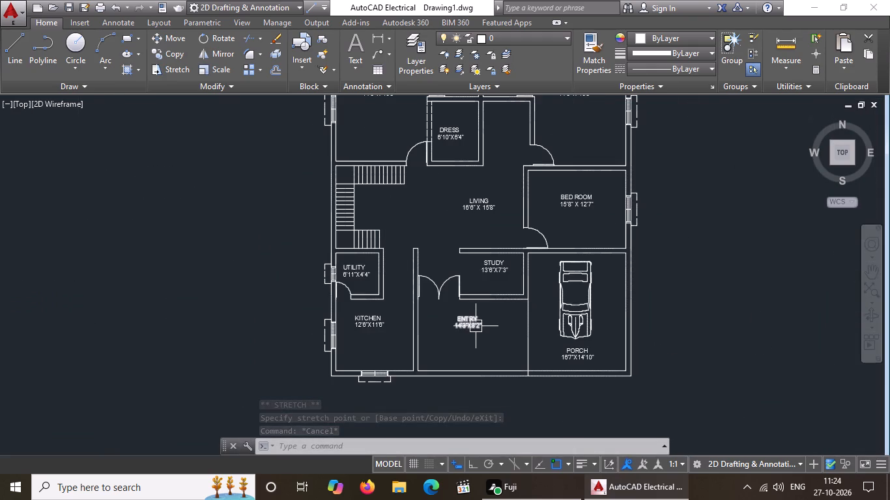
pyautogui.press('Escape')
pyautogui.press('Escape')
pyautogui.write('DC')
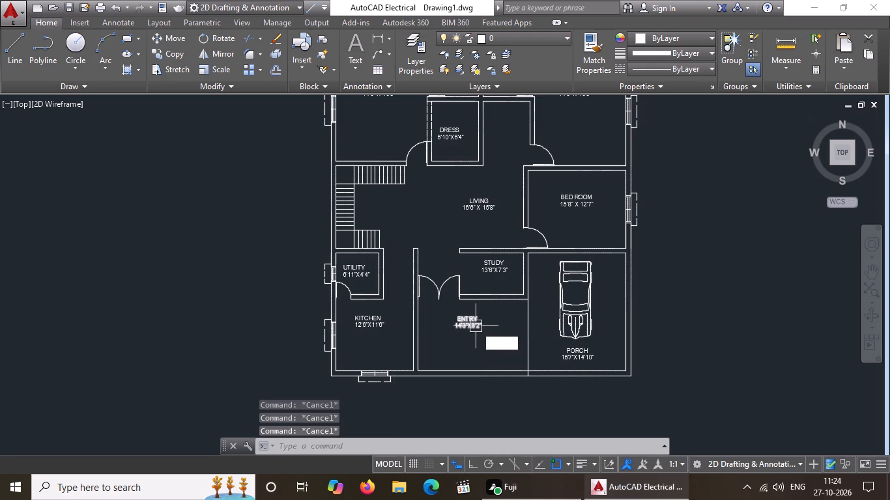
pyautogui.press('space')
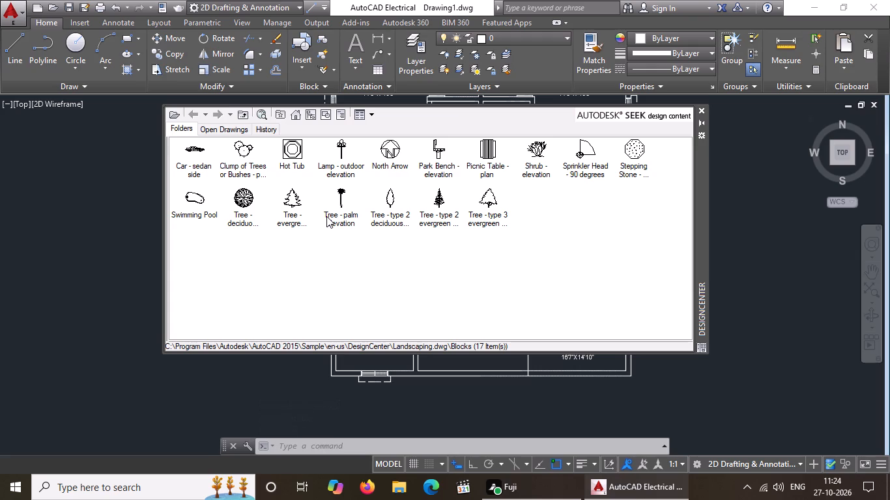
pyautogui.click(295, 114)
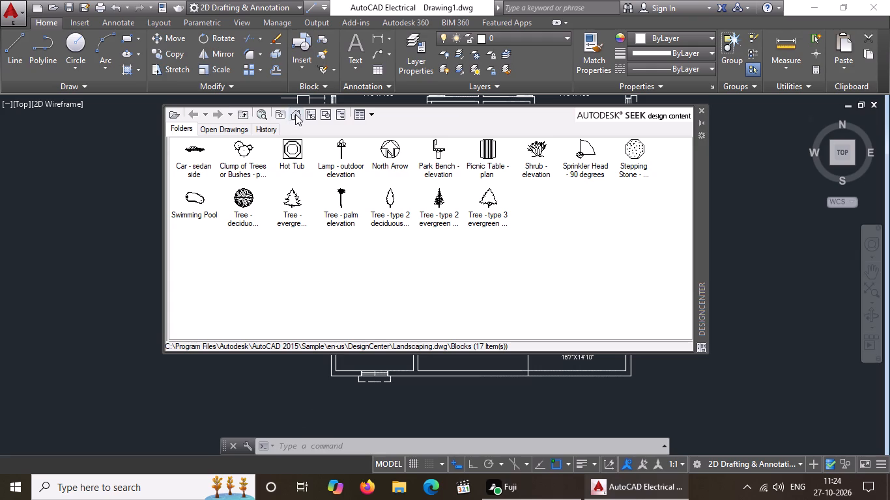
pyautogui.doubleClick(284, 158)
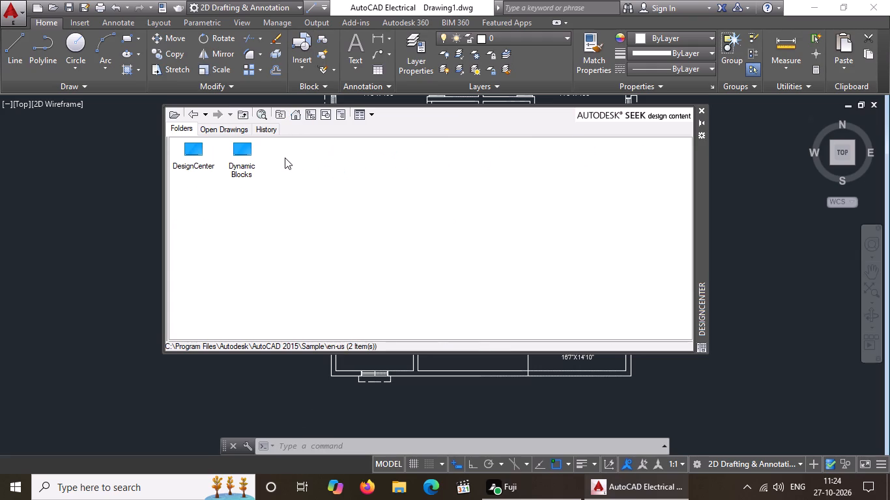
pyautogui.doubleClick(194, 160)
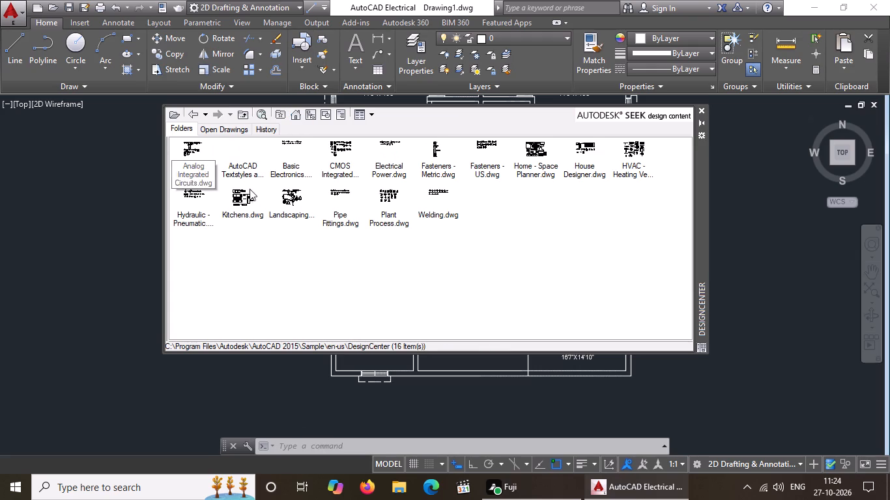
pyautogui.doubleClick(531, 161)
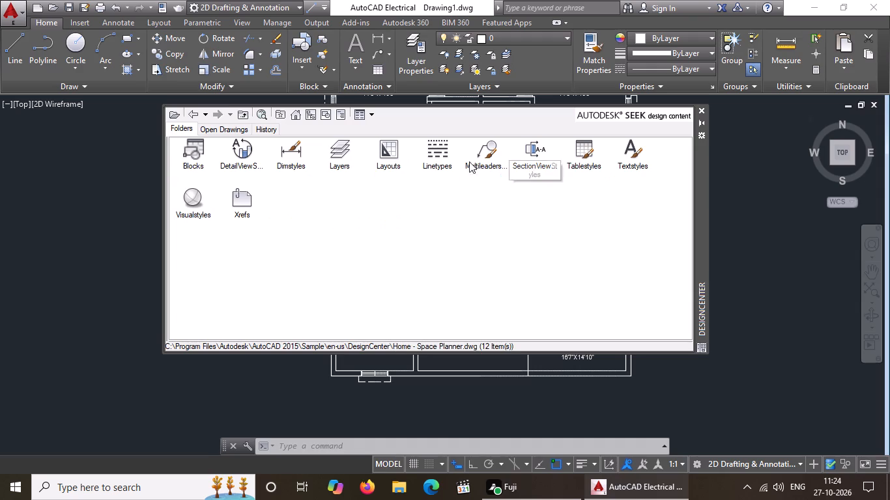
pyautogui.doubleClick(192, 150)
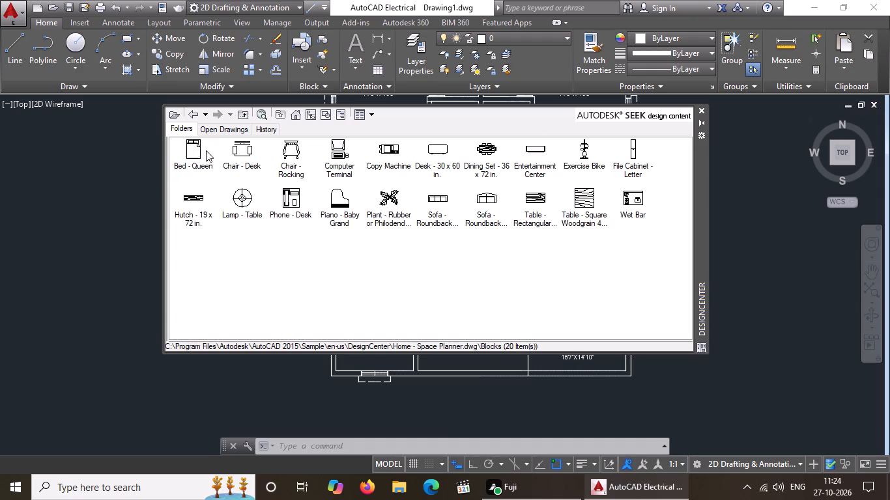
pyautogui.moveTo(392, 210); pyautogui.dragTo(98, 196)
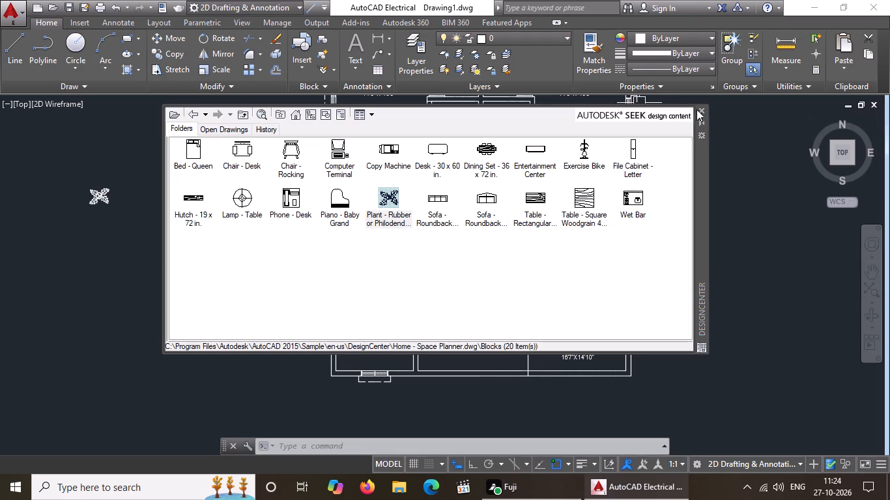
pyautogui.click(700, 113)
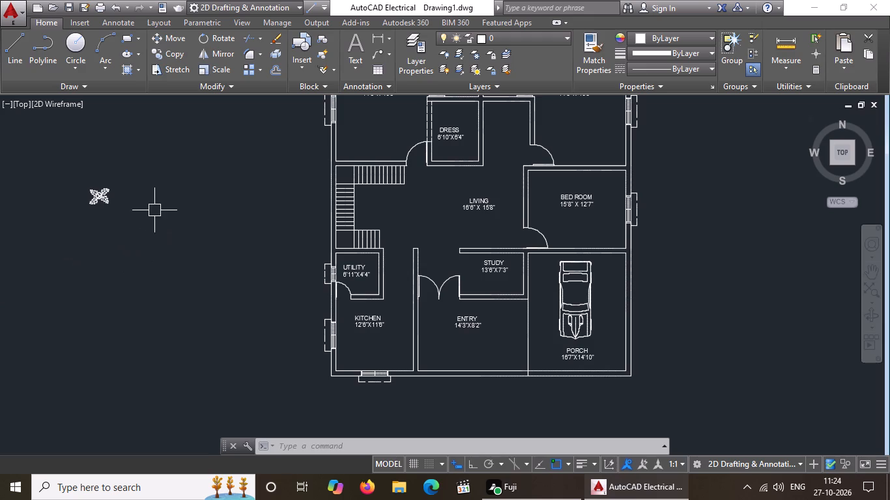
# Move the plant into the ENTRY, in the corner between the kitchen wall and the front wall.
pyautogui.click(102, 198)
pyautogui.moveTo(101, 196); pyautogui.dragTo(122, 205)
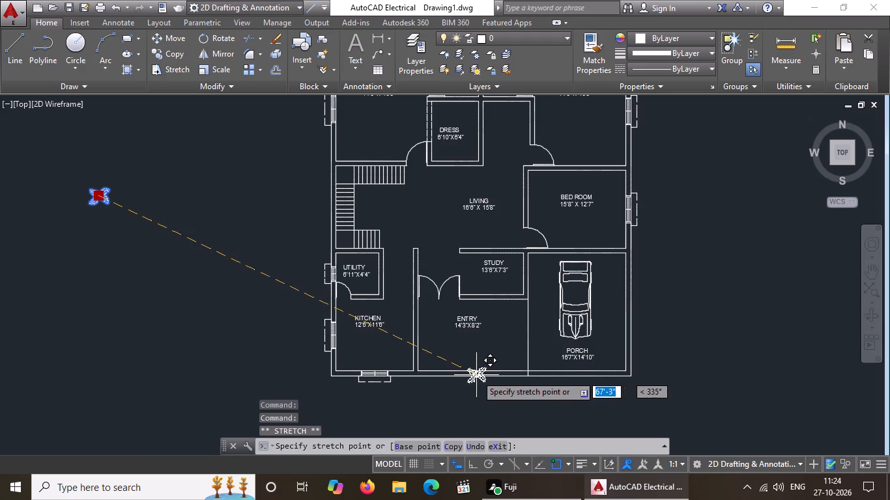
pyautogui.scroll(2, 477, 374)
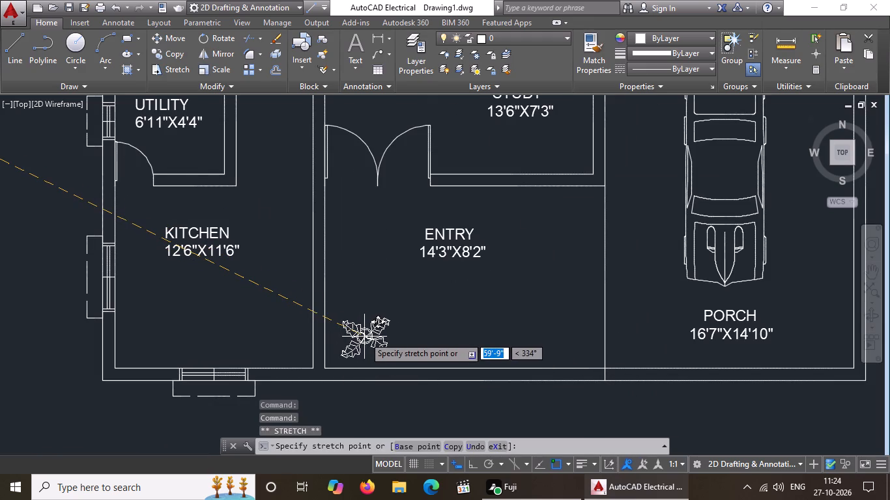
pyautogui.click(362, 335)
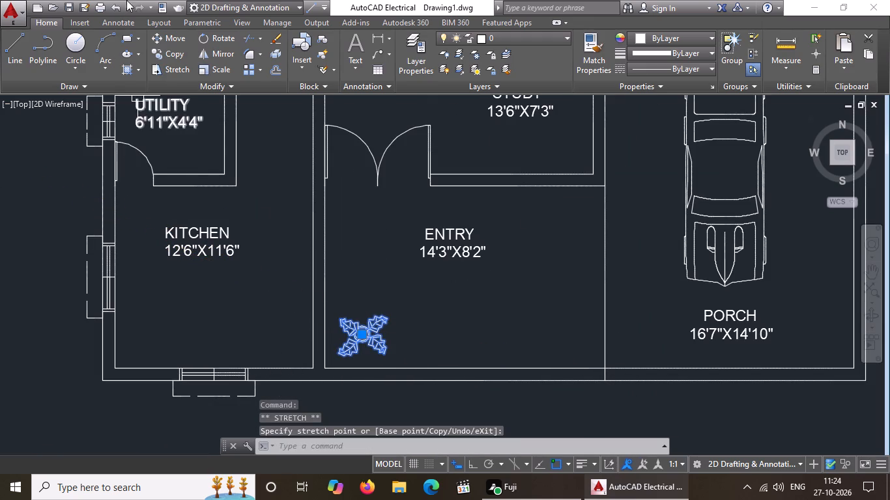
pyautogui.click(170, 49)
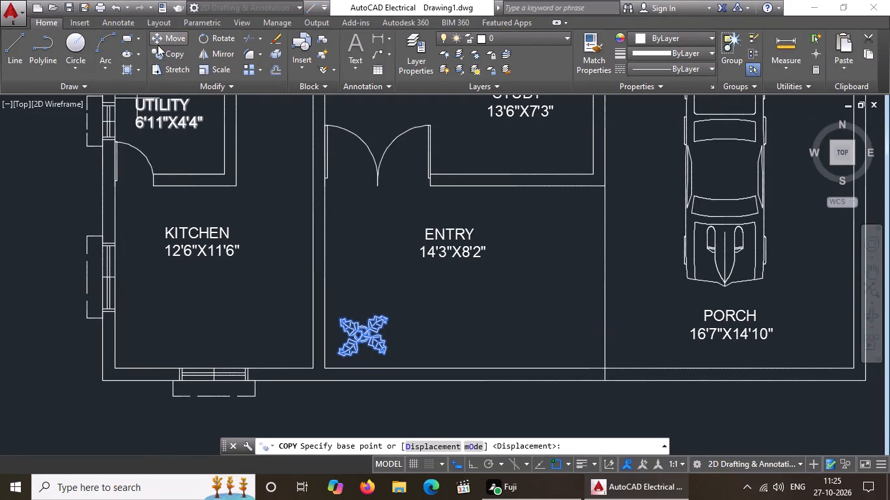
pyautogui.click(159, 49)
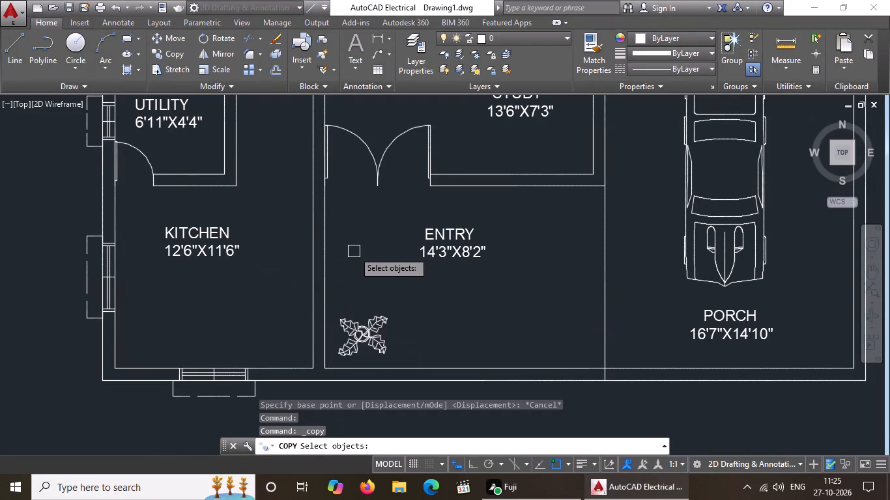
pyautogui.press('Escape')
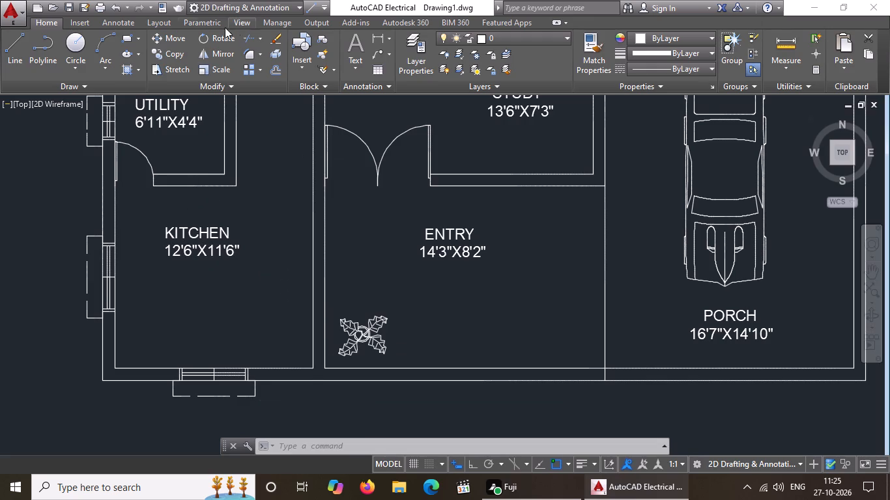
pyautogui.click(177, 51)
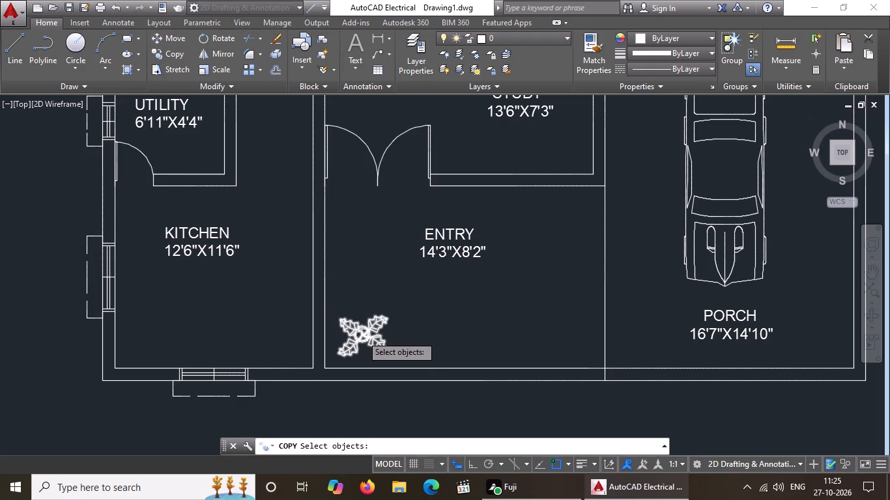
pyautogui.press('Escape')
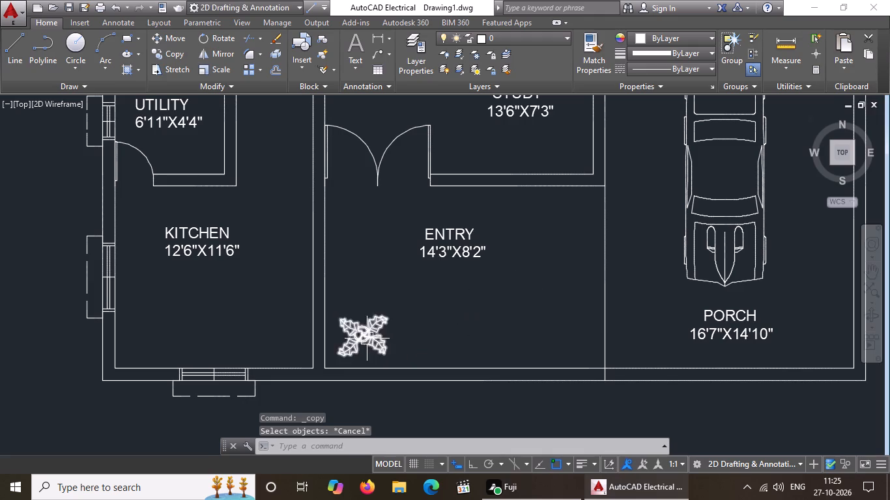
# With Ortho on, copy the plant along the ENTRY's front wall, once near the porch and once midway, about 6'-8" from the original.
pyautogui.click(366, 337)
pyautogui.click(181, 51)
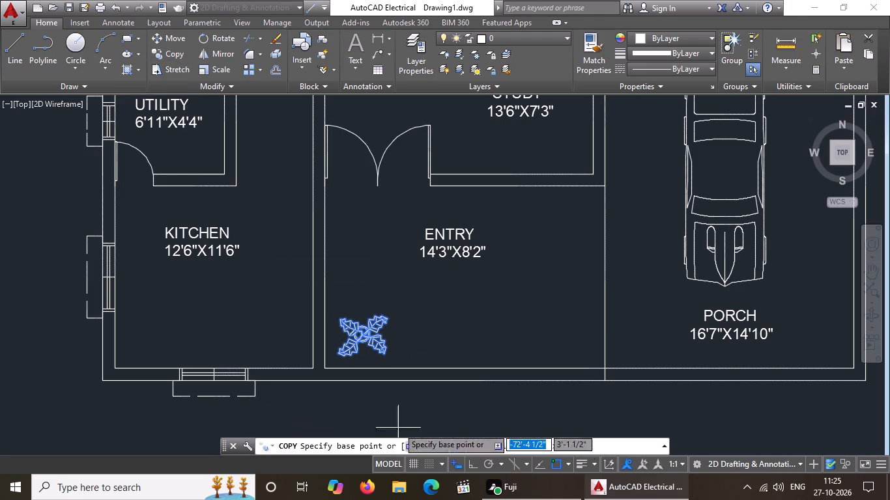
pyautogui.click(362, 332)
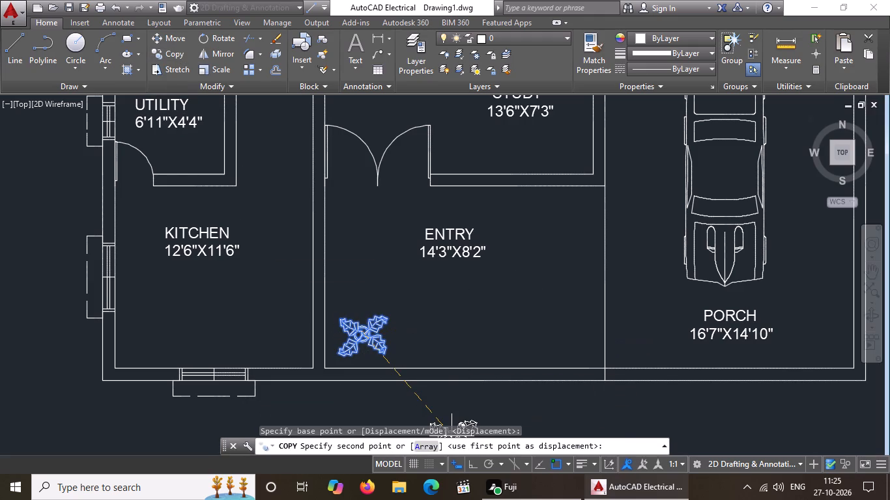
pyautogui.click(477, 461)
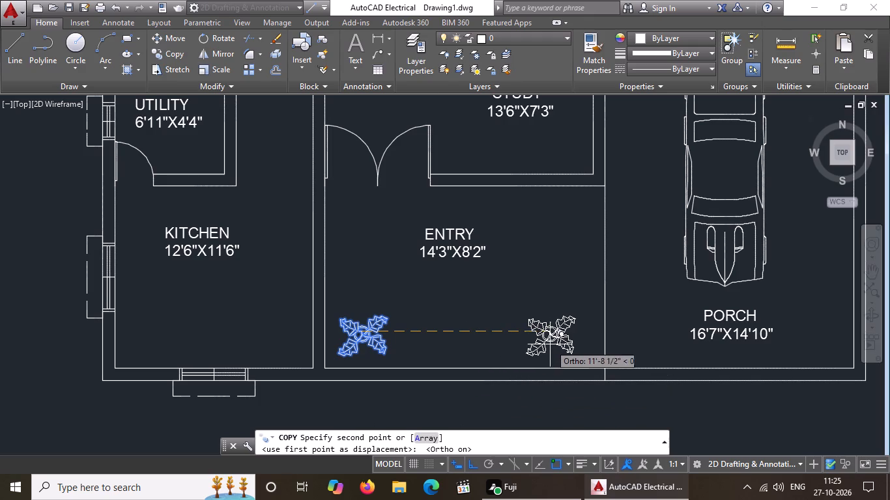
pyautogui.click(565, 340)
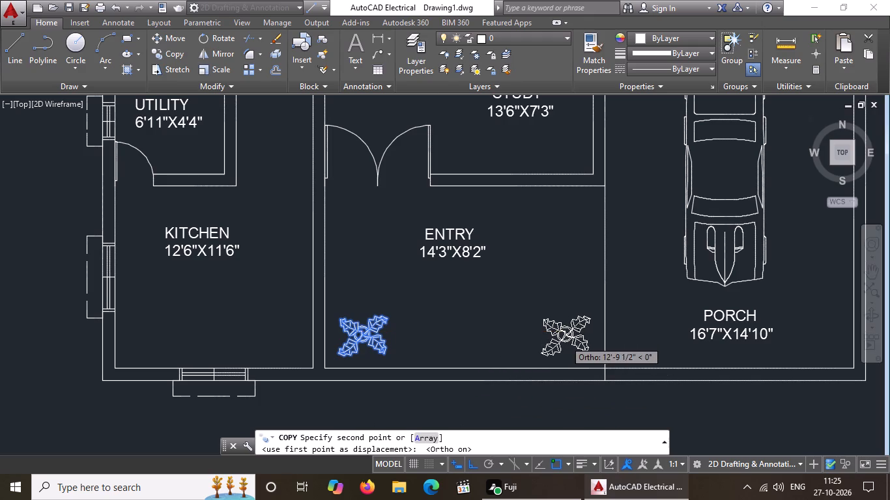
pyautogui.click(465, 335)
pyautogui.scroll(-4, 554, 359)
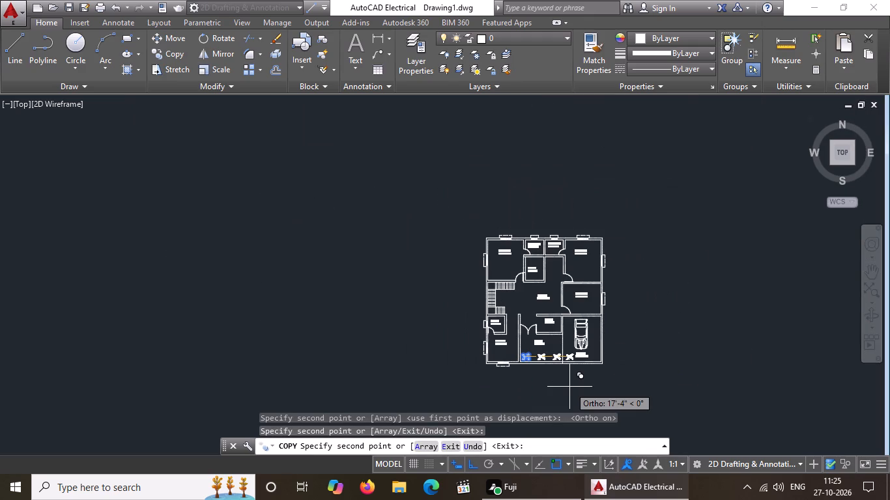
pyautogui.press('Escape')
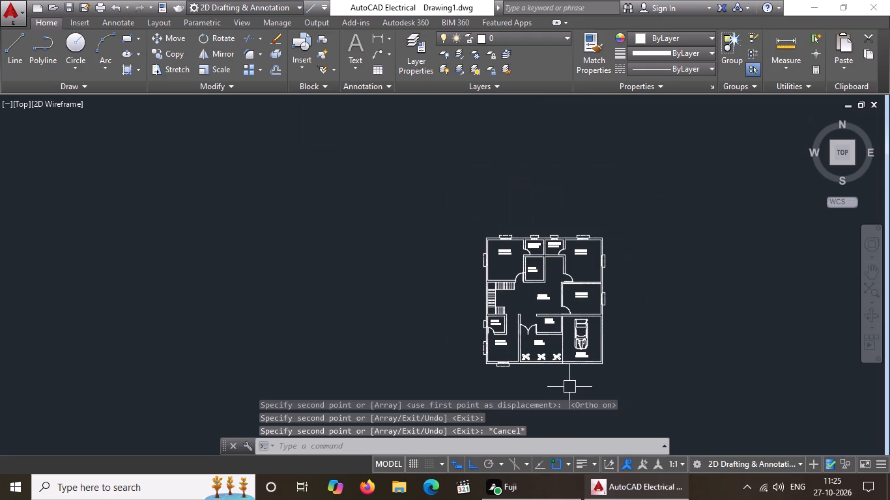
pyautogui.scroll(2, 553, 355)
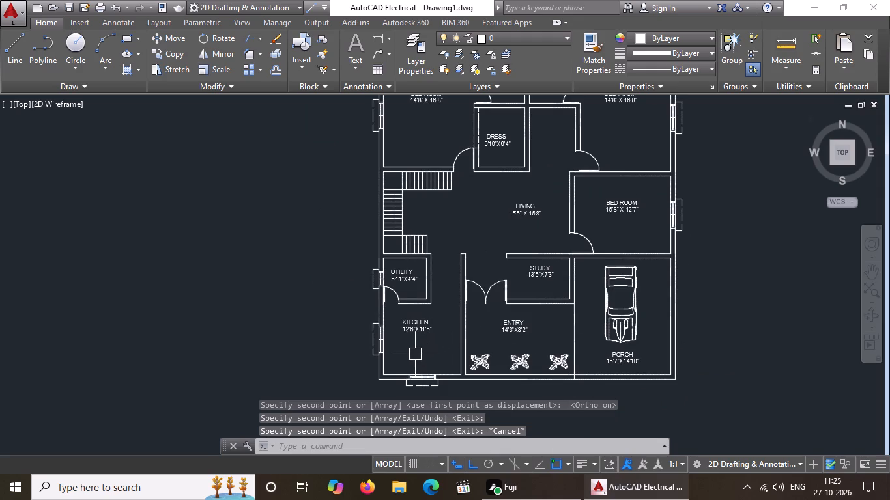
# With Ortho off, move the ENTRY room label about 3'-4" toward the porch and slightly toward the plants.
pyautogui.click(511, 320)
pyautogui.click(501, 324)
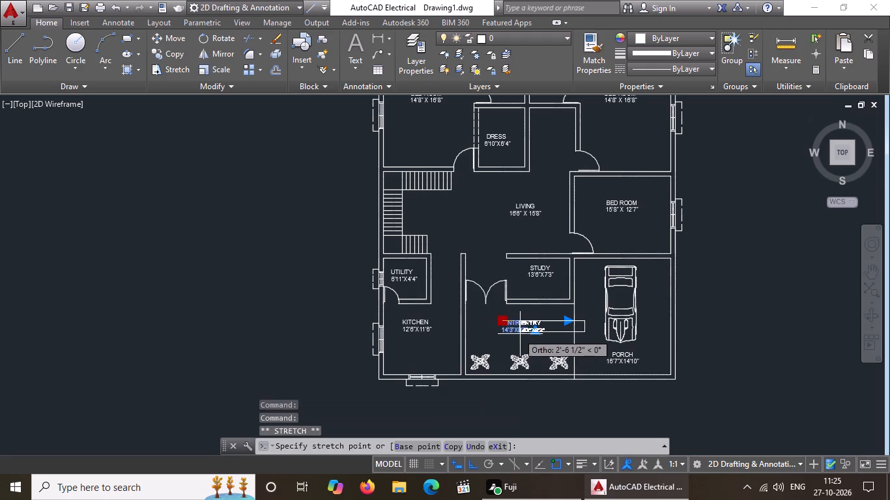
pyautogui.click(472, 463)
pyautogui.scroll(2, 547, 333)
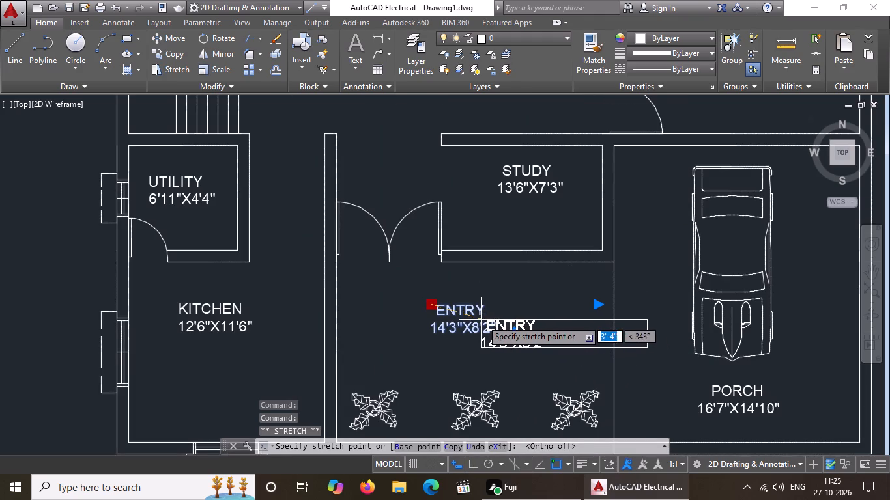
pyautogui.click(481, 316)
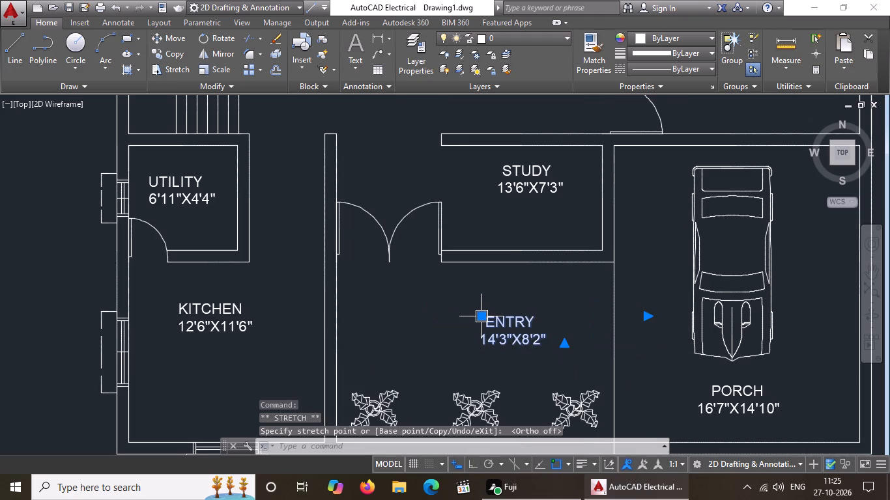
pyautogui.scroll(-2, 481, 316)
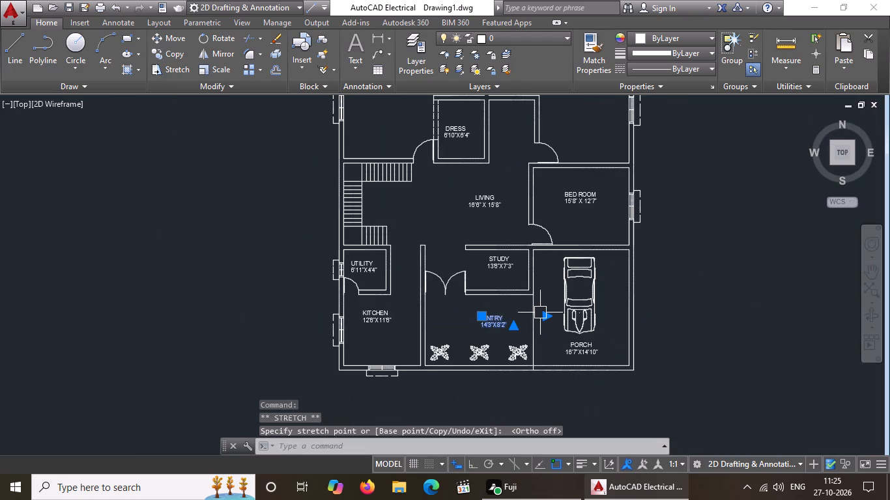
pyautogui.press('Escape')
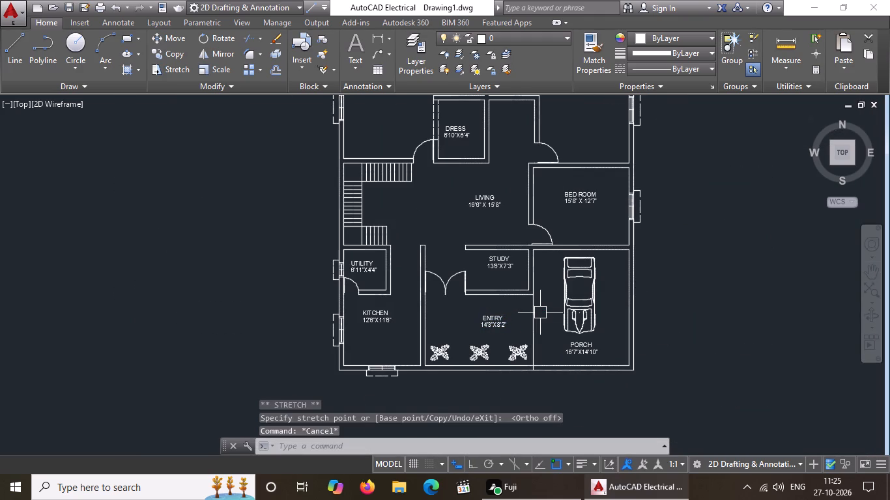
pyautogui.scroll(3, 394, 346)
pyautogui.scroll(-3, 394, 346)
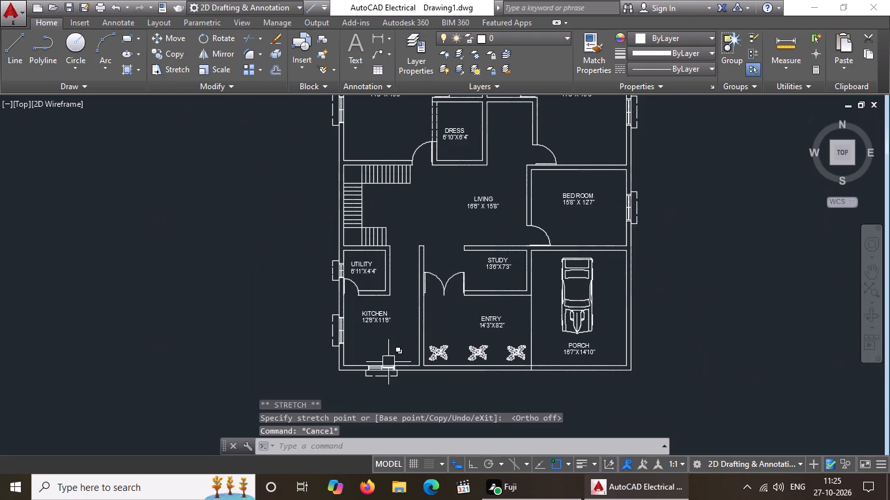
# Open DesignCenter and browse to the blocks of Kitchens.dwg in the en-us DesignCenter sample folder.
pyautogui.write('DC')
pyautogui.press('space')
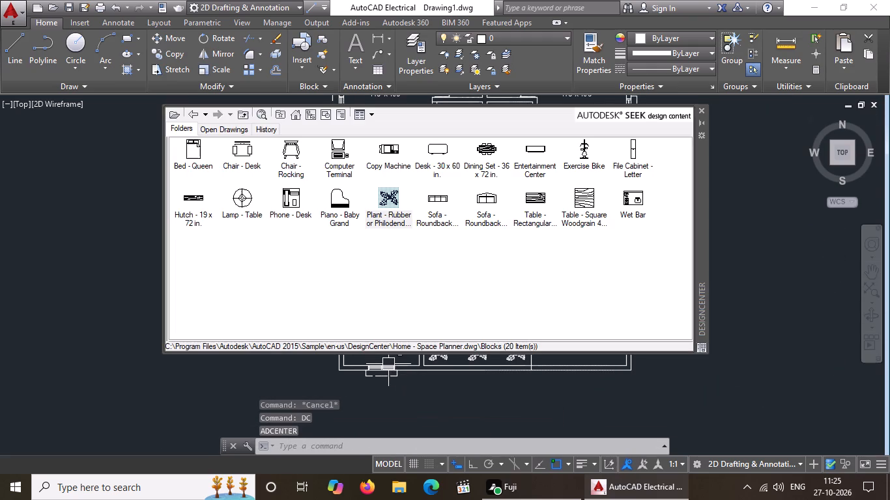
pyautogui.click(298, 113)
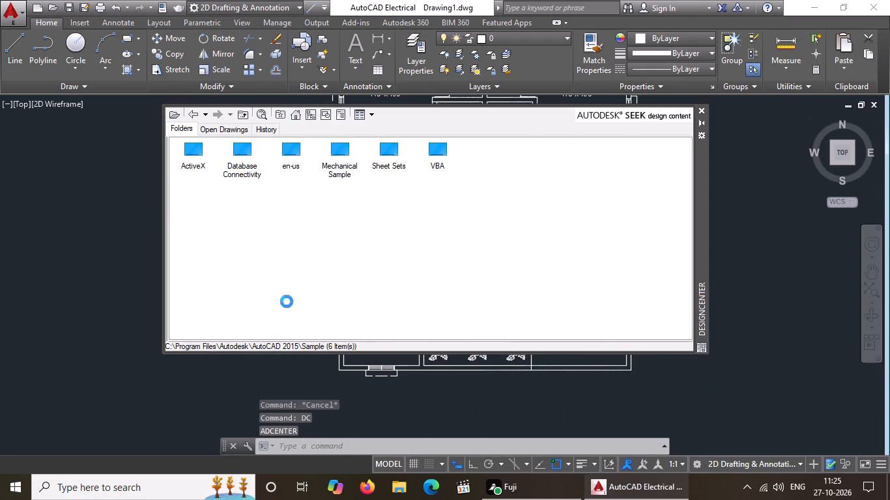
pyautogui.doubleClick(296, 151)
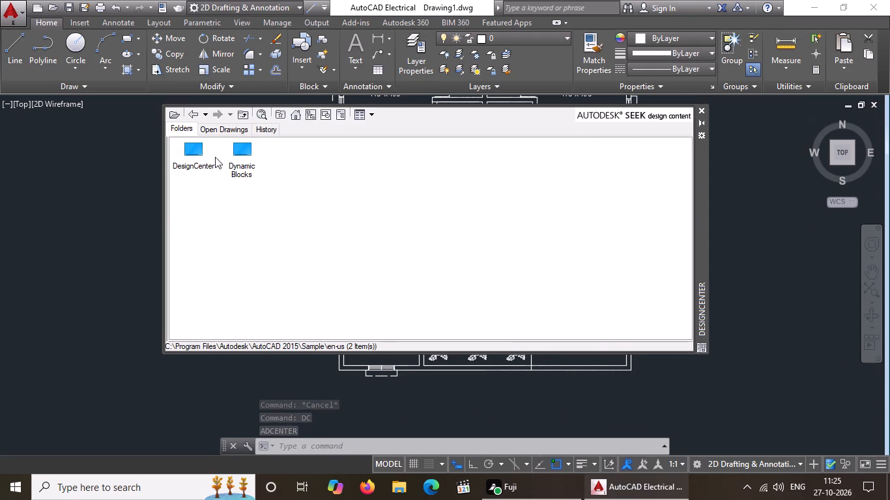
pyautogui.doubleClick(194, 157)
pyautogui.doubleClick(237, 201)
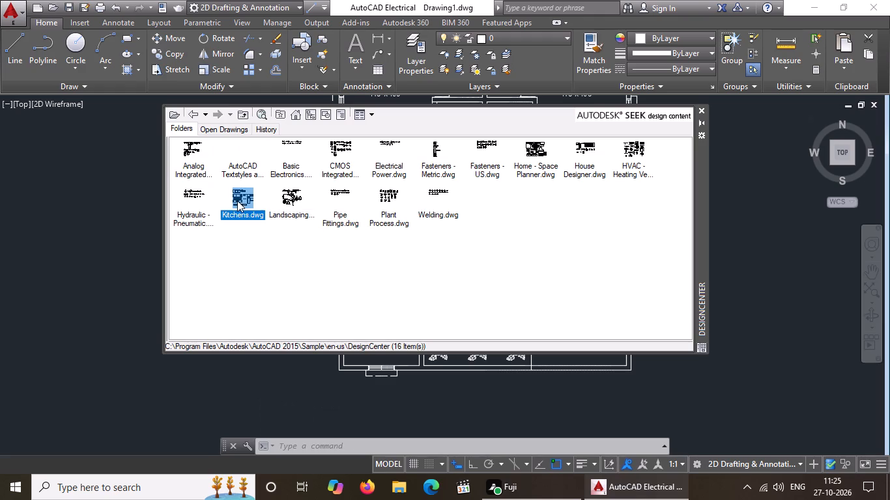
pyautogui.doubleClick(237, 201)
pyautogui.doubleClick(184, 156)
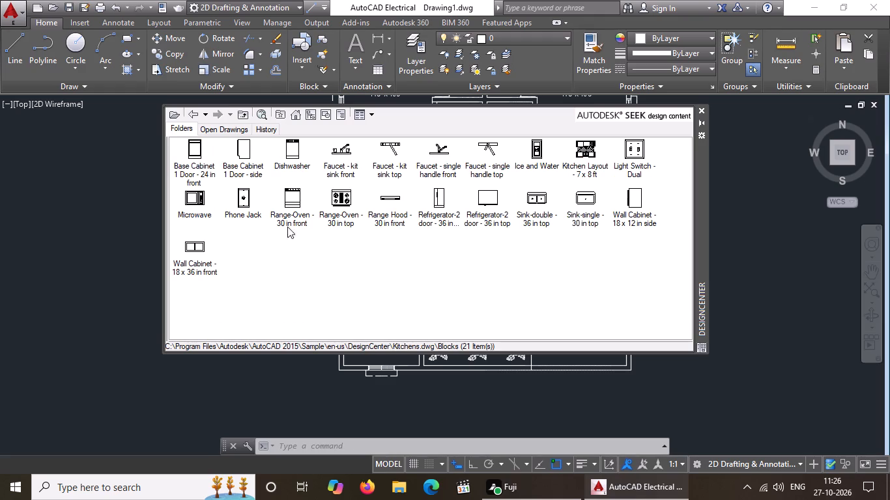
# Insert the top-view range-oven, refrigerator, double sink and single sink and the front-view 18 x 36 wall cabinet beside the plan; close DesignCenter.
pyautogui.moveTo(336, 201); pyautogui.dragTo(126, 214)
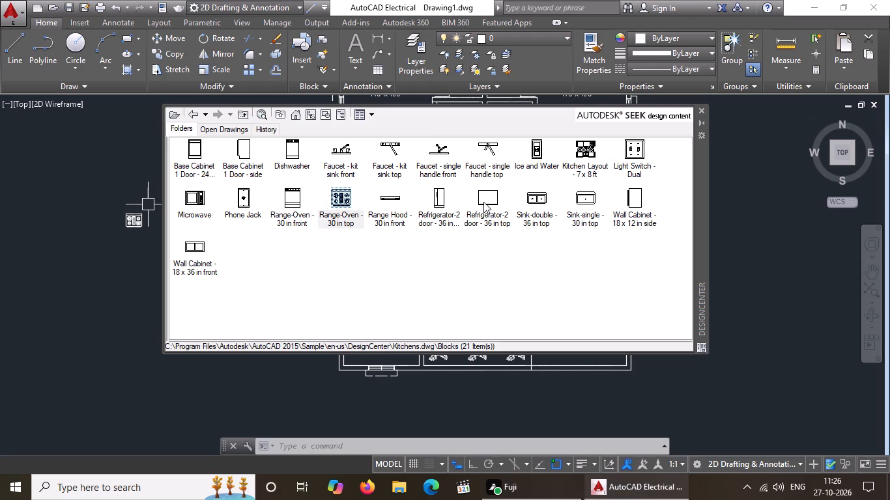
pyautogui.moveTo(483, 201); pyautogui.dragTo(134, 251)
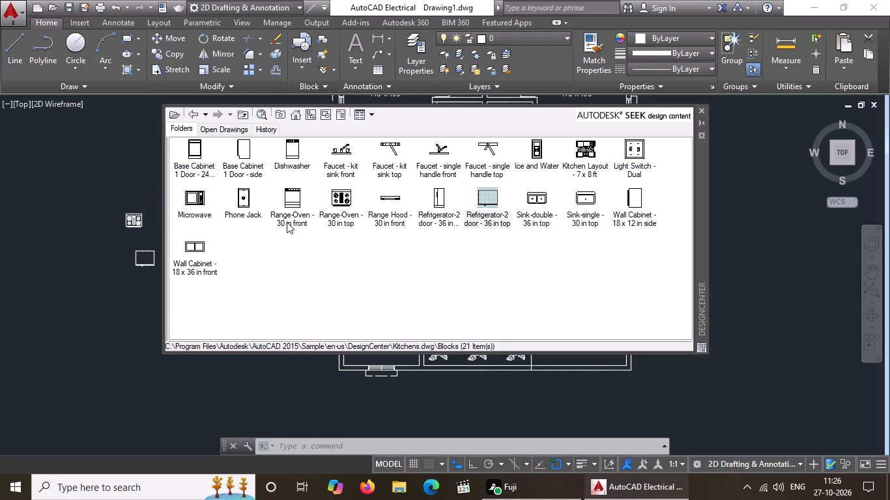
pyautogui.moveTo(544, 199); pyautogui.dragTo(108, 178)
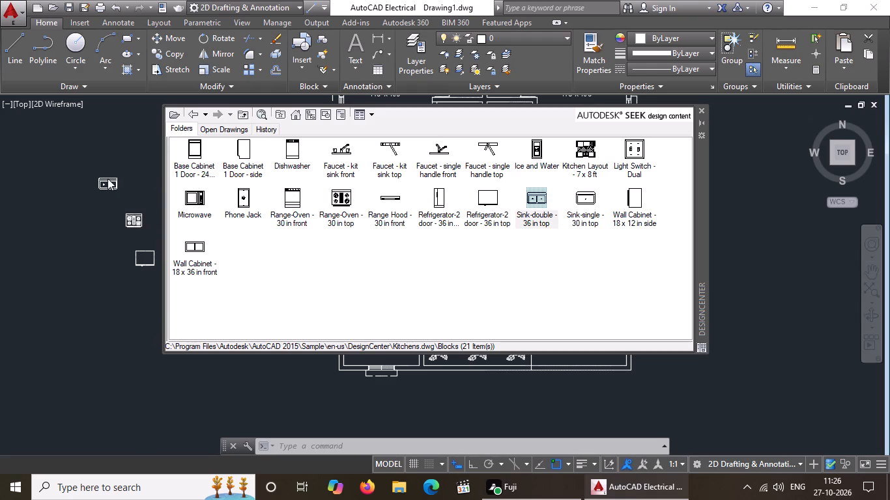
pyautogui.moveTo(583, 197); pyautogui.dragTo(189, 266)
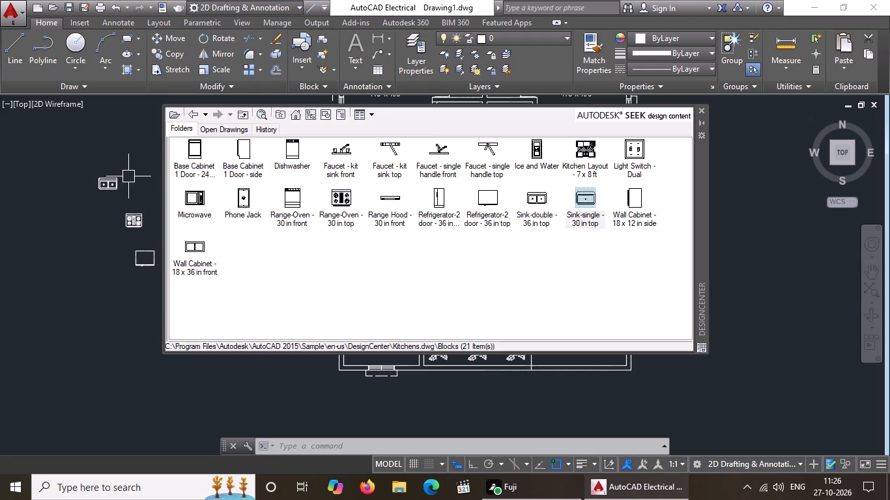
pyautogui.moveTo(189, 266); pyautogui.dragTo(127, 271)
pyautogui.moveTo(203, 251); pyautogui.dragTo(186, 253)
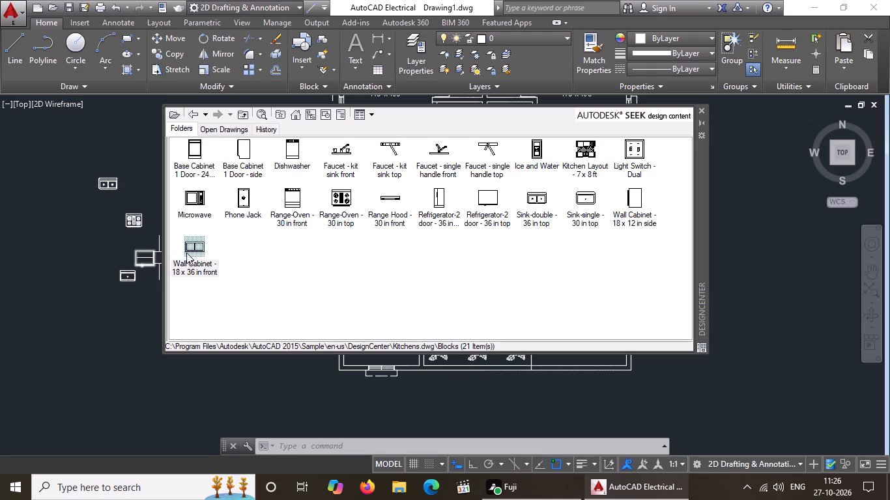
pyautogui.moveTo(186, 253); pyautogui.dragTo(86, 247)
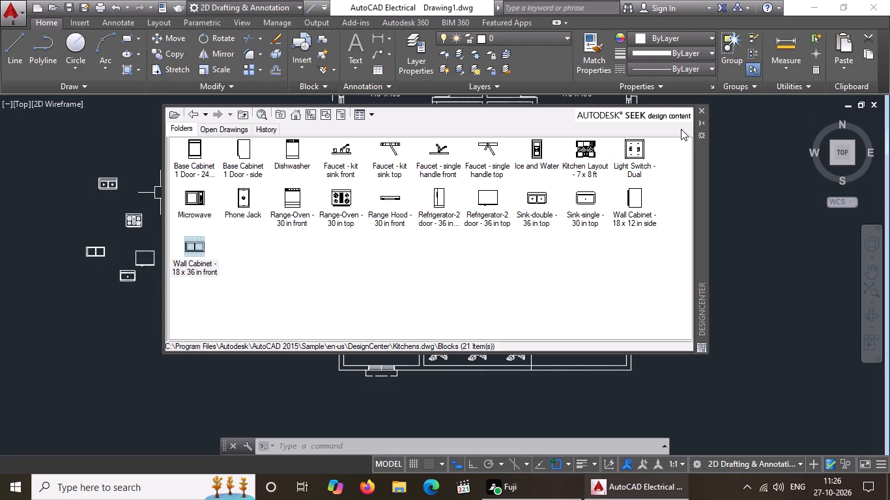
pyautogui.click(702, 107)
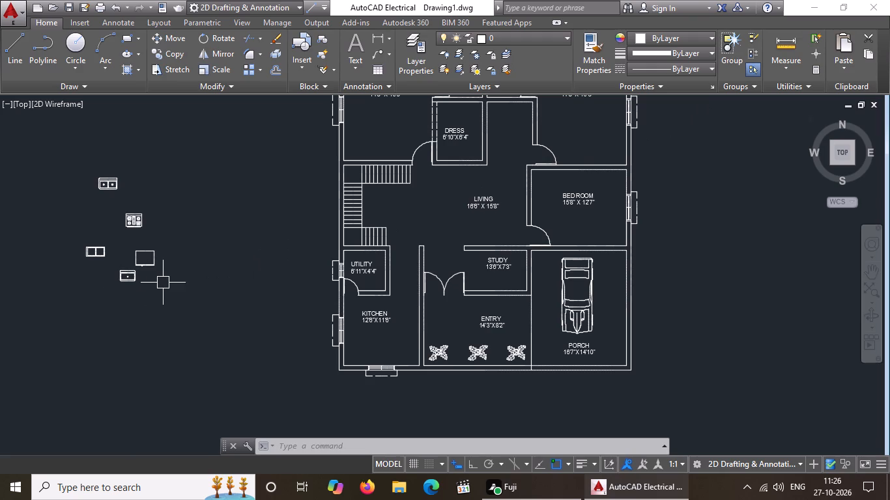
# Move the range-oven block into the KITCHEN, against the front wall in front of its window.
pyautogui.scroll(1, 84, 287)
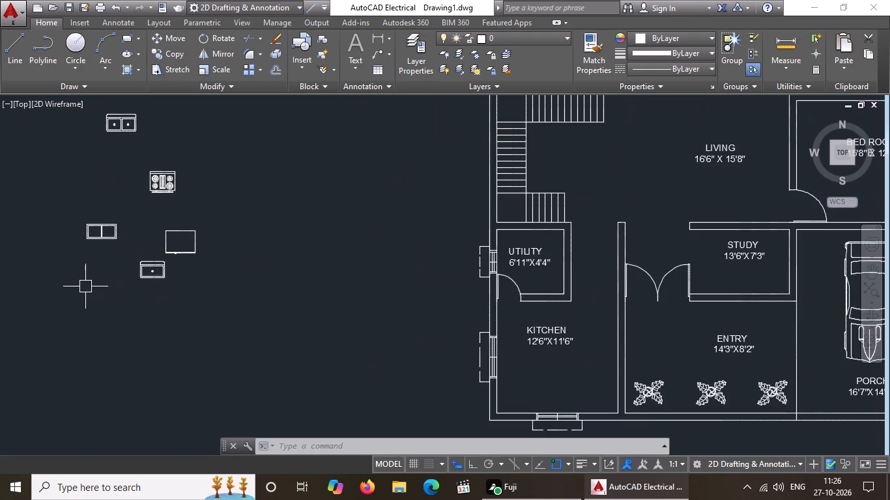
pyautogui.click(160, 191)
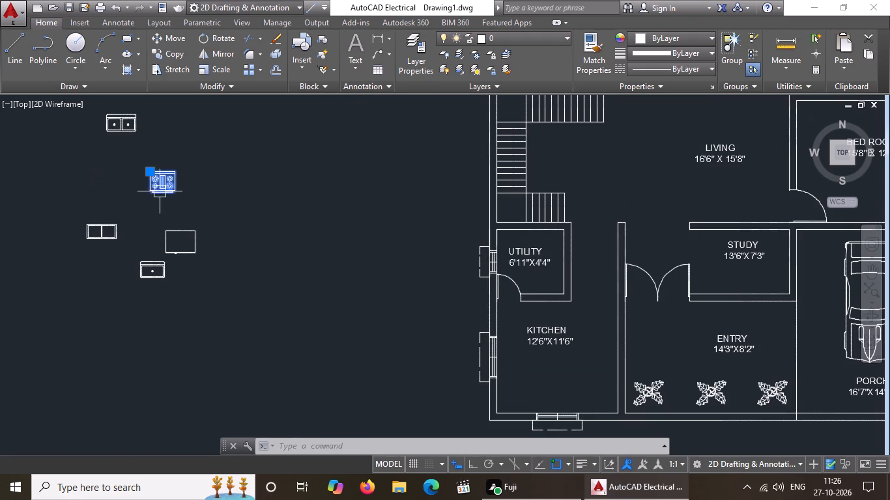
pyautogui.click(149, 169)
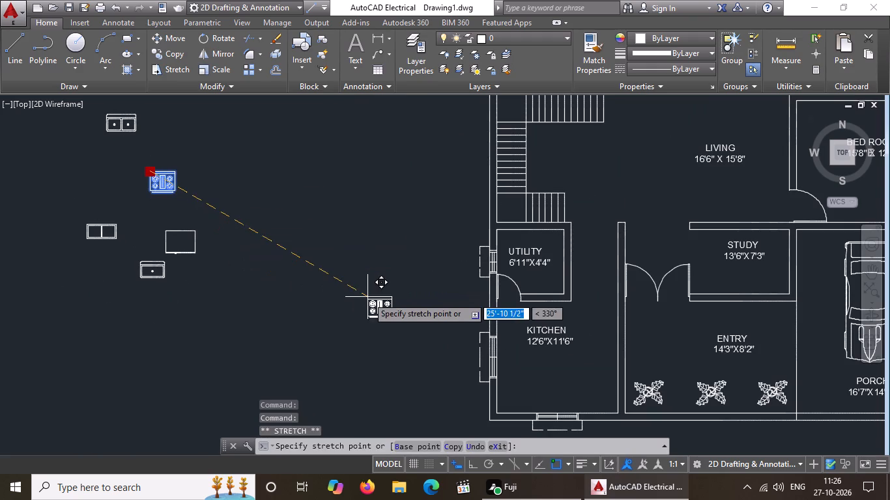
pyautogui.scroll(-1, 366, 281)
pyautogui.scroll(2, 519, 352)
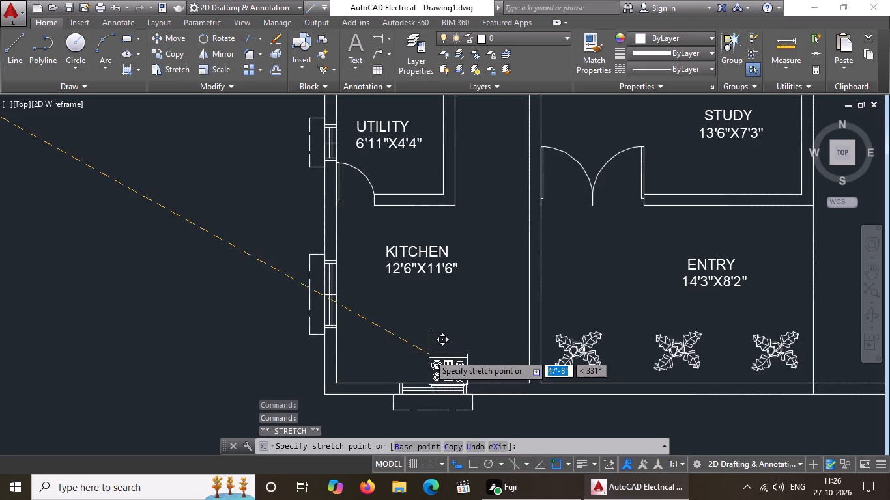
pyautogui.scroll(2, 414, 350)
pyautogui.scroll(-3, 414, 314)
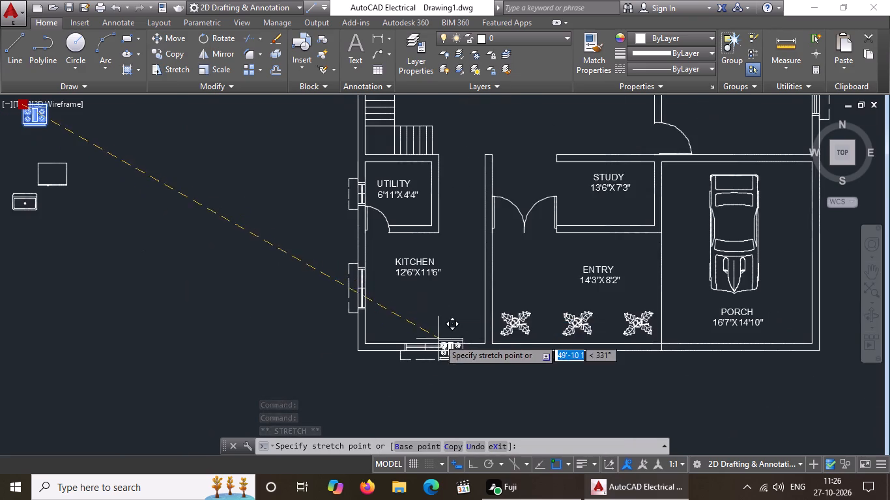
pyautogui.scroll(3, 423, 324)
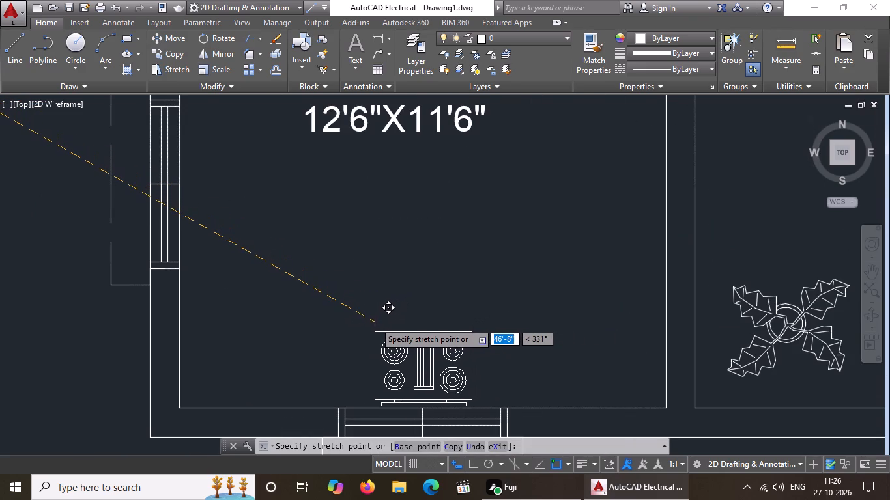
pyautogui.click(375, 322)
pyautogui.scroll(-4, 394, 305)
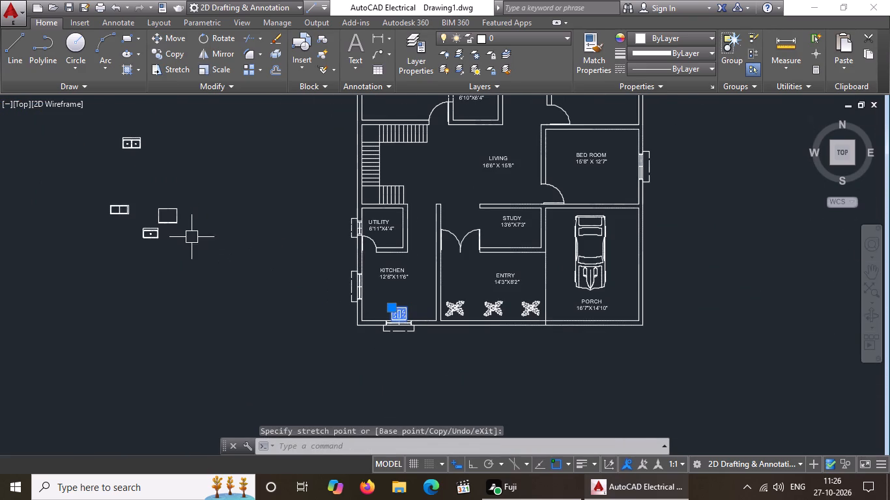
# With Ortho on, rotate the double sink 90° clockwise about its upper corner.
pyautogui.click(130, 141)
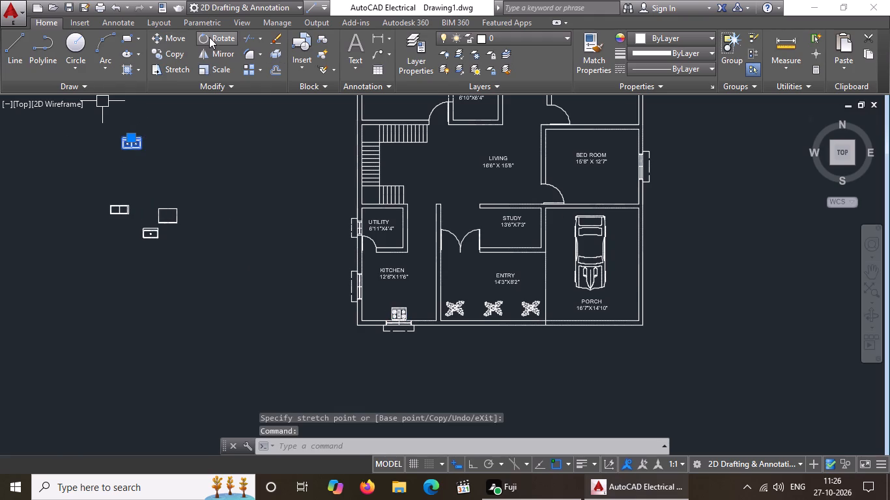
pyautogui.click(209, 37)
pyautogui.click(141, 136)
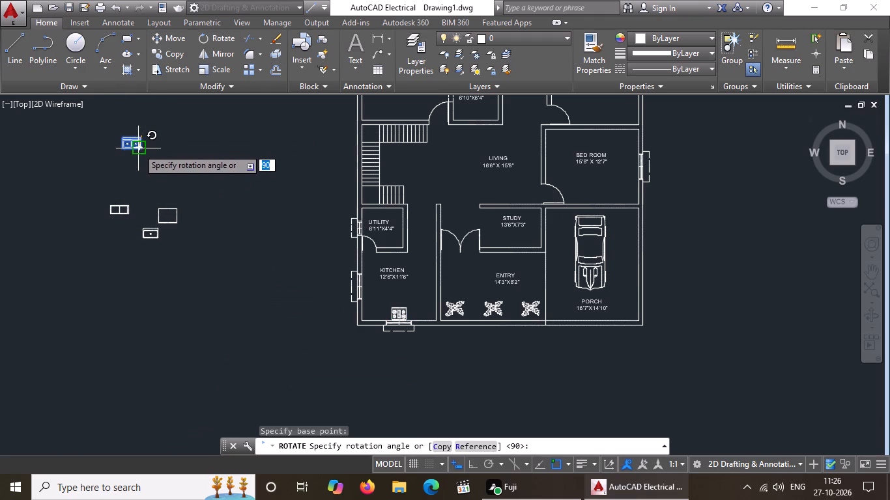
pyautogui.click(474, 461)
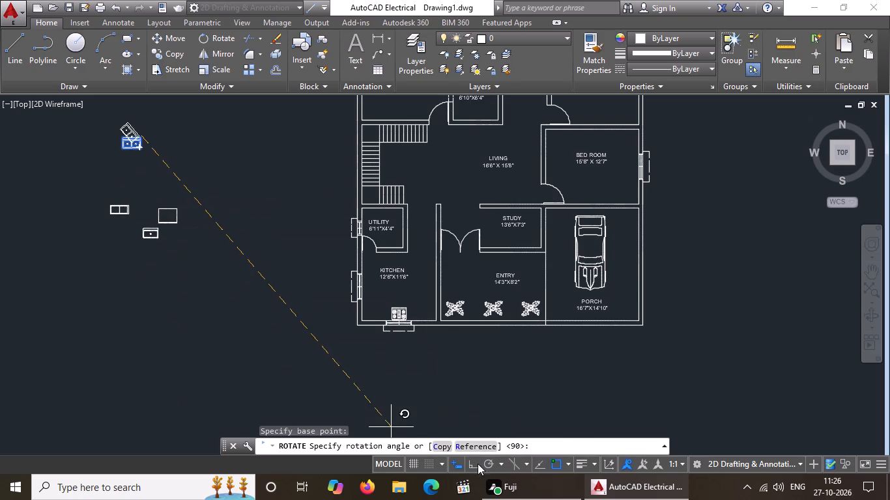
pyautogui.click(478, 464)
pyautogui.click(167, 185)
# With Ortho off, move the rotated double sink into the KITCHEN, against the outer side wall at its window.
pyautogui.click(140, 120)
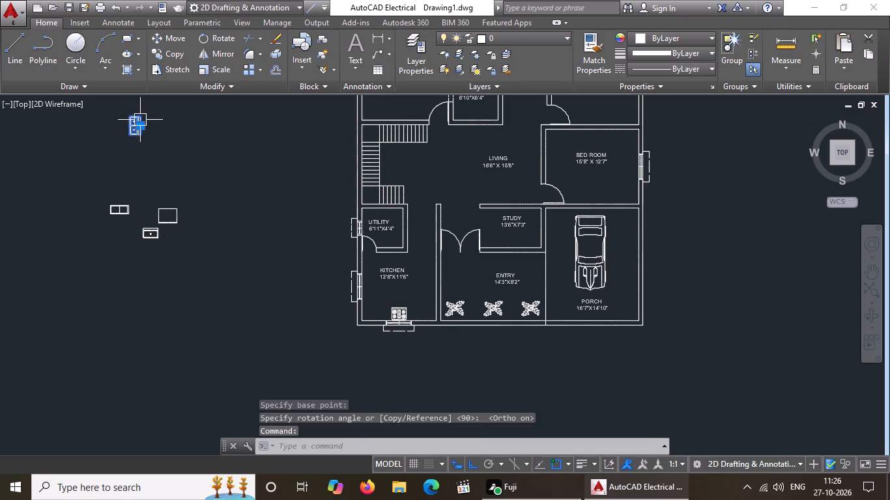
pyautogui.click(136, 124)
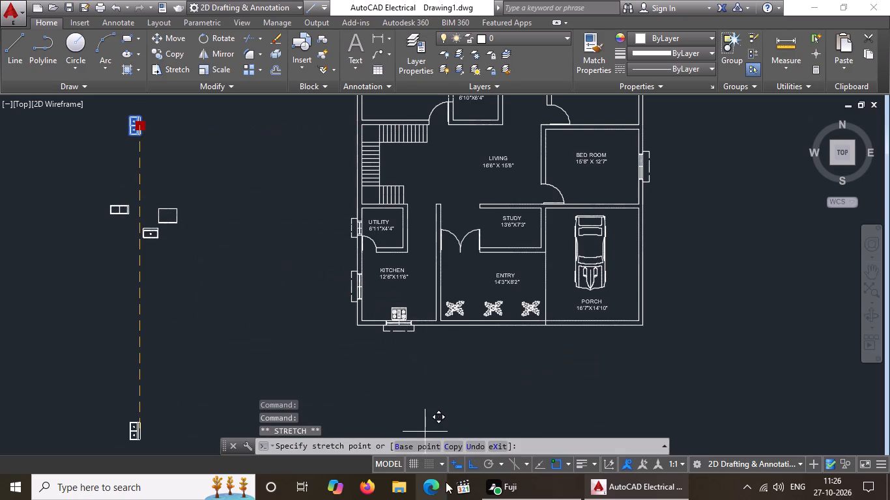
pyautogui.click(472, 460)
pyautogui.scroll(2, 377, 289)
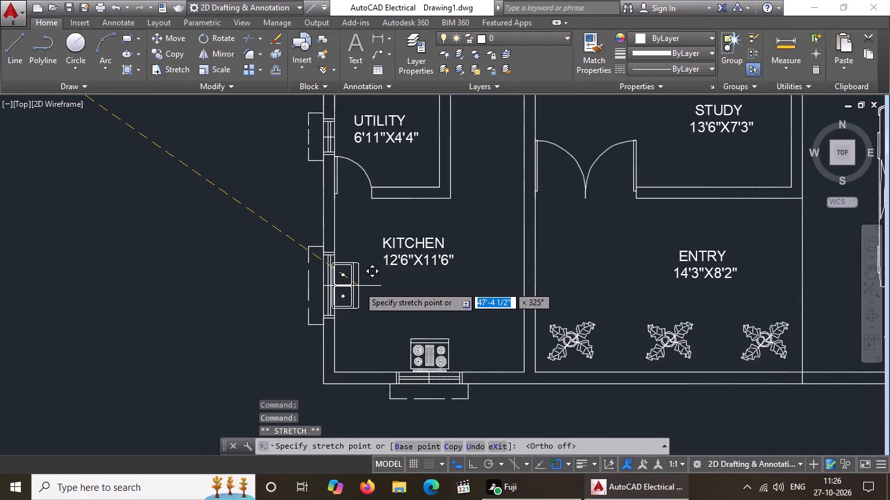
pyautogui.scroll(2, 358, 286)
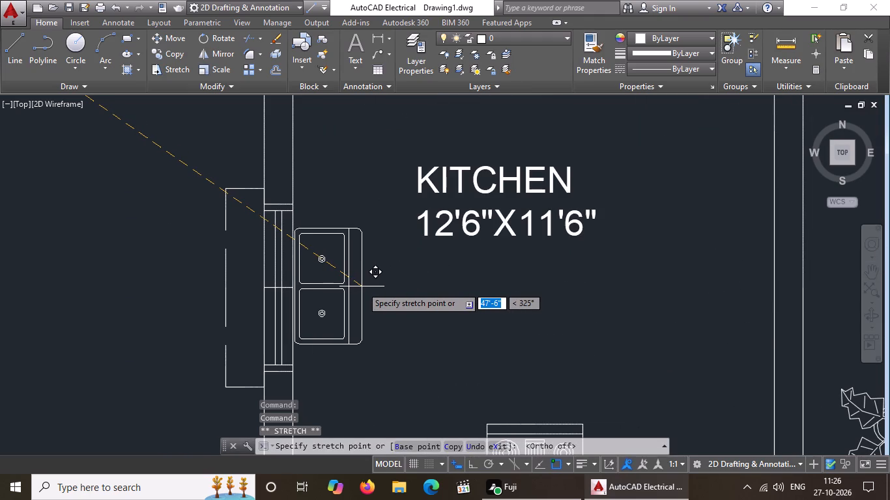
pyautogui.click(362, 286)
pyautogui.scroll(-4, 423, 277)
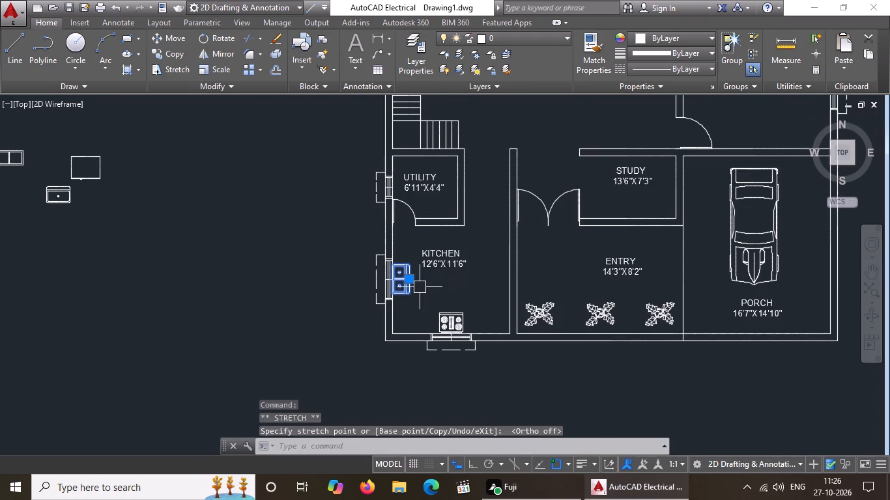
pyautogui.scroll(-1, 80, 205)
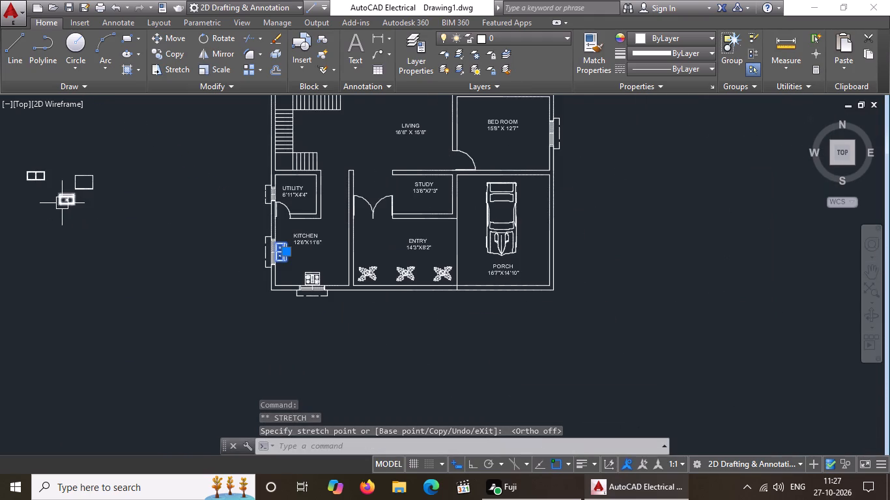
# Move the refrigerator block slightly closer to the plan, leaving it outside the house and clear of the single sink.
pyautogui.moveTo(72, 202); pyautogui.dragTo(149, 217, button='middle')
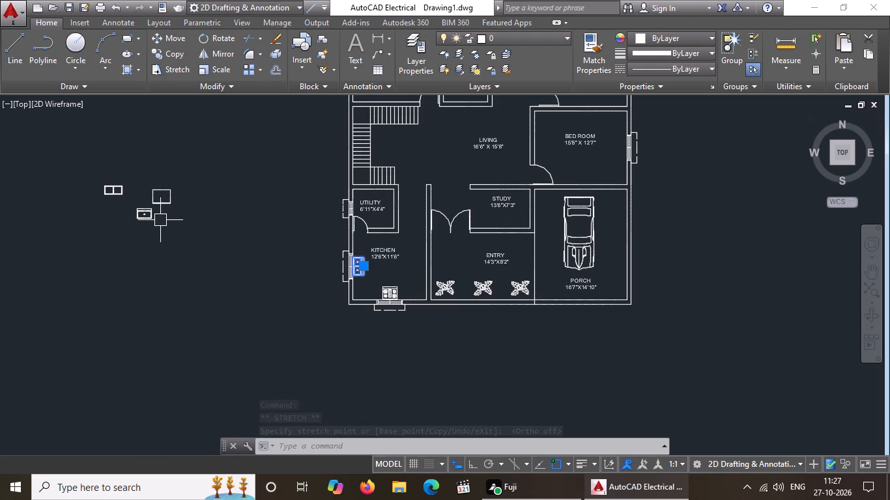
pyautogui.scroll(2, 159, 215)
pyautogui.scroll(-1, 302, 206)
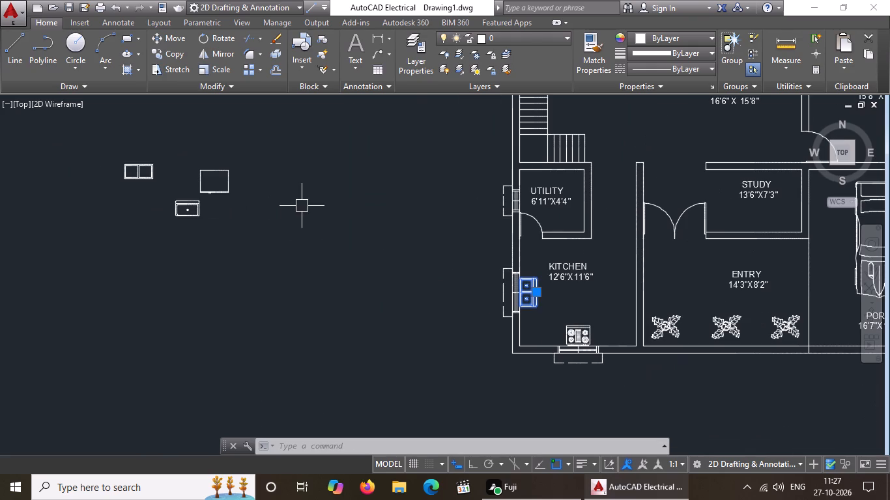
pyautogui.scroll(3, 210, 179)
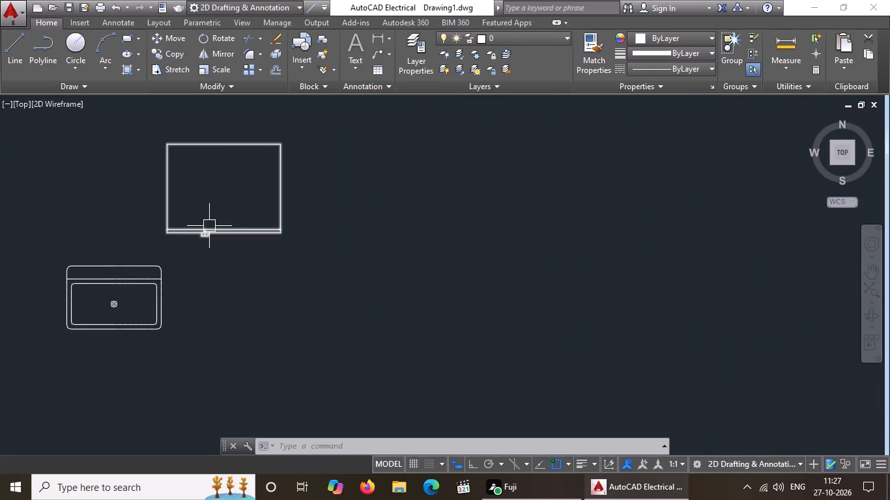
pyautogui.click(209, 226)
pyautogui.click(165, 145)
pyautogui.scroll(-4, 179, 148)
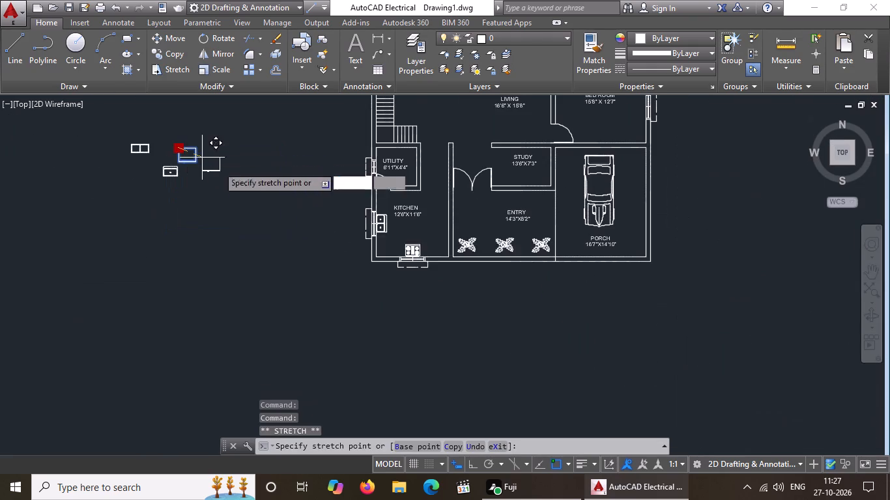
pyautogui.scroll(4, 410, 227)
pyautogui.scroll(-3, 450, 178)
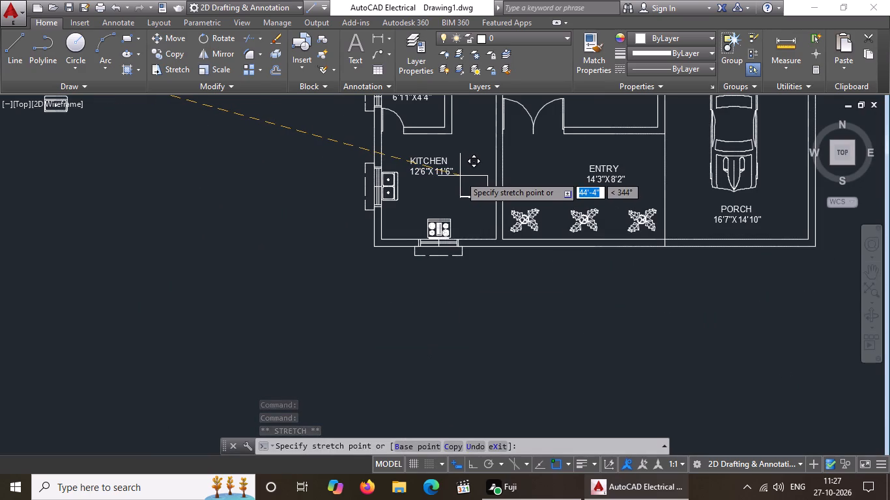
pyautogui.moveTo(448, 187); pyautogui.dragTo(334, 246, button='middle')
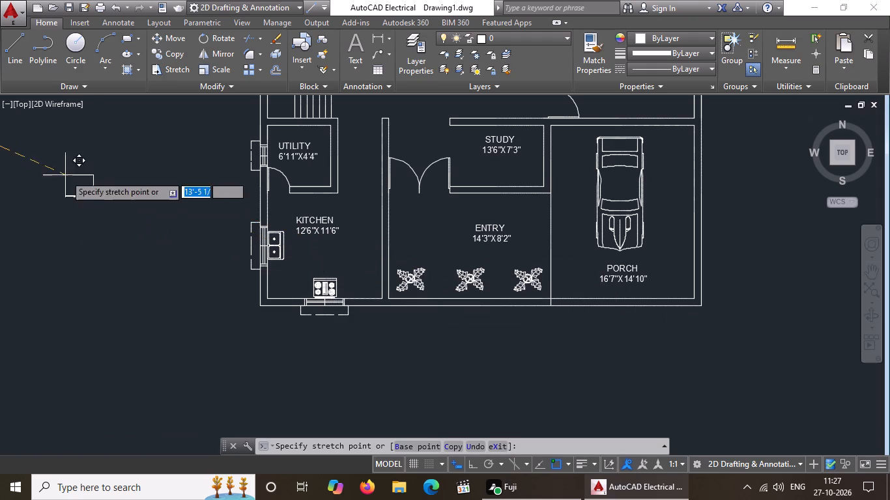
pyautogui.middleClick(115, 203)
pyautogui.scroll(-4, 158, 200)
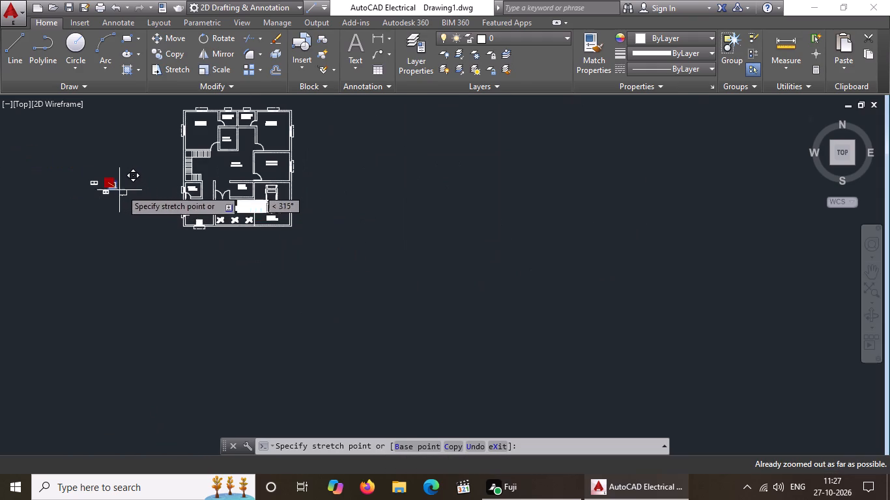
pyautogui.click(124, 187)
# Move the single sink past the refrigerator, to the open space outside the UTILITY's outer wall.
pyautogui.scroll(3, 121, 191)
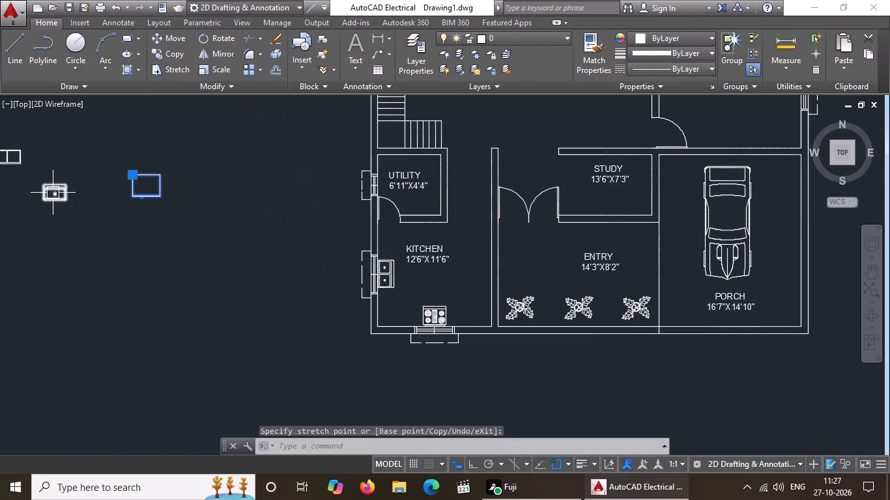
pyautogui.click(53, 193)
pyautogui.moveTo(54, 184); pyautogui.dragTo(74, 180)
pyautogui.click(282, 182)
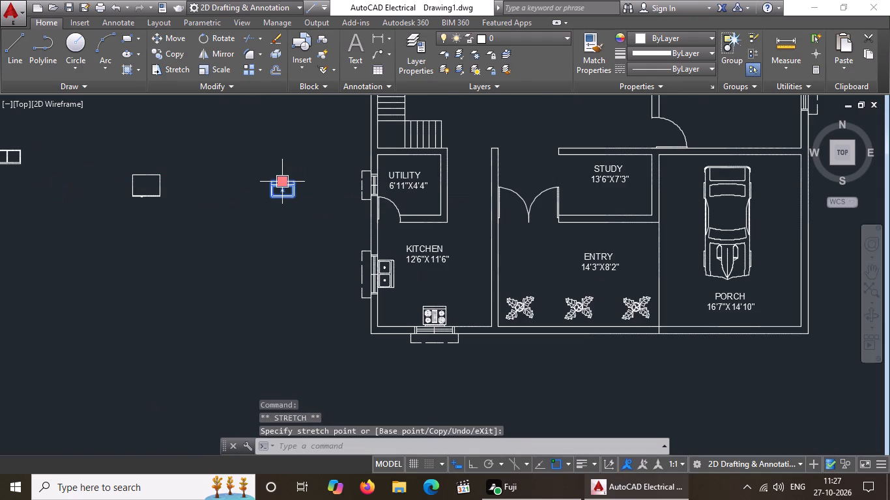
pyautogui.click(281, 181)
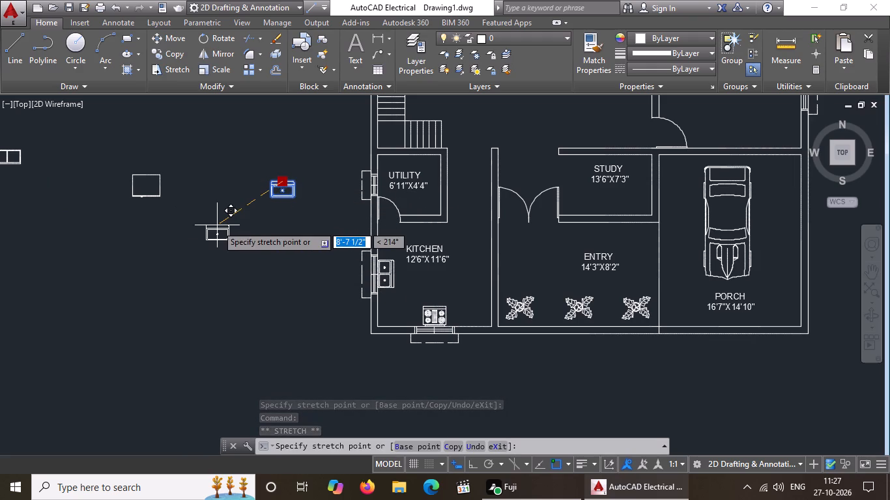
pyautogui.press('Escape')
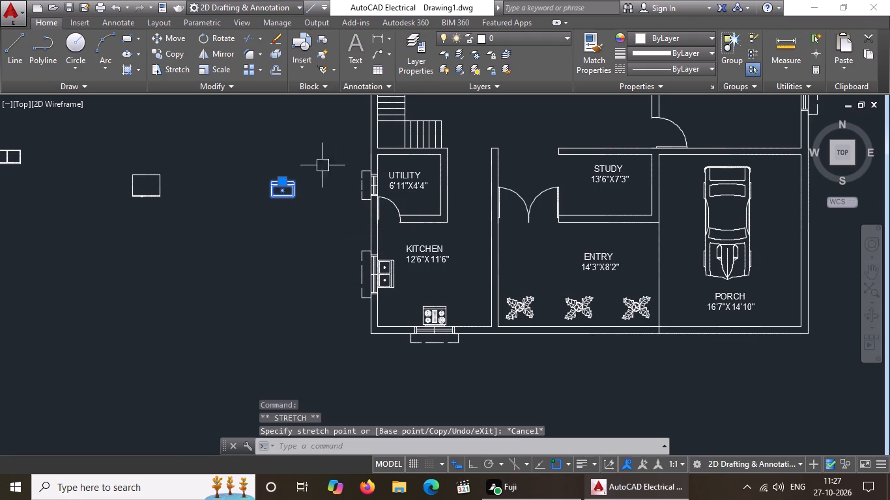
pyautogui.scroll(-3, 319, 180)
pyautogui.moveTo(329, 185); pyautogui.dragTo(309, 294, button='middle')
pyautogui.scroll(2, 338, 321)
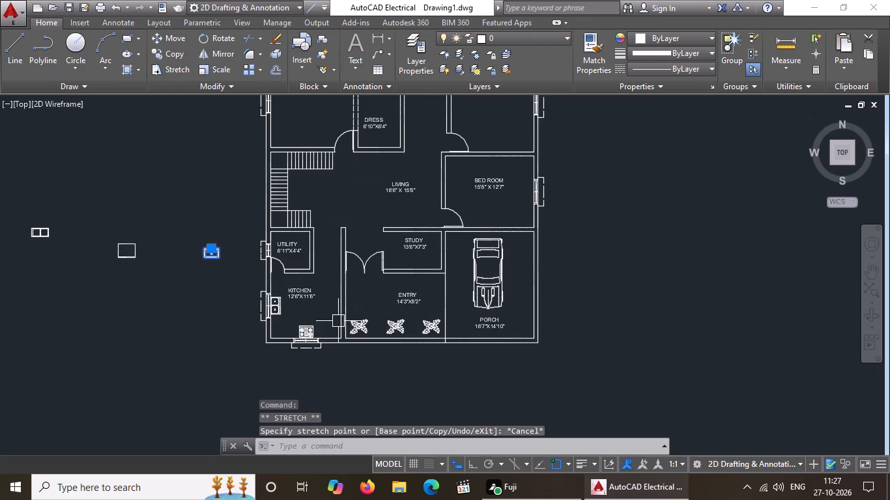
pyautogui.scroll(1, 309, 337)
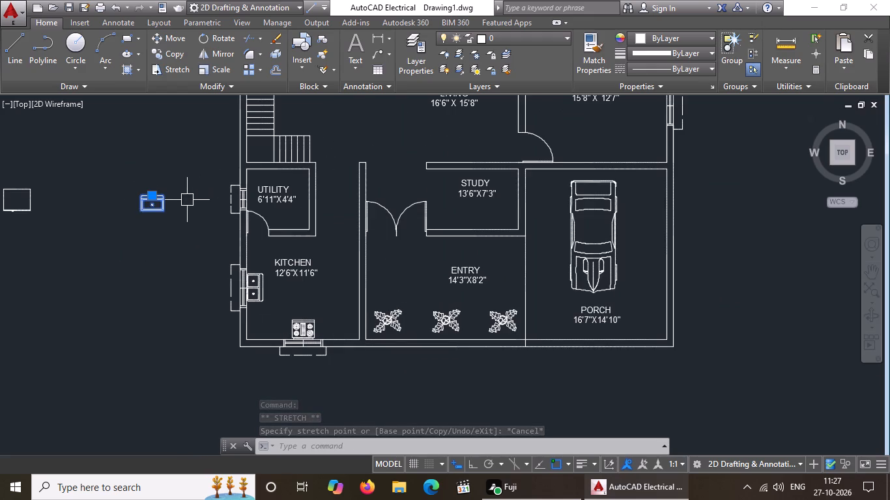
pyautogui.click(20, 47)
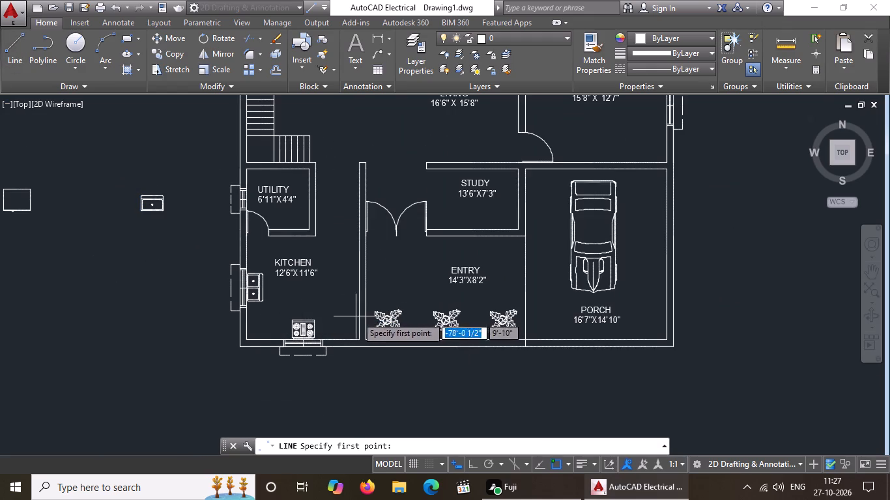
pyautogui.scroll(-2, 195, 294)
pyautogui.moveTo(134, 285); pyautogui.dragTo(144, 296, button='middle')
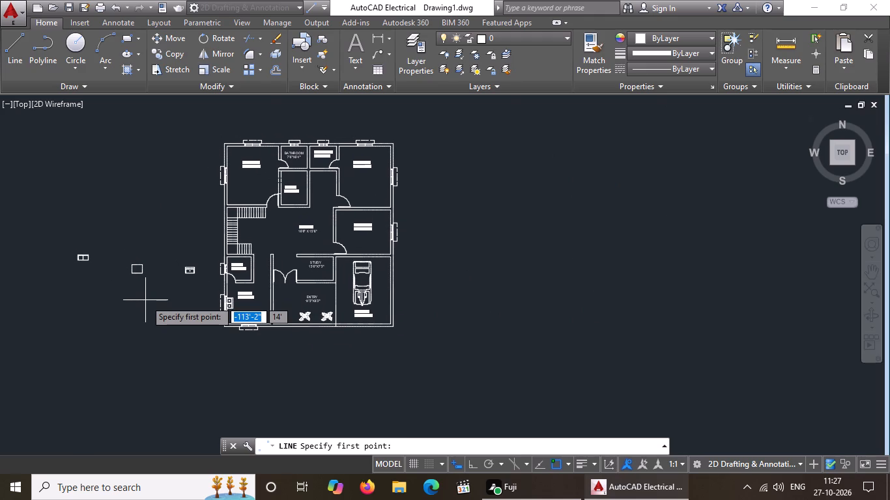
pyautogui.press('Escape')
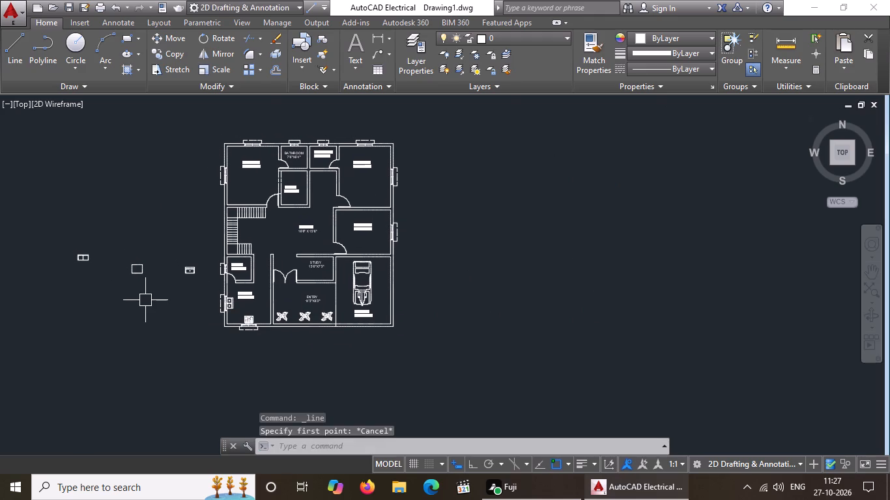
# Move the two-door wall cabinet into the KITCHEN, against the front wall in the corner beside the ENTRY wall.
pyautogui.click(79, 256)
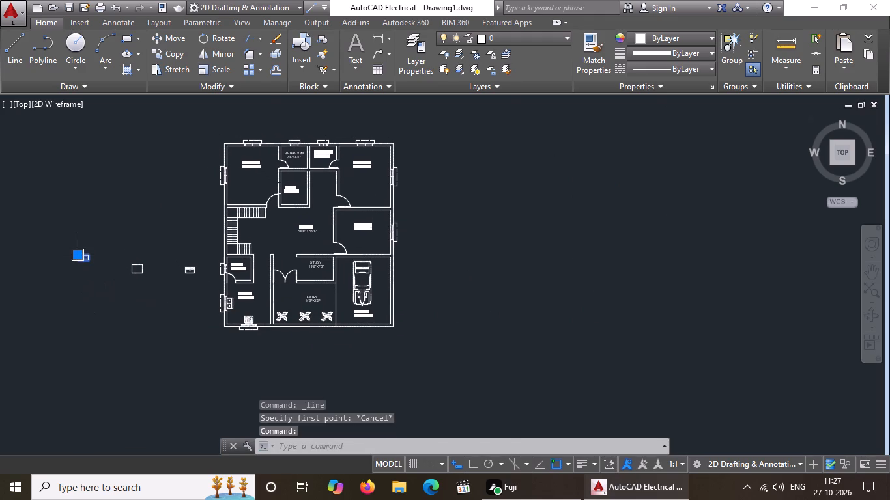
pyautogui.click(80, 257)
pyautogui.scroll(3, 252, 330)
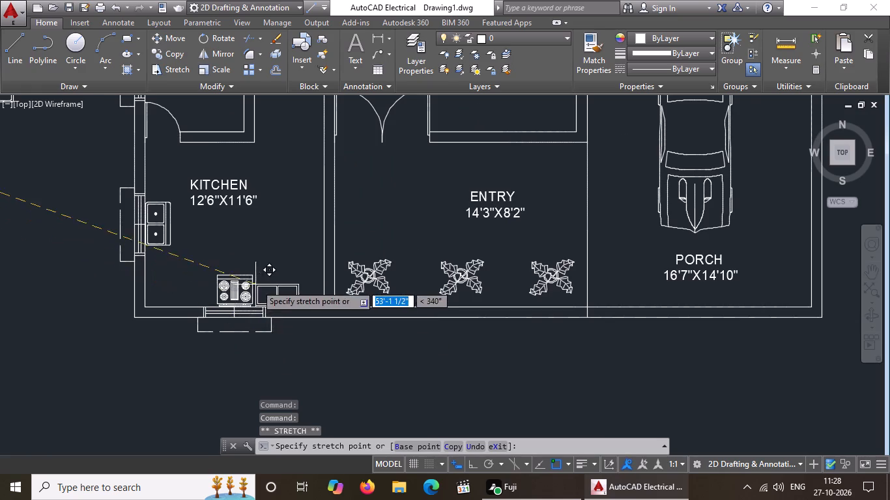
pyautogui.scroll(2, 257, 285)
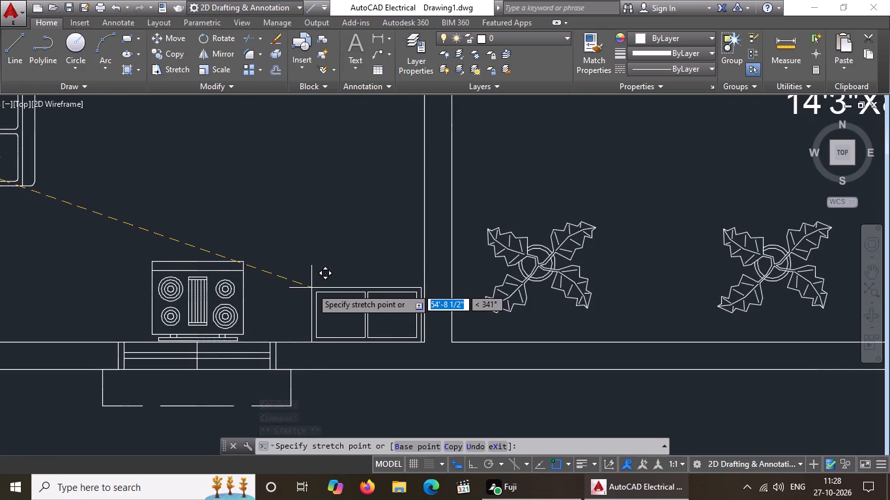
pyautogui.click(313, 286)
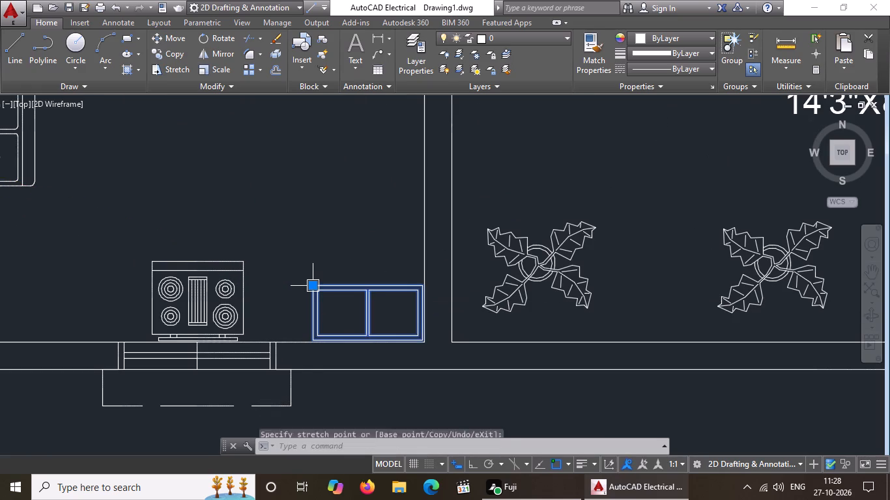
pyautogui.press('Escape')
# Copy the cabinet about 9'-5" along the front wall to the KITCHEN's opposite corner, on the other side of the range.
pyautogui.click(366, 315)
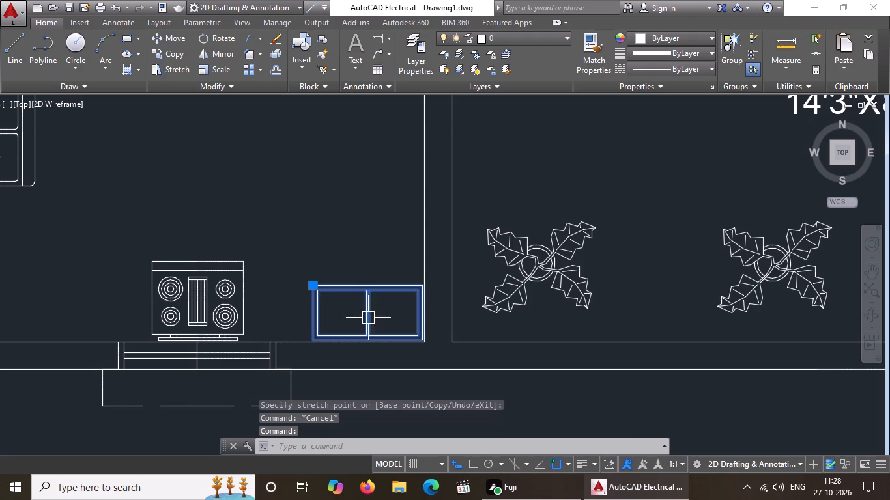
pyautogui.click(174, 57)
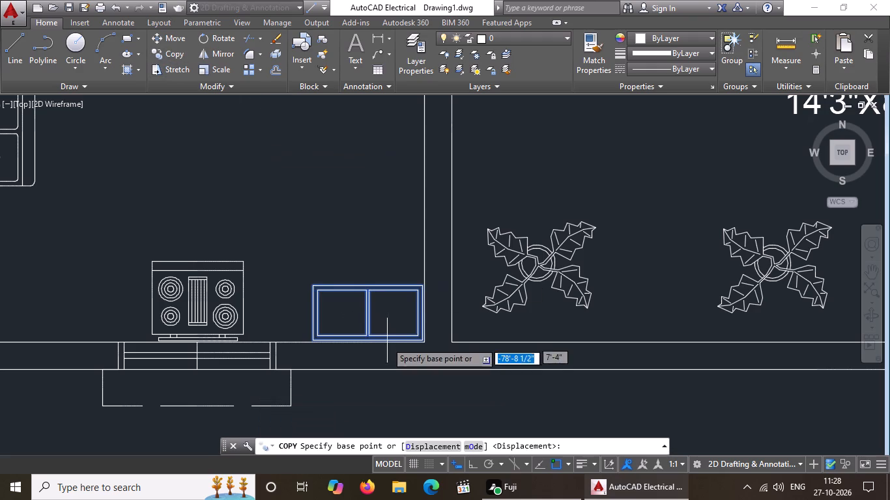
pyautogui.click(390, 314)
pyautogui.scroll(-4, 353, 299)
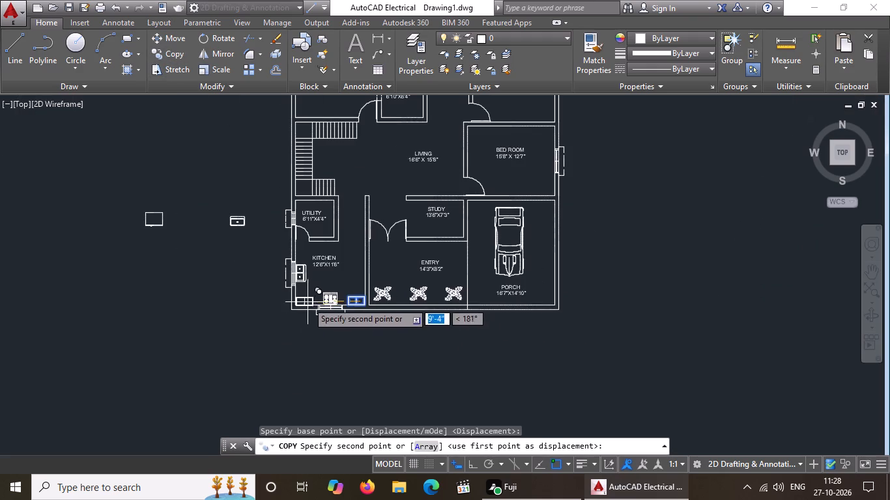
pyautogui.scroll(4, 317, 298)
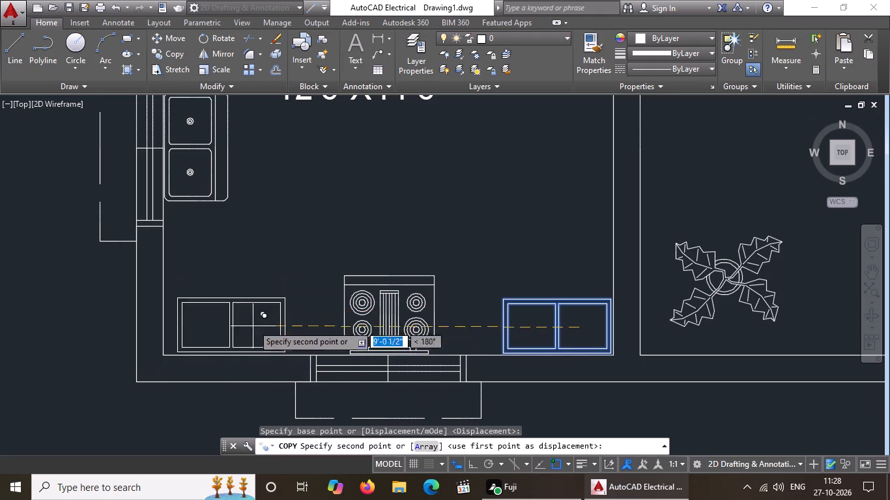
pyautogui.scroll(2, 251, 324)
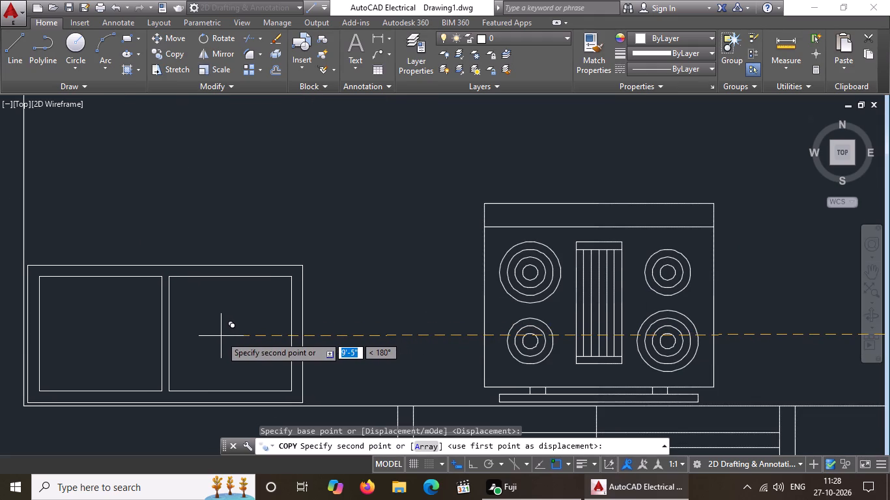
pyautogui.click(221, 336)
pyautogui.scroll(-5, 268, 316)
pyautogui.press('Escape')
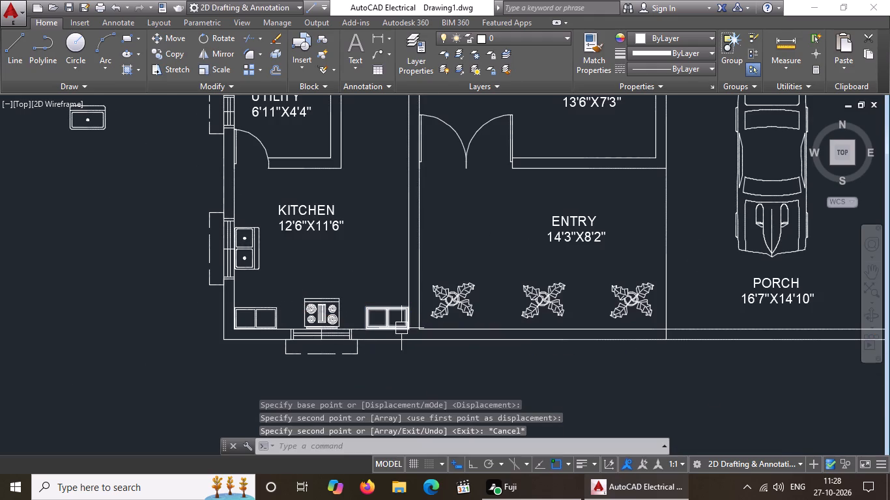
pyautogui.press('Escape')
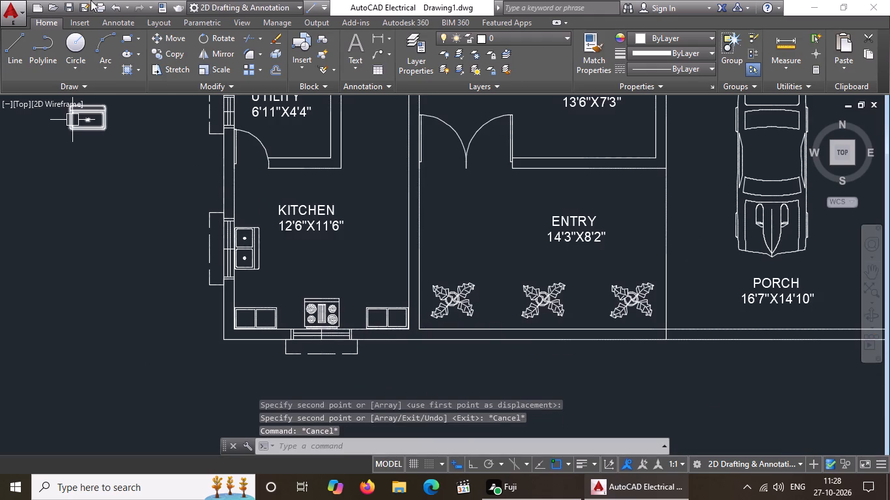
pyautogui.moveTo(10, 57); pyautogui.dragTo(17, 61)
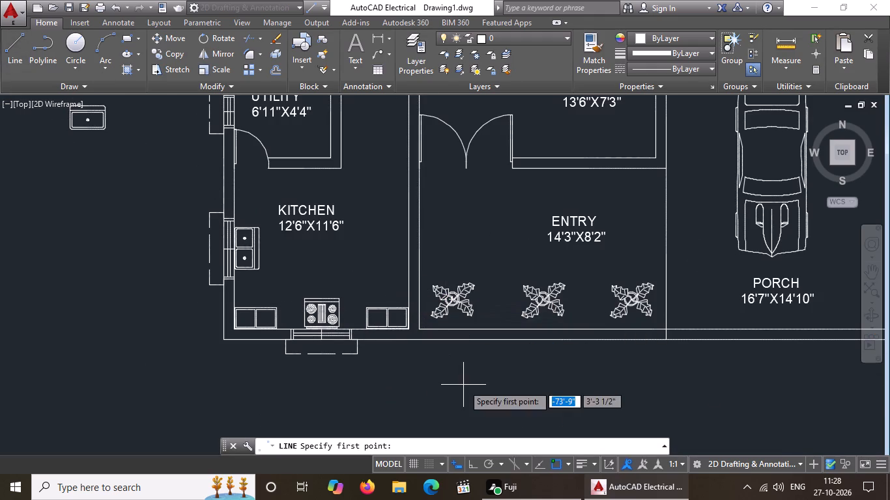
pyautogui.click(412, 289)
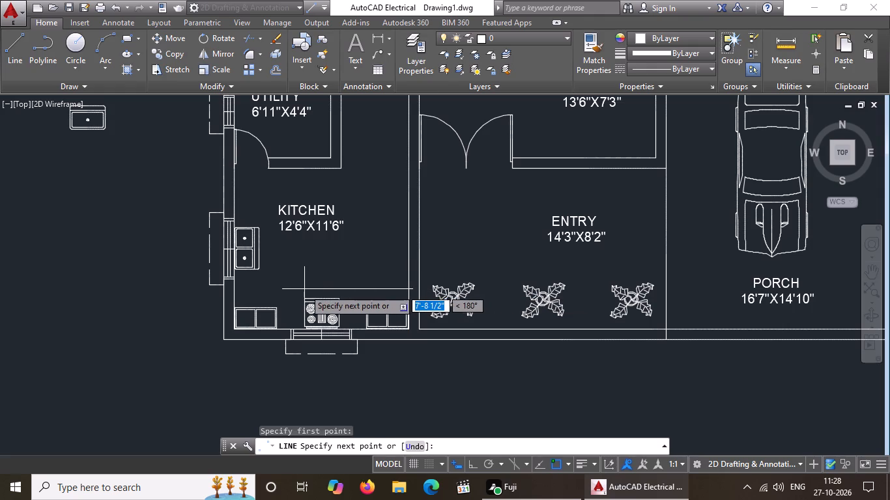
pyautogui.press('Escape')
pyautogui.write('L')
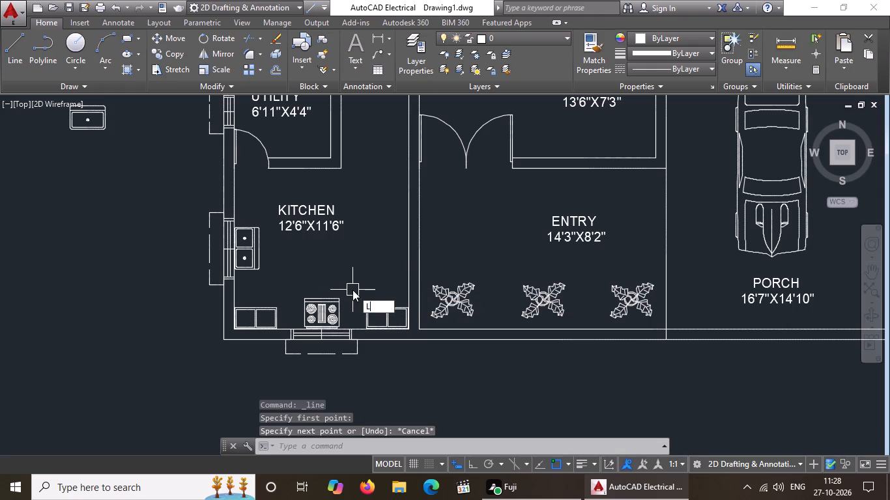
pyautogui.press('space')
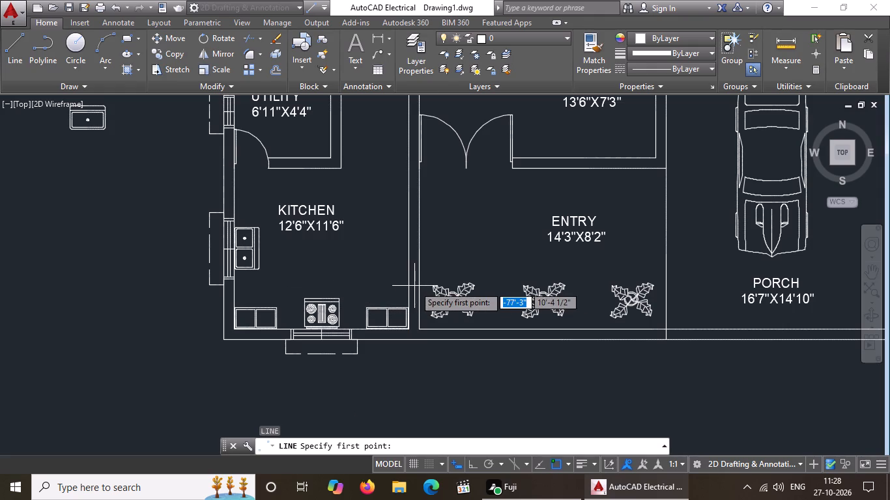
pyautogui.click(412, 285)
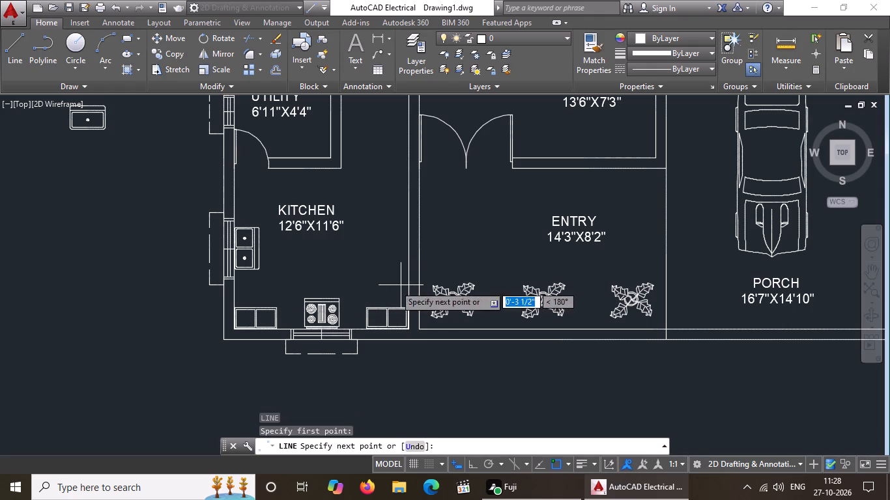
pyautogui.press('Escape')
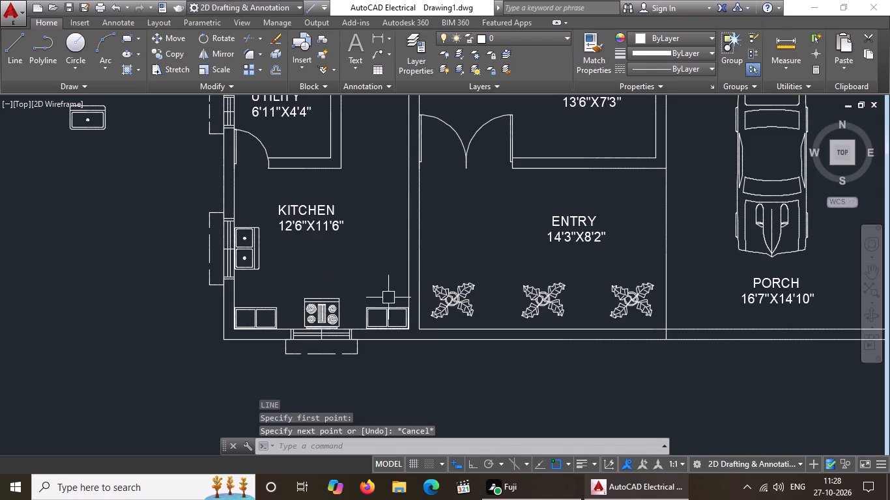
# With Ortho on, draw the KITCHEN counter edge: about 10' past the range, 4'-10" past the double sink, and 2'-7" to the outer wall.
pyautogui.press('l')
pyautogui.press('Return')
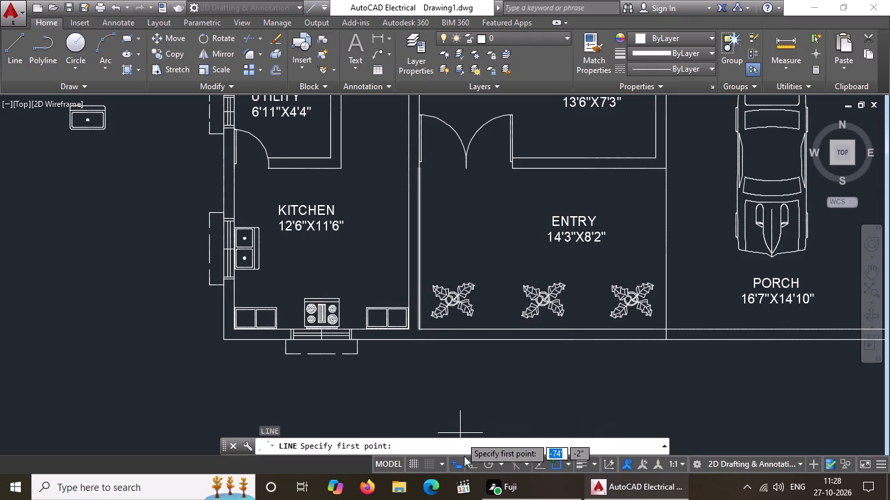
pyautogui.click(474, 460)
pyautogui.click(470, 465)
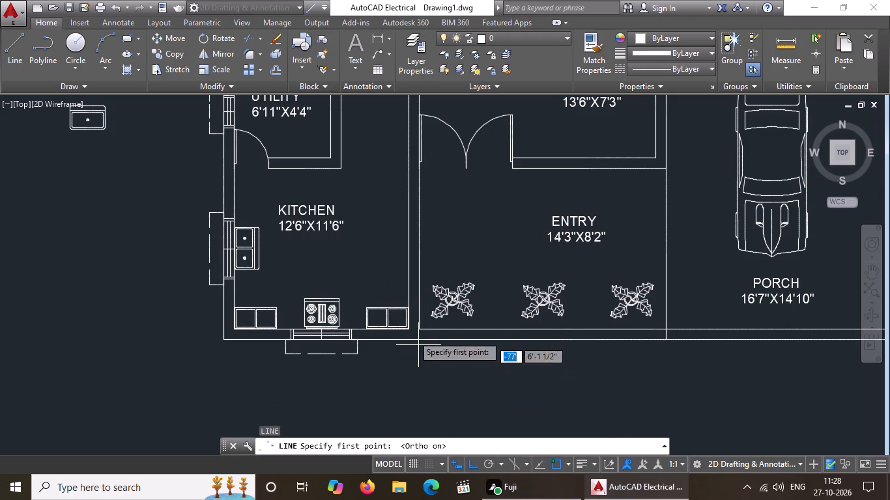
pyautogui.click(412, 287)
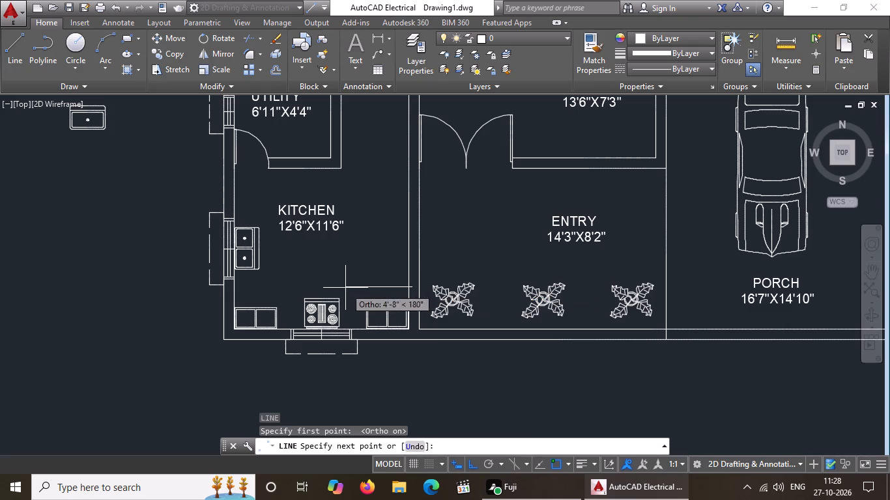
pyautogui.click(270, 288)
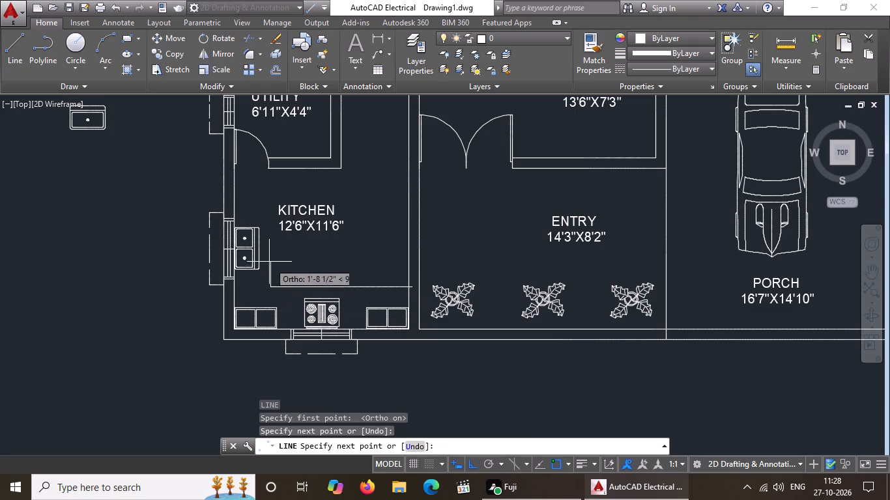
pyautogui.click(265, 219)
pyautogui.click(231, 218)
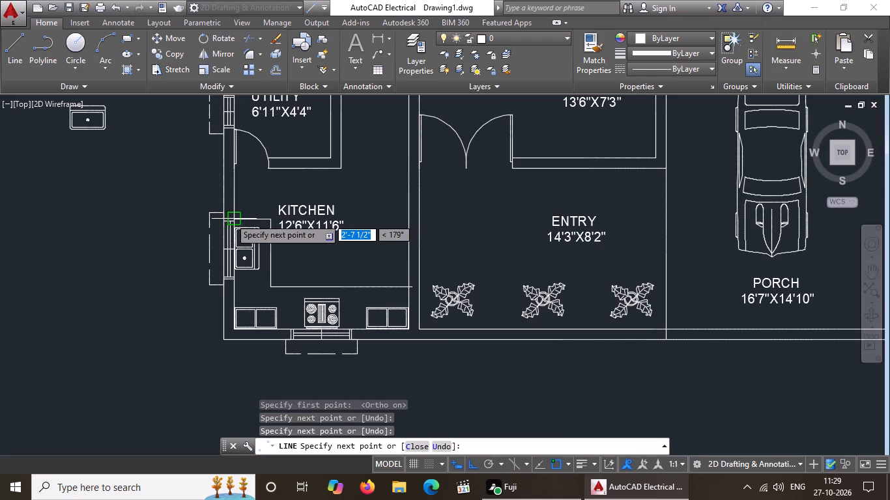
pyautogui.press('Escape')
# Rotate the refrigerator block outside the house by 270°.
pyautogui.scroll(-1, 344, 242)
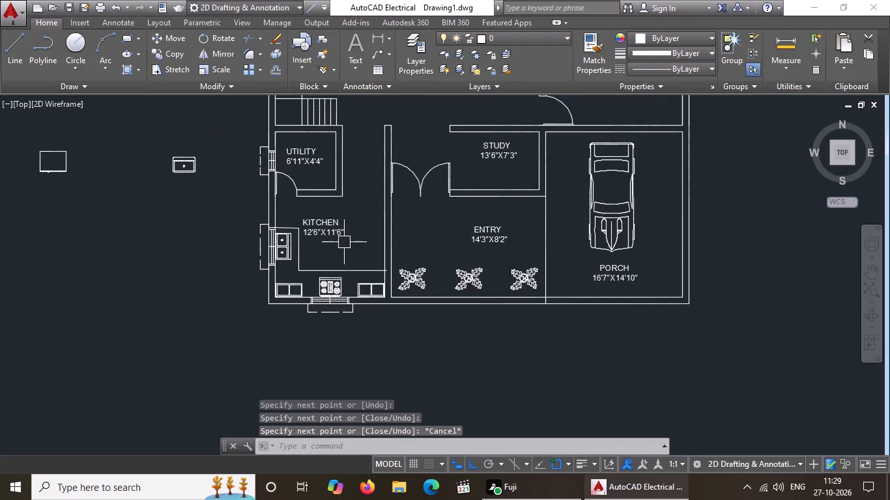
pyautogui.scroll(-1, 343, 243)
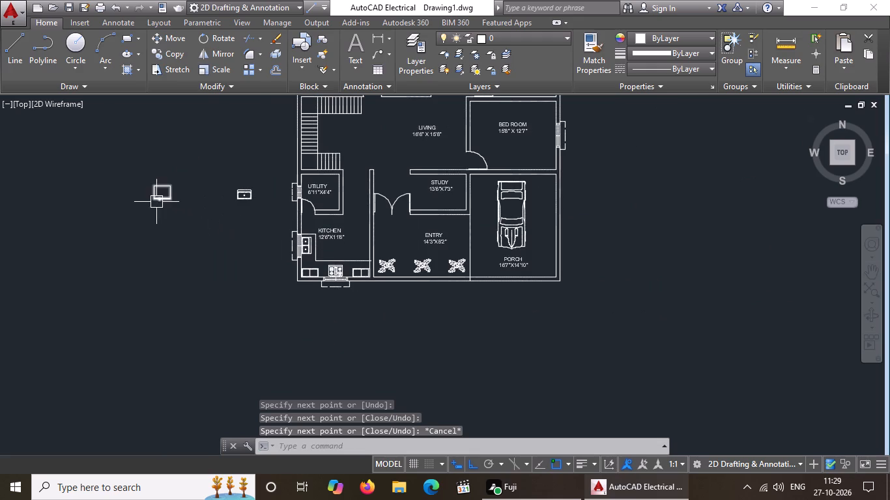
pyautogui.click(156, 201)
pyautogui.click(210, 37)
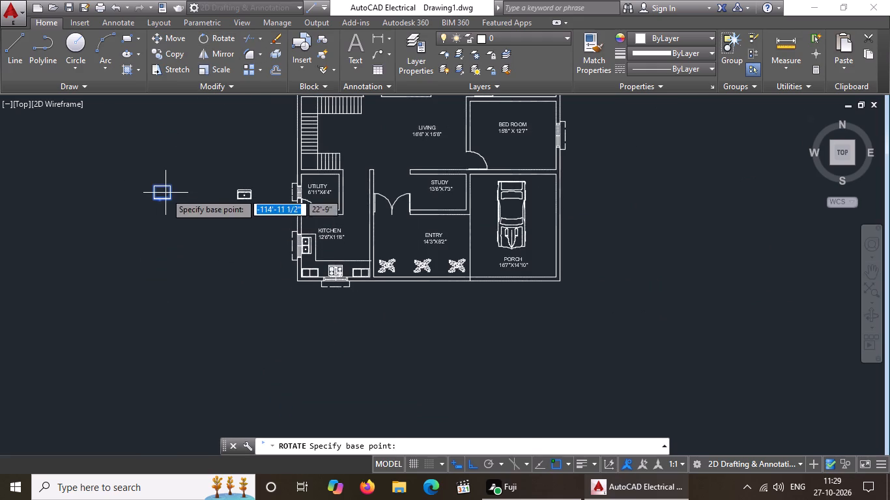
pyautogui.click(167, 191)
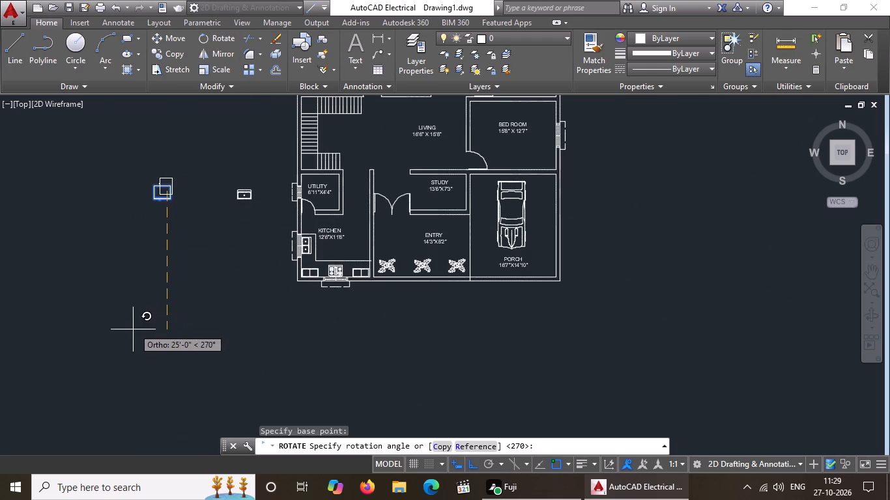
pyautogui.click(133, 329)
# Move the refrigerator into the KITCHEN with Ortho off, placing it against the wall shared with the ENTRY.
pyautogui.click(172, 192)
pyautogui.click(174, 174)
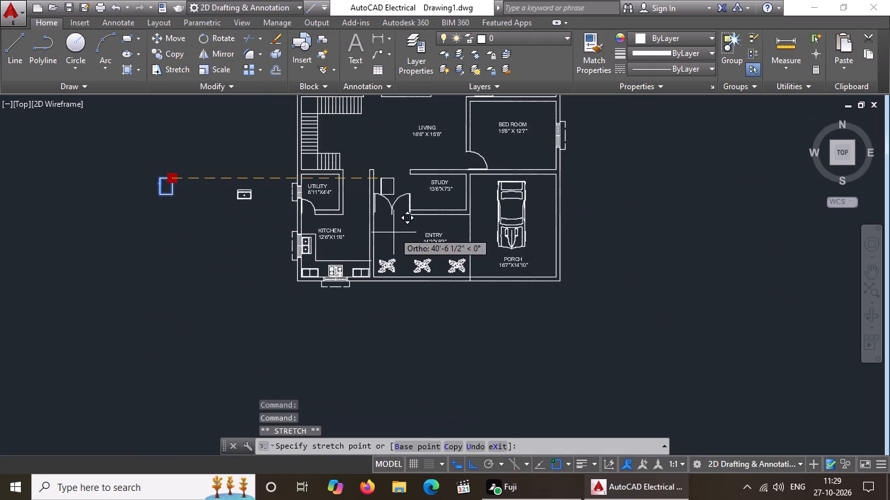
pyautogui.click(473, 460)
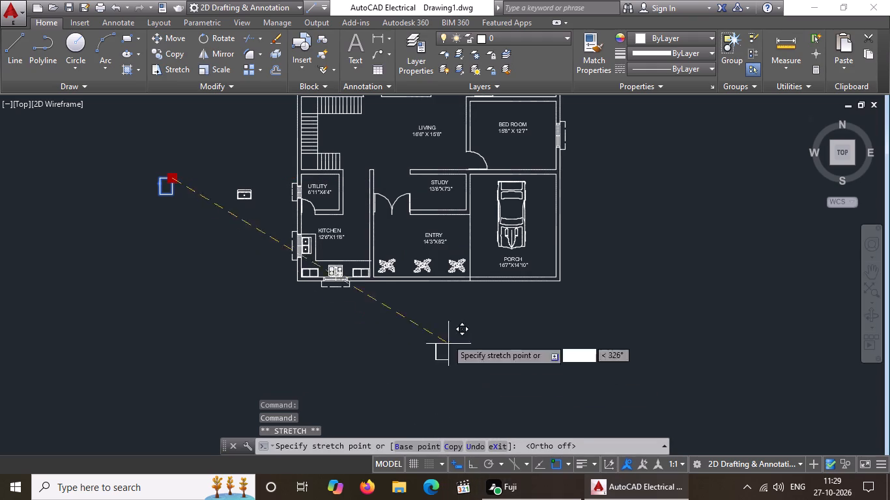
pyautogui.scroll(3, 353, 229)
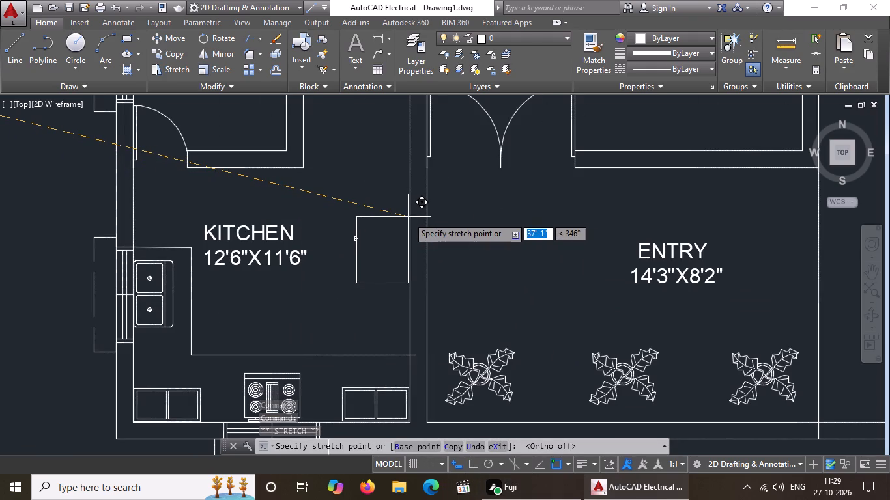
pyautogui.click(408, 217)
pyautogui.scroll(-2, 408, 217)
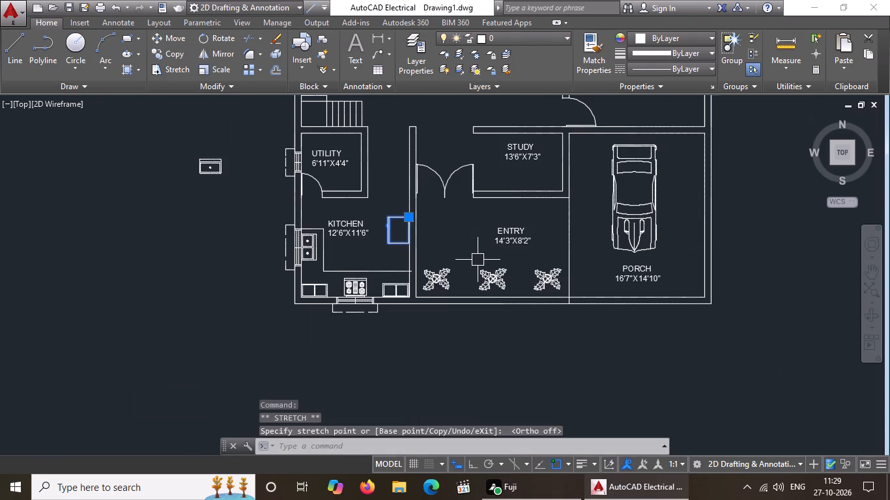
pyautogui.press('Escape')
# Open the blocks of Home - Space Planner.dwg in DesignCenter.
pyautogui.moveTo(461, 245); pyautogui.dragTo(436, 263, button='middle')
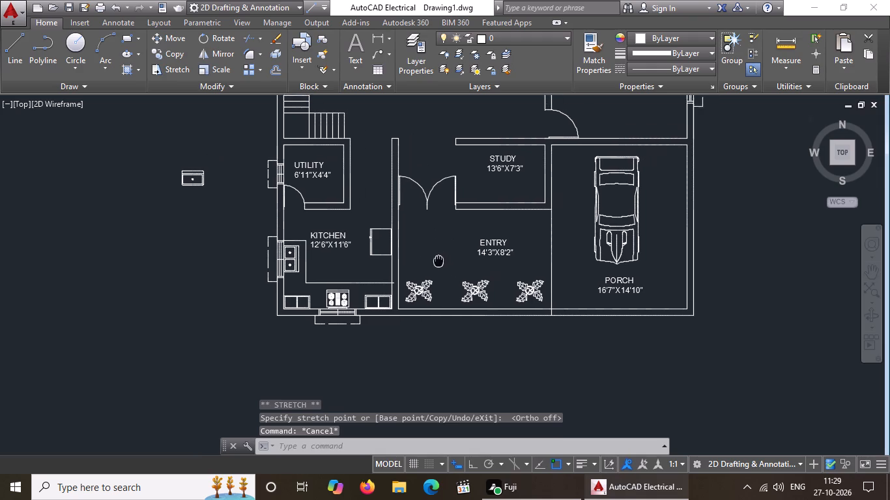
pyautogui.moveTo(436, 263); pyautogui.dragTo(382, 312, button='middle')
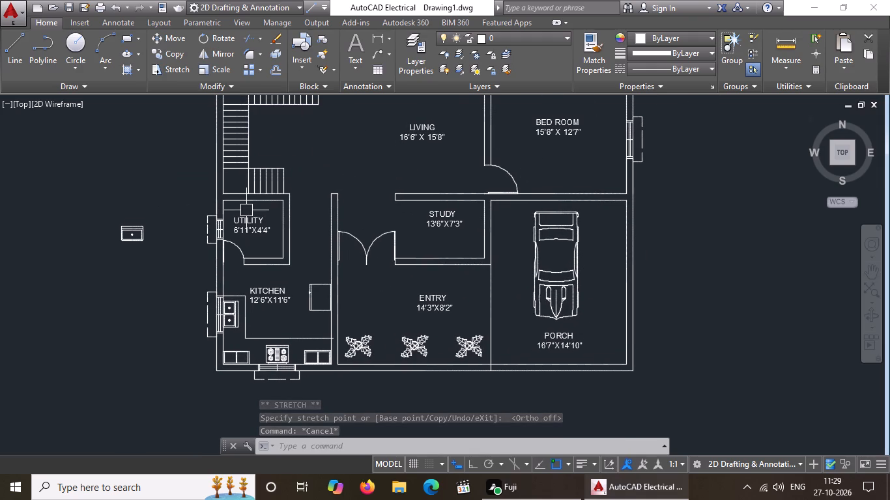
pyautogui.moveTo(247, 211); pyautogui.dragTo(229, 272, button='middle')
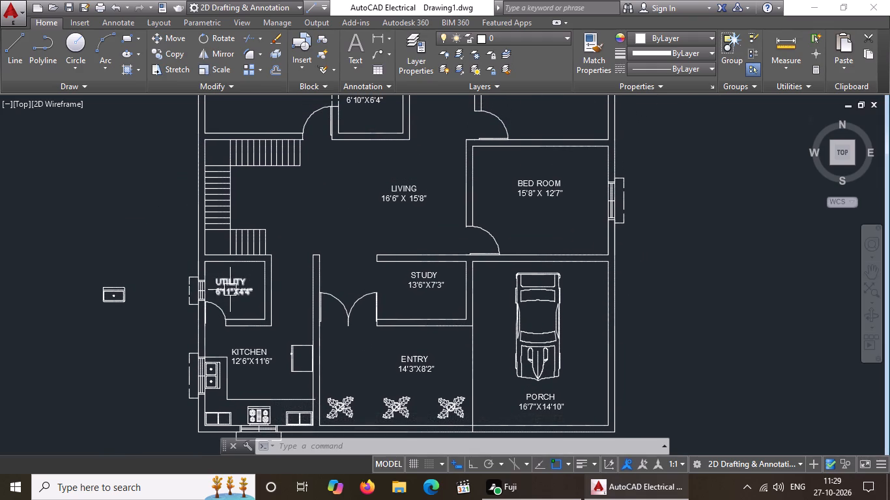
pyautogui.scroll(-1, 402, 253)
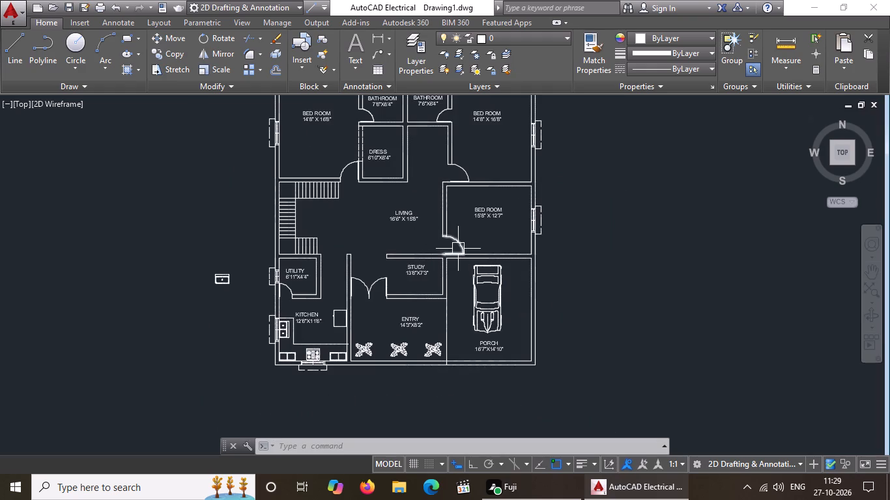
pyautogui.moveTo(457, 248); pyautogui.dragTo(394, 358, button='middle')
pyautogui.press('Escape')
pyautogui.write('DC')
pyautogui.press('space')
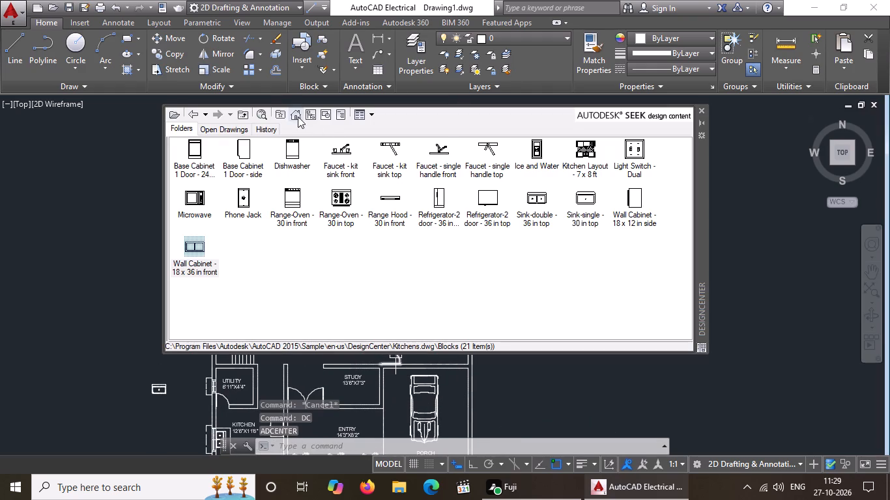
pyautogui.click(298, 117)
pyautogui.doubleClick(294, 160)
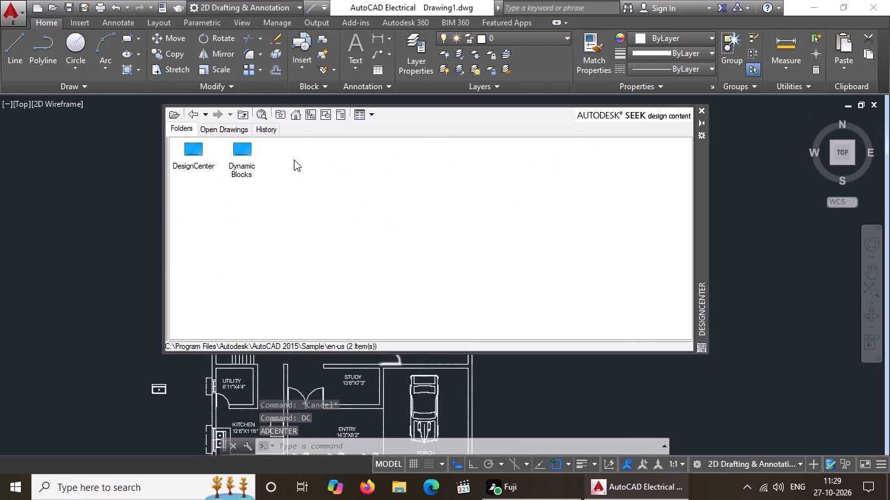
pyautogui.doubleClick(204, 154)
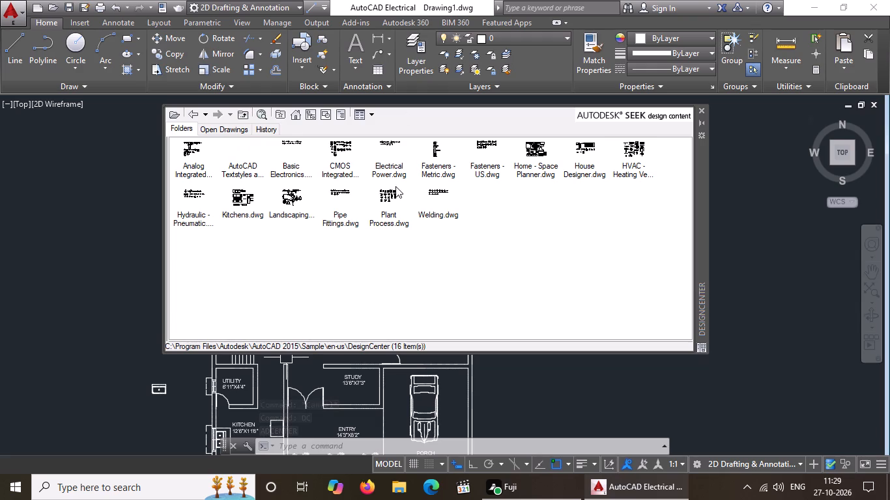
pyautogui.doubleClick(539, 164)
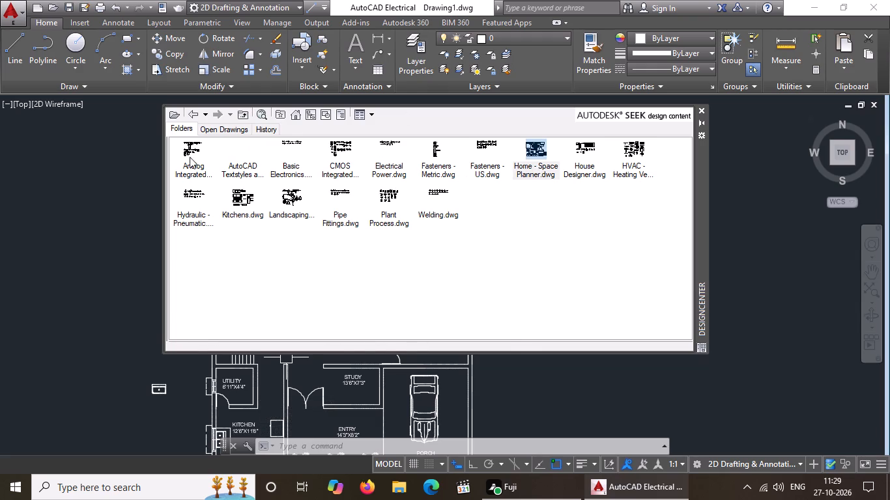
pyautogui.doubleClick(190, 156)
# Insert the Bed - Queen block at scale 1 in the open space outside the bedroom beside DRESS.
pyautogui.doubleClick(188, 155)
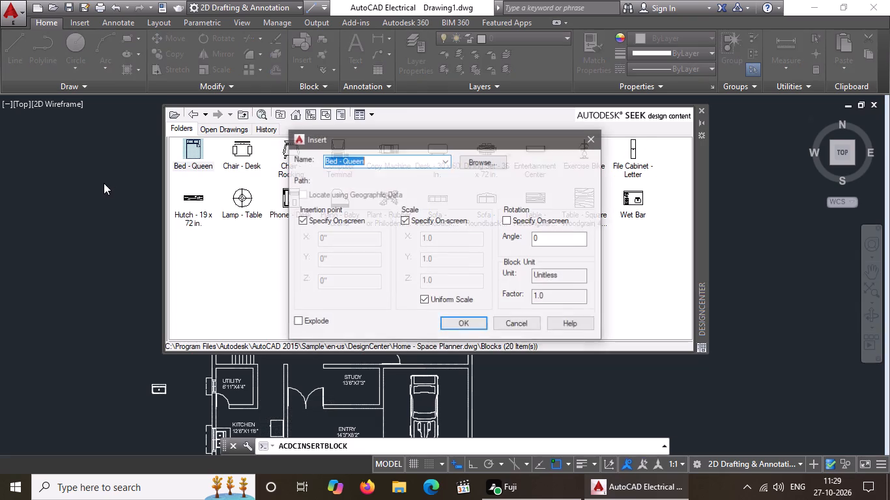
pyautogui.click(446, 321)
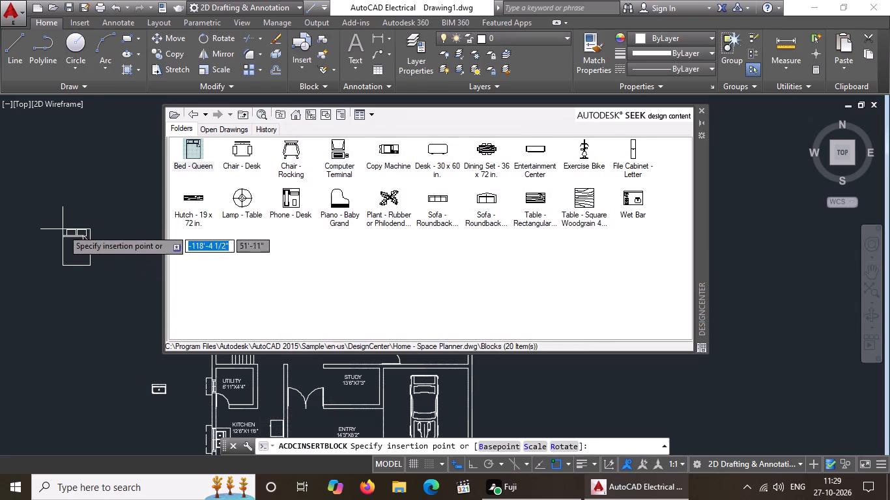
pyautogui.click(70, 219)
pyautogui.press('Return')
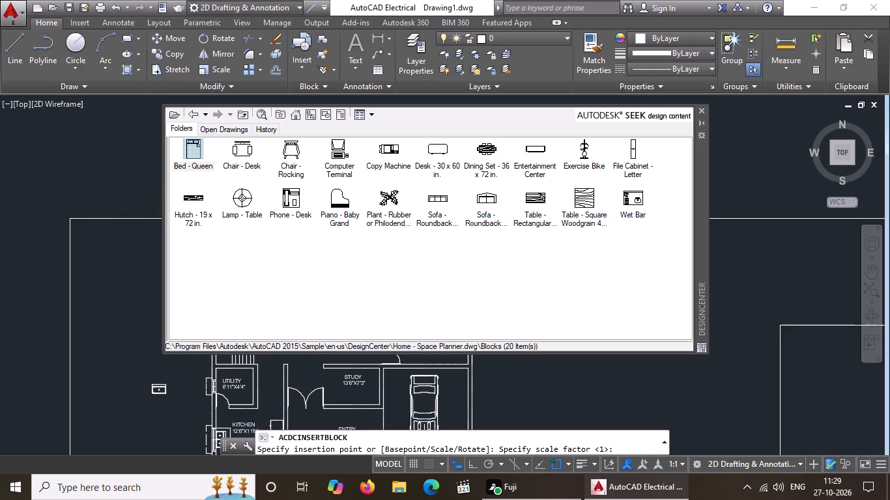
# Place the Lamp - Table, Chair - Desk and Table - Square Woodgrain blocks near the bed outside the house, and close DesignCenter.
pyautogui.moveTo(248, 199); pyautogui.dragTo(117, 164)
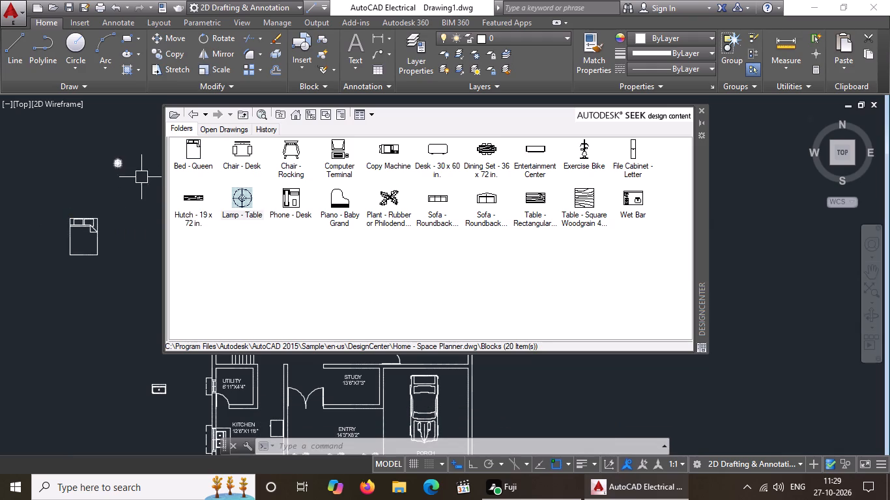
pyautogui.moveTo(242, 143); pyautogui.dragTo(128, 204)
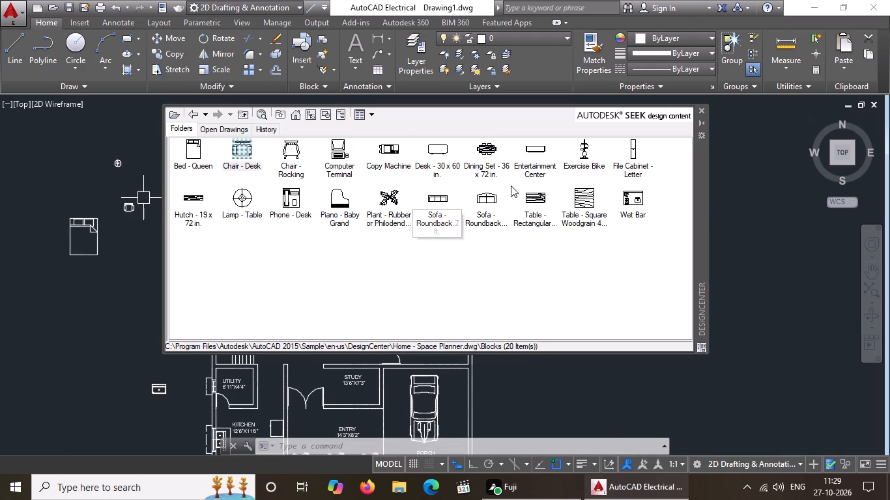
pyautogui.moveTo(588, 198); pyautogui.dragTo(85, 185)
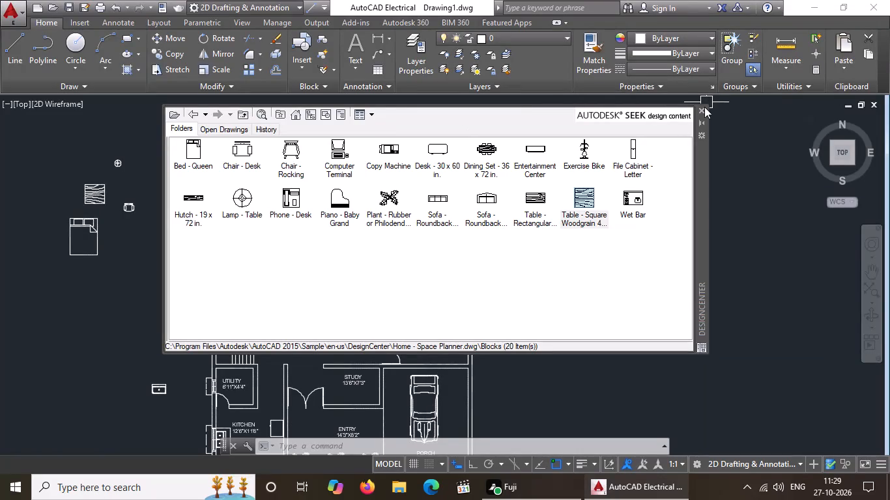
pyautogui.click(704, 108)
# Move the BED ROOM label of the bedroom beside DRESS about 9'-2" down, close to the wall above the stairs.
pyautogui.scroll(1, 242, 226)
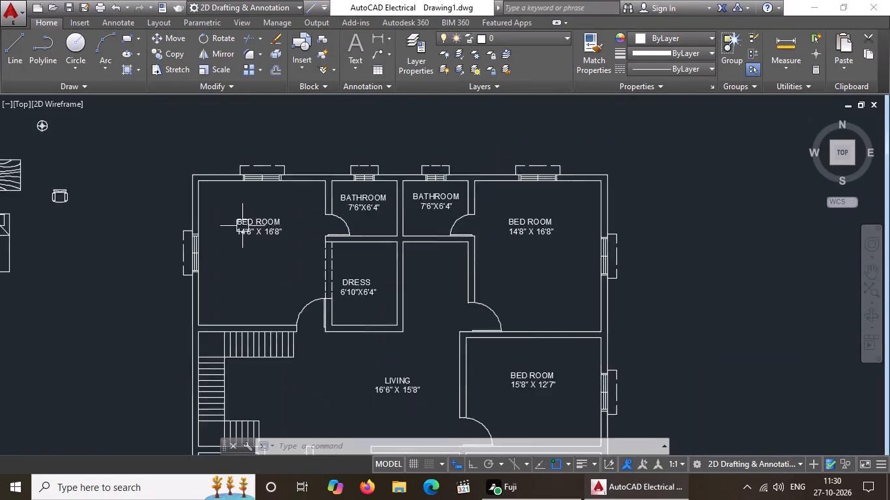
pyautogui.scroll(2, 242, 226)
pyautogui.scroll(-3, 253, 212)
pyautogui.click(251, 215)
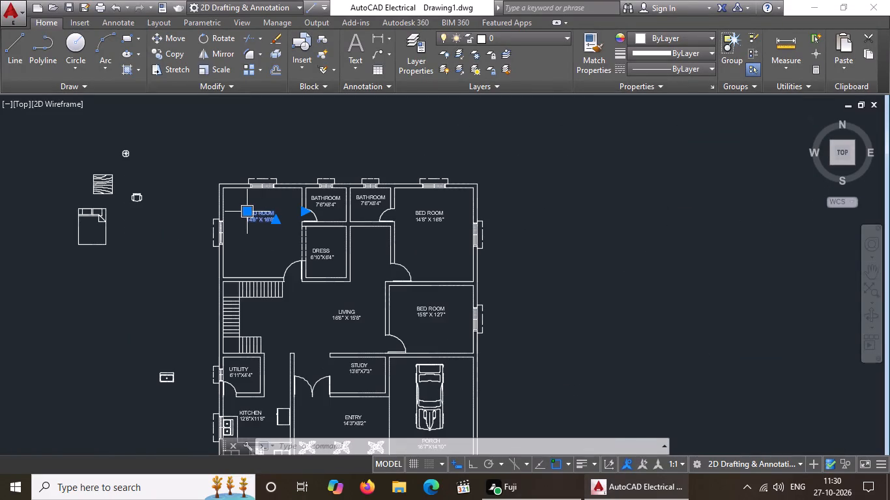
pyautogui.click(247, 208)
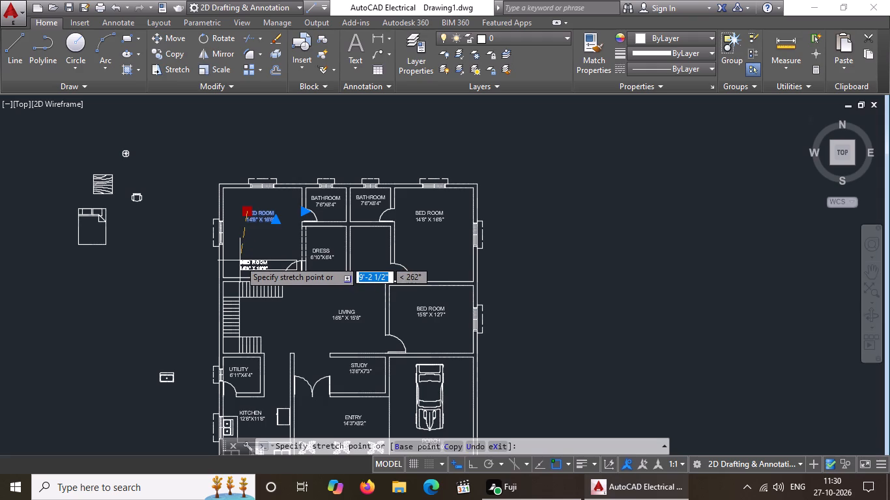
pyautogui.click(240, 260)
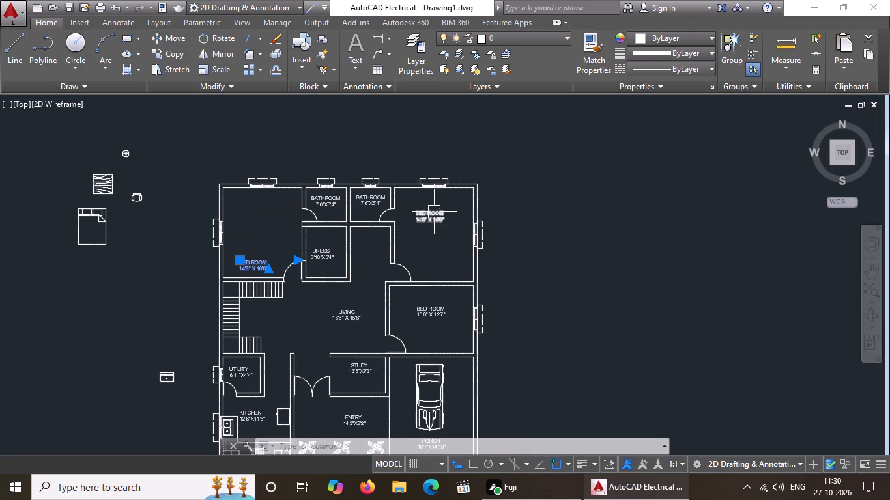
# Move the other 14'8" X 16'8" BED ROOM label about 9'-10" down, near the wall shared with the 15'8" X 12'7" bedroom.
pyautogui.click(434, 212)
pyautogui.click(420, 206)
pyautogui.click(416, 212)
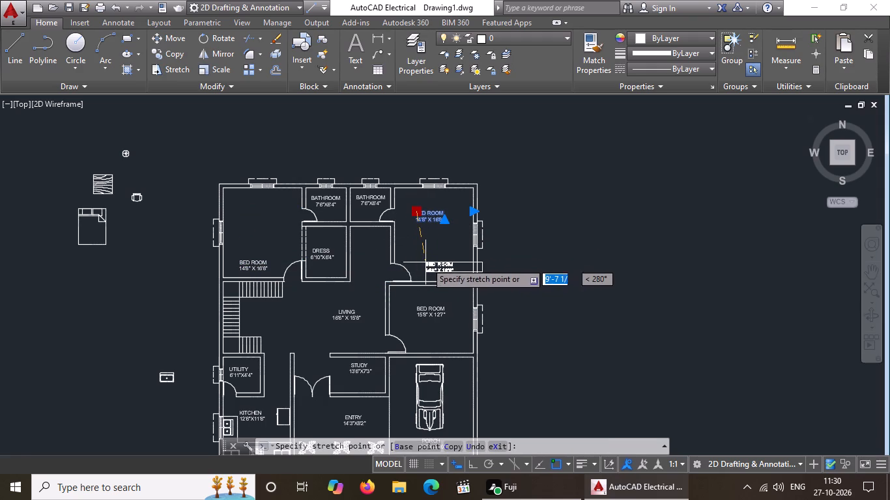
pyautogui.scroll(3, 429, 261)
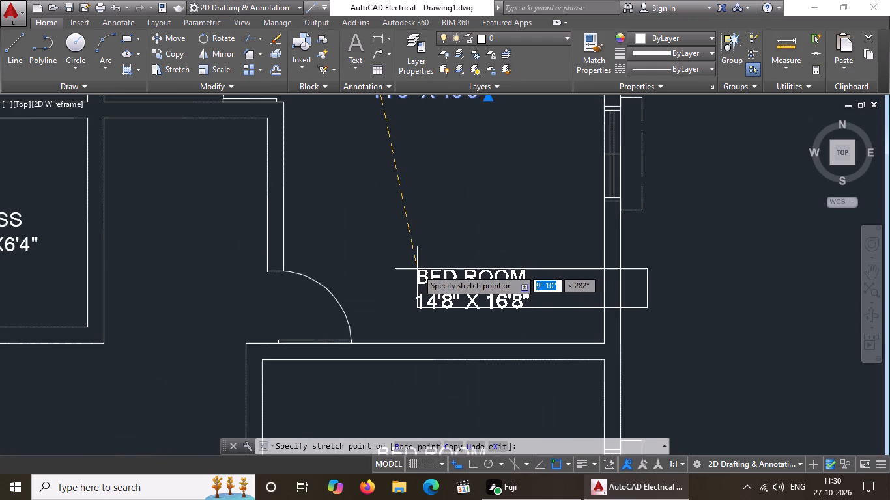
pyautogui.click(417, 269)
pyautogui.scroll(-3, 425, 243)
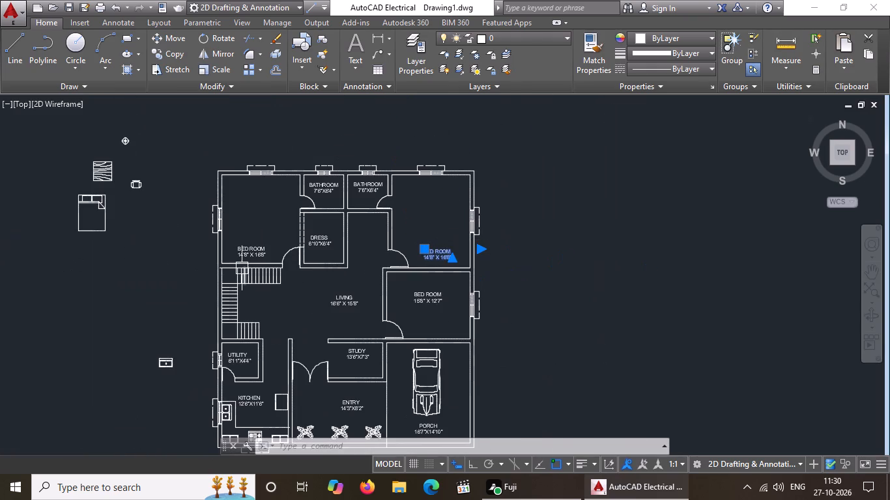
pyautogui.press('Escape')
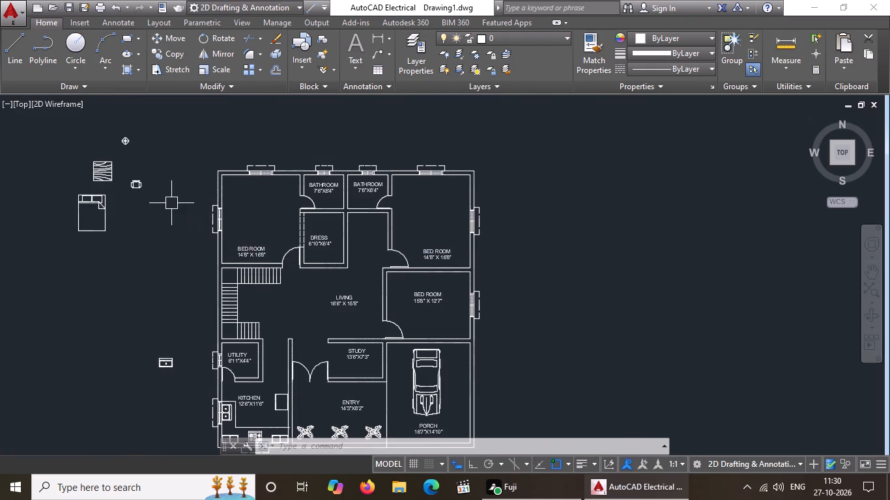
# Move the queen bed into the bedroom beside DRESS, with its headboard against the outer wall under the window.
pyautogui.click(90, 200)
pyautogui.click(82, 197)
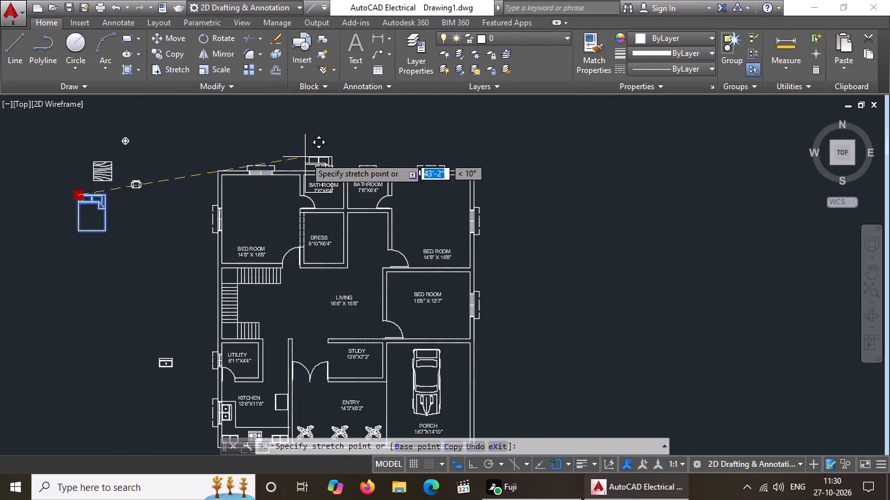
pyautogui.scroll(3, 260, 186)
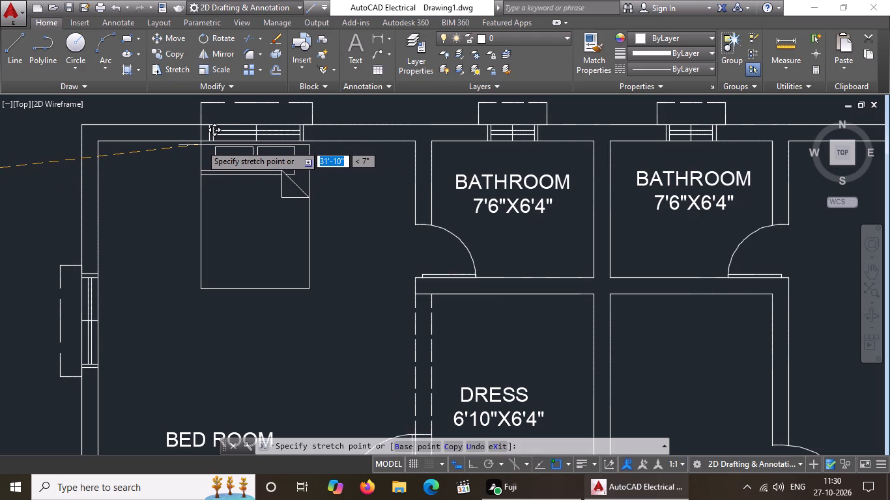
pyautogui.click(201, 143)
pyautogui.scroll(-3, 218, 181)
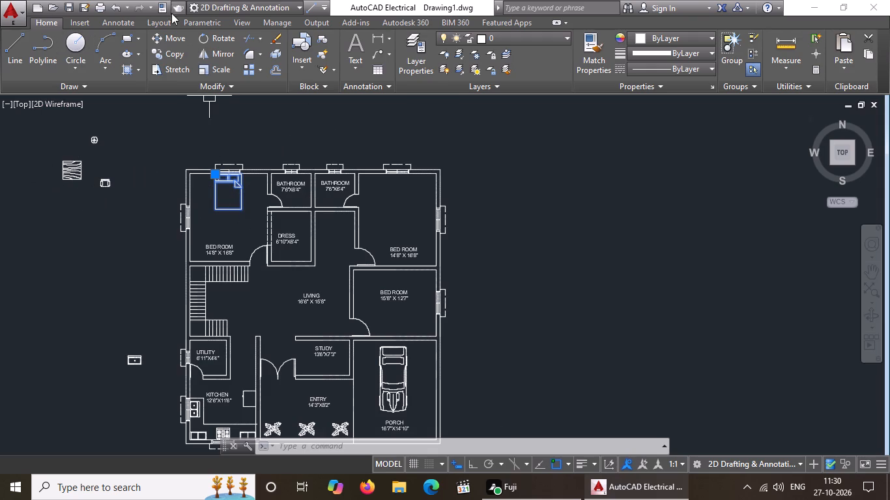
# Copy the queen bed about 32'-0 1/2" straight across into the other 14'8" X 16'8" bedroom, under its window.
pyautogui.click(173, 55)
pyautogui.click(231, 189)
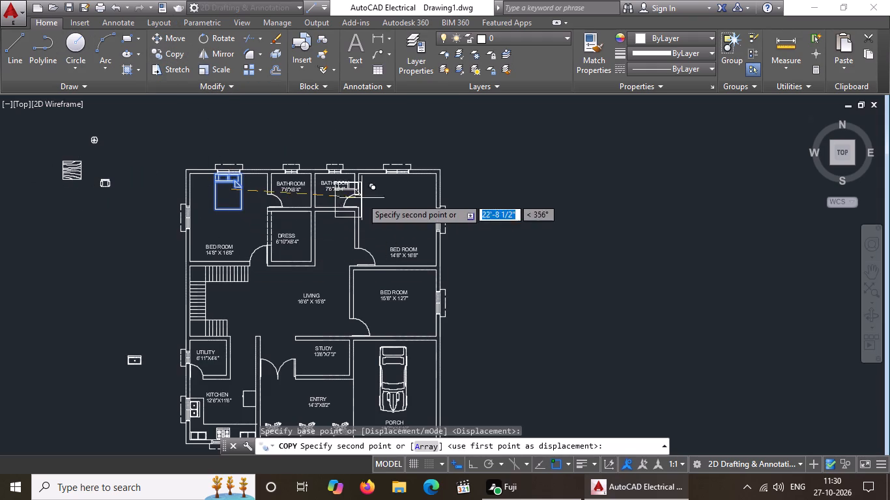
pyautogui.scroll(2, 399, 183)
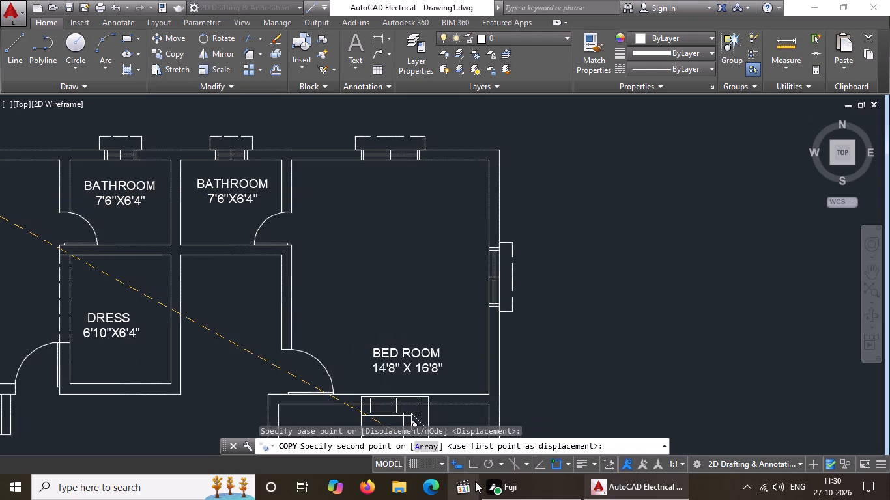
pyautogui.click(474, 462)
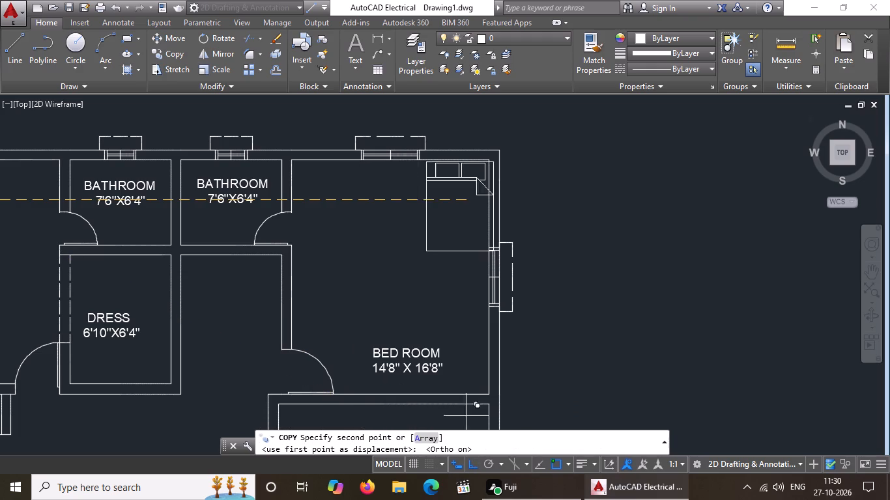
pyautogui.scroll(2, 410, 292)
pyautogui.scroll(-3, 403, 282)
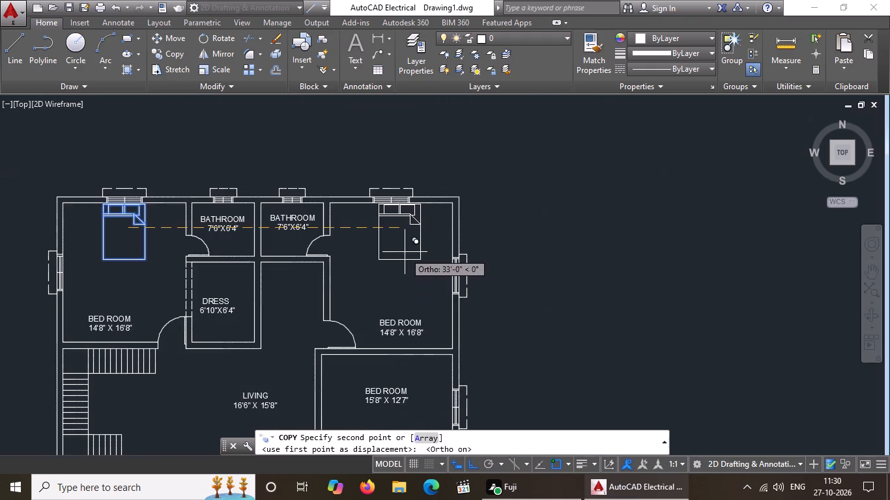
pyautogui.scroll(1, 403, 251)
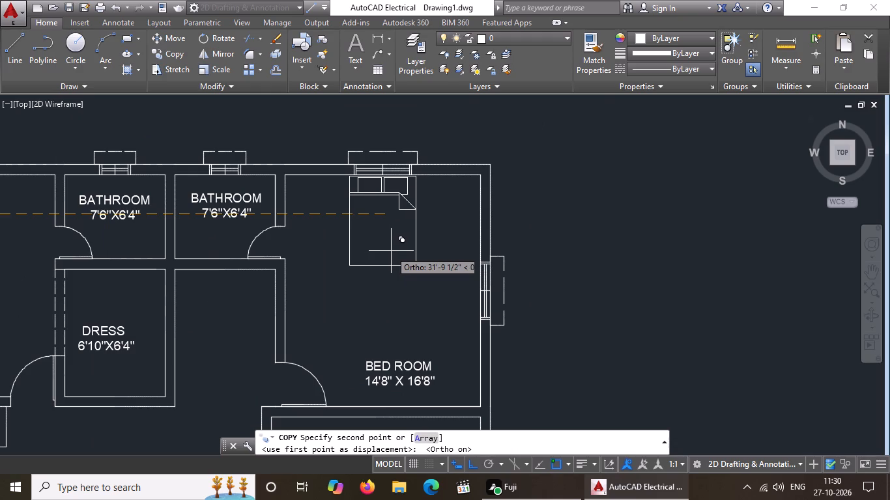
pyautogui.click(392, 251)
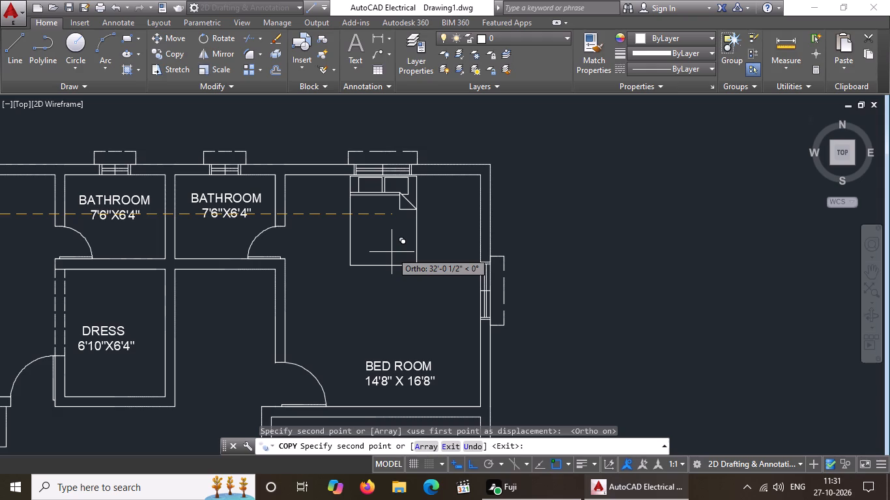
pyautogui.press('Escape')
# Scale up the Lamp - Table block outside the house freehand about its centre.
pyautogui.scroll(-2, 394, 255)
pyautogui.scroll(2, 85, 176)
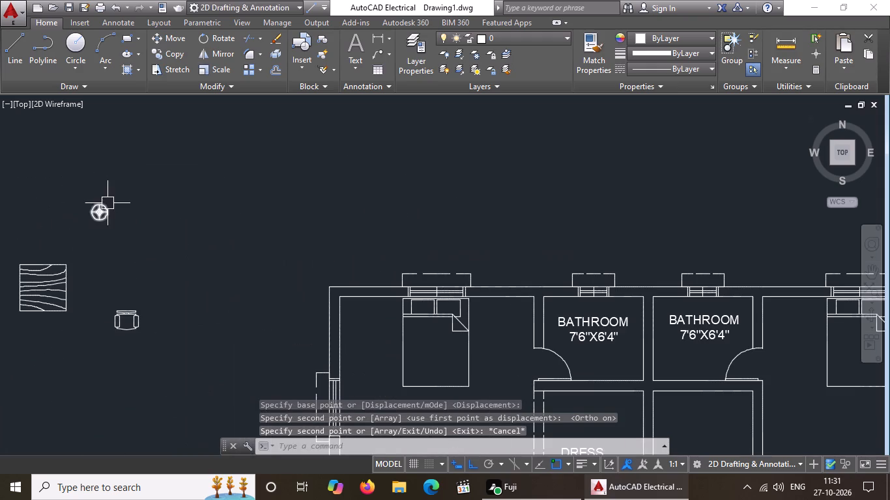
pyautogui.click(93, 212)
pyautogui.click(96, 212)
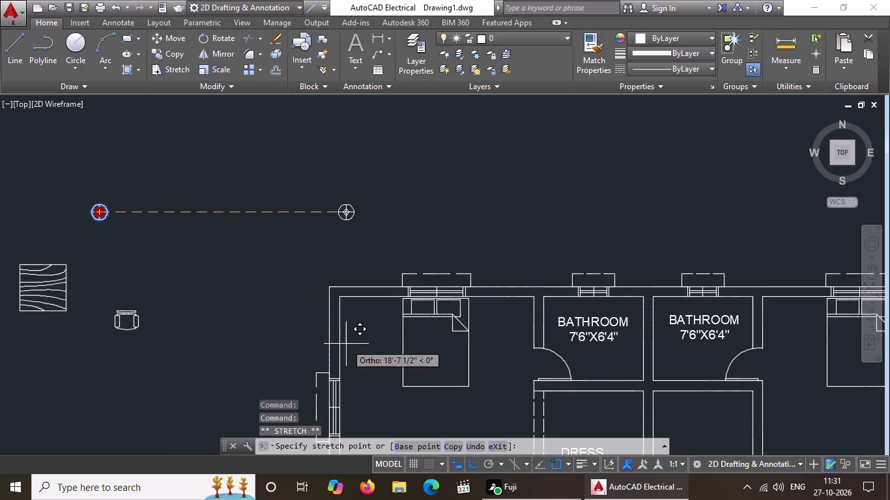
pyautogui.press('Escape')
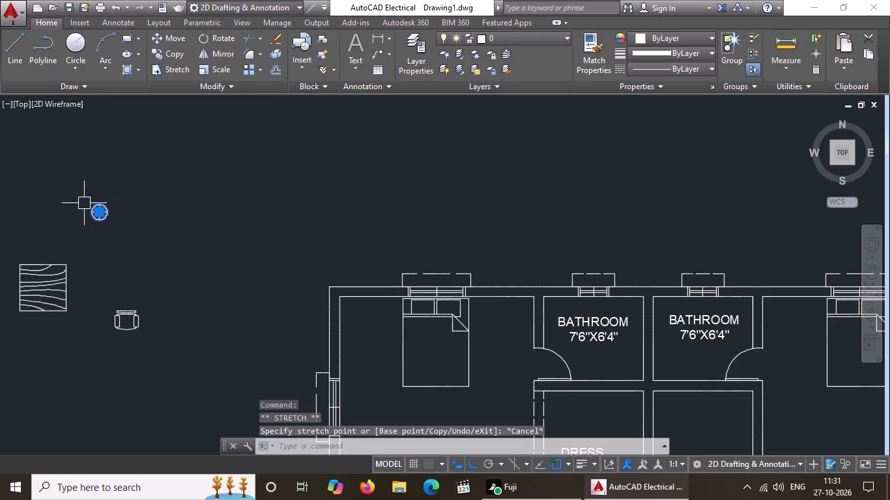
pyautogui.write('SC')
pyautogui.press('space')
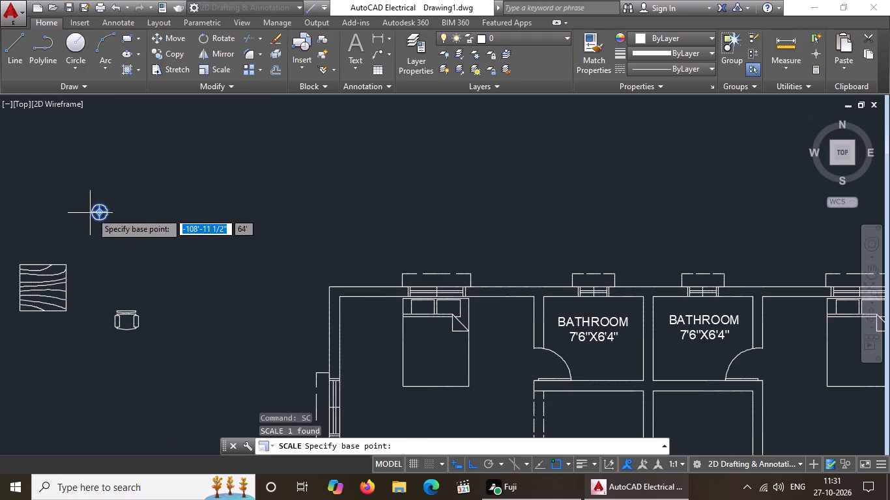
pyautogui.click(100, 210)
pyautogui.click(100, 210)
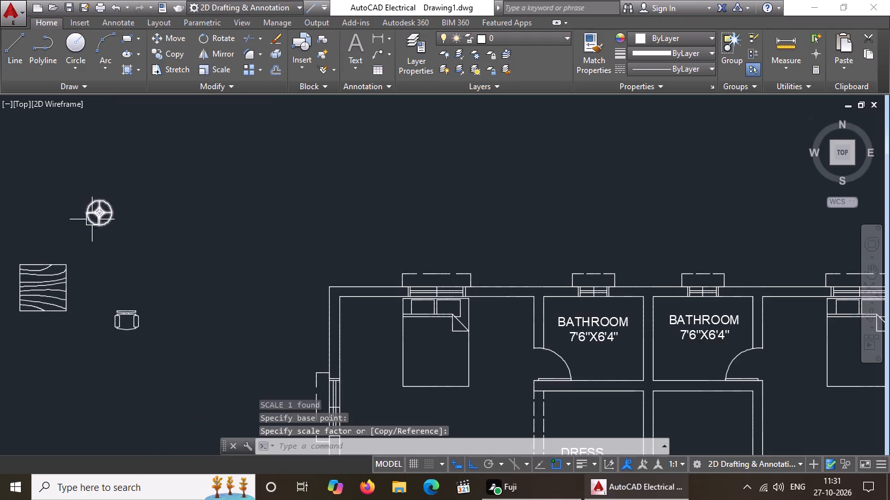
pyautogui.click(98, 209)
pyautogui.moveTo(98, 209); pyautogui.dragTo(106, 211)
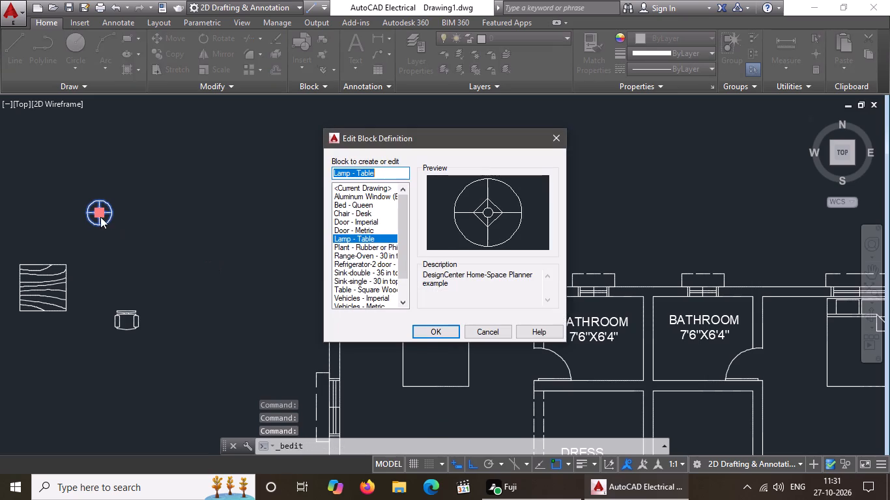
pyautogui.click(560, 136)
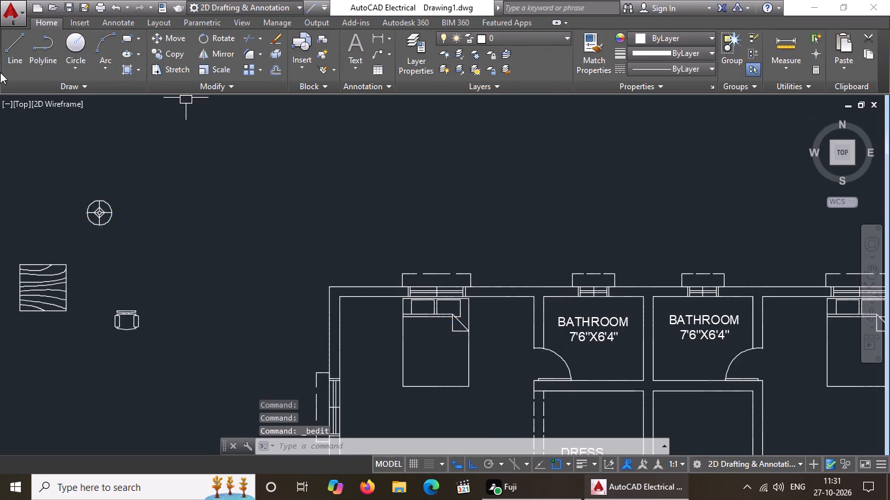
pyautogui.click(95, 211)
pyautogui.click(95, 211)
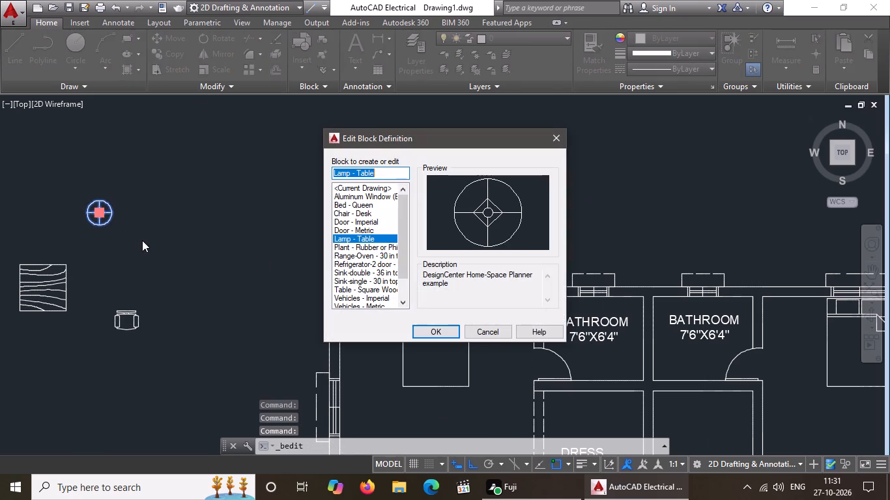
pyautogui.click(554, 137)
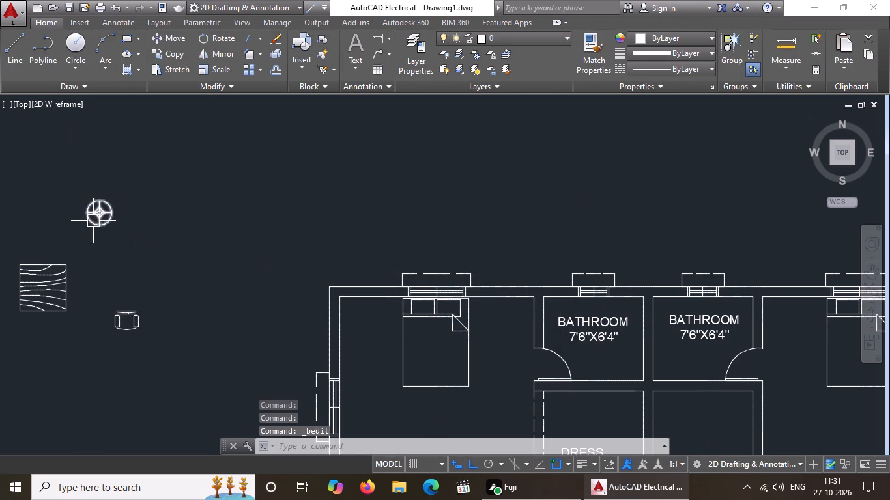
# Move the table lamp into the bedroom beside DRESS, between the bed's headboard and the exterior side wall, with Ortho off.
pyautogui.click(103, 208)
pyautogui.moveTo(96, 212); pyautogui.dragTo(109, 217)
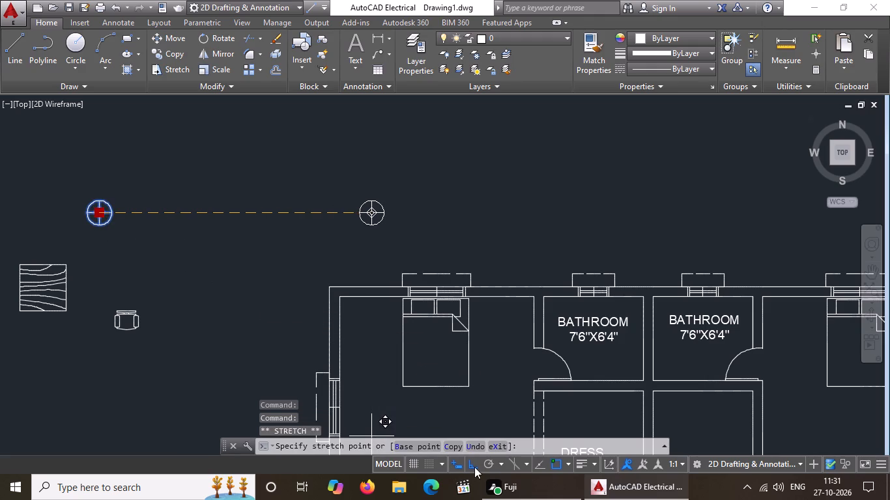
pyautogui.click(474, 466)
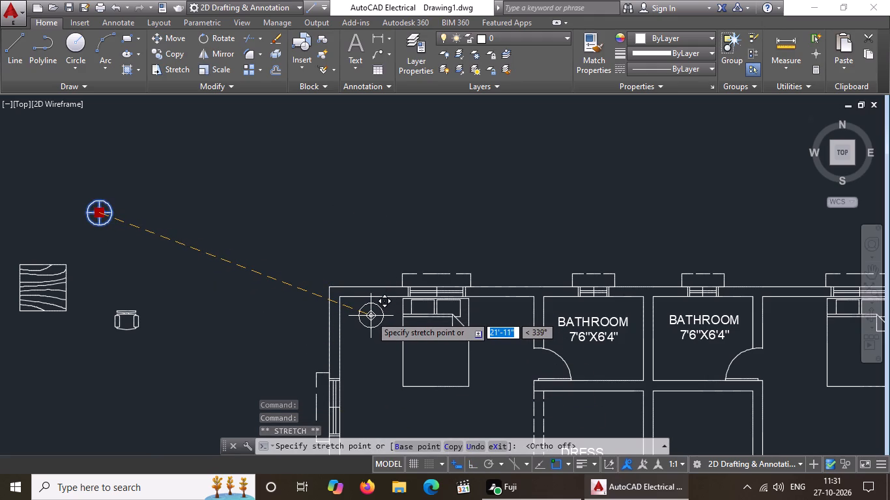
pyautogui.click(371, 316)
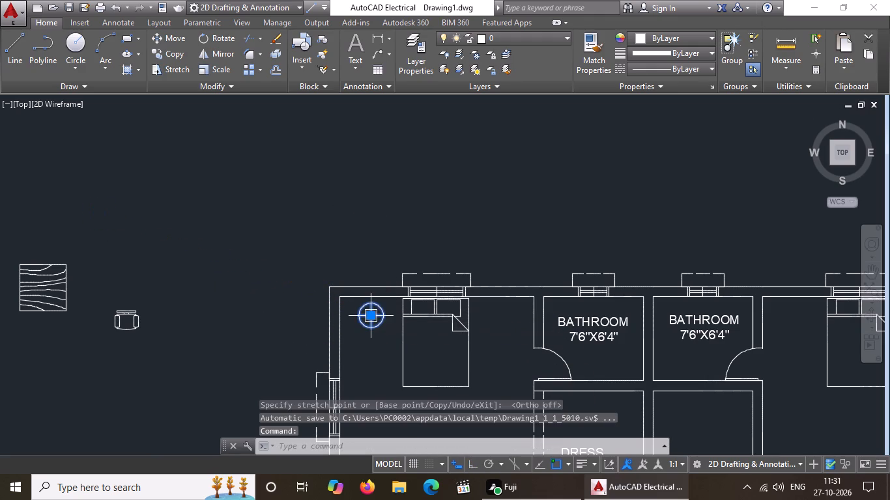
# With Ortho on, copy the table lamp to the bed's other side at 9'-11" and to both sides of the second bed, about 31'-11" and 42'-1 1/2" away.
pyautogui.click(178, 53)
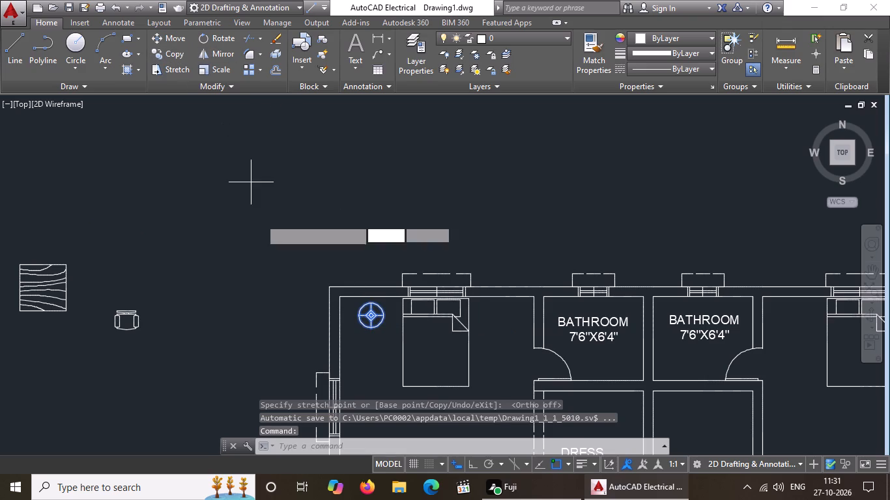
pyautogui.click(369, 316)
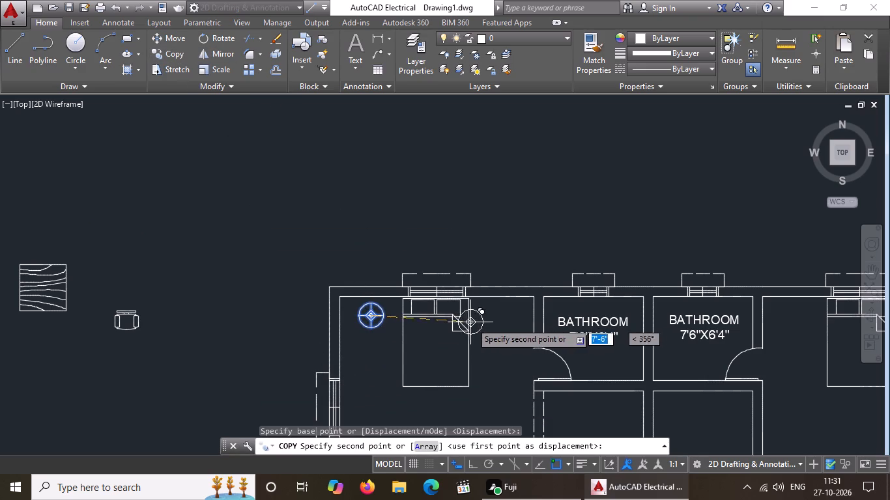
pyautogui.click(474, 465)
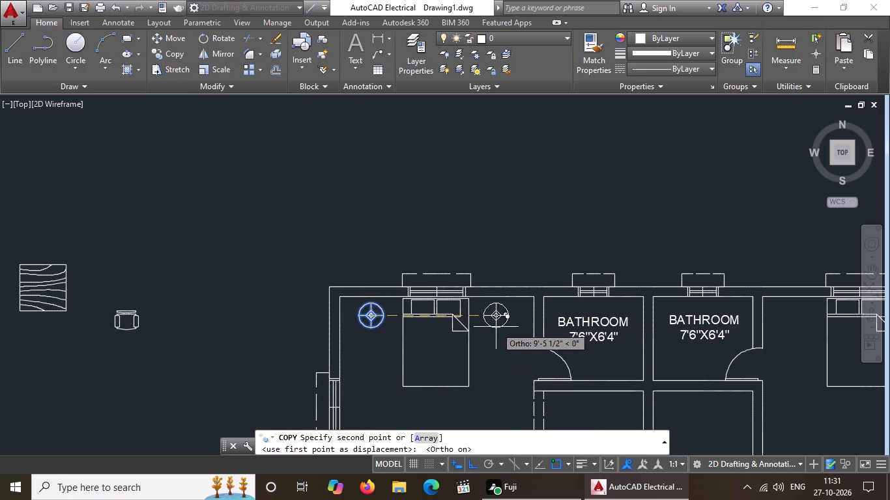
pyautogui.click(502, 324)
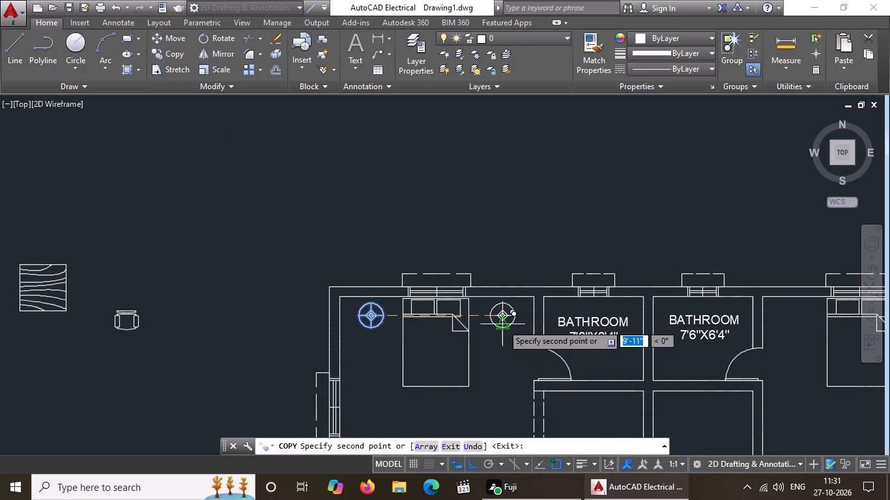
pyautogui.scroll(-3, 502, 324)
pyautogui.scroll(2, 594, 324)
pyautogui.scroll(3, 539, 319)
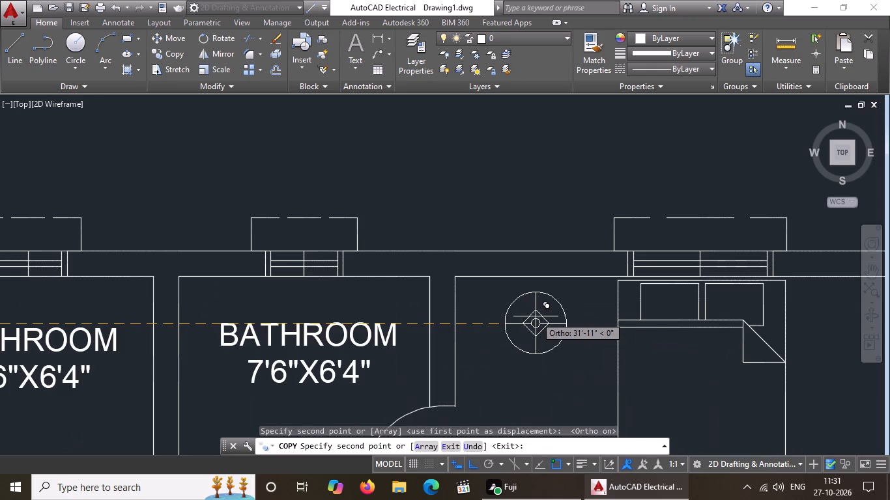
pyautogui.click(536, 316)
pyautogui.scroll(-4, 536, 316)
pyautogui.scroll(2, 668, 324)
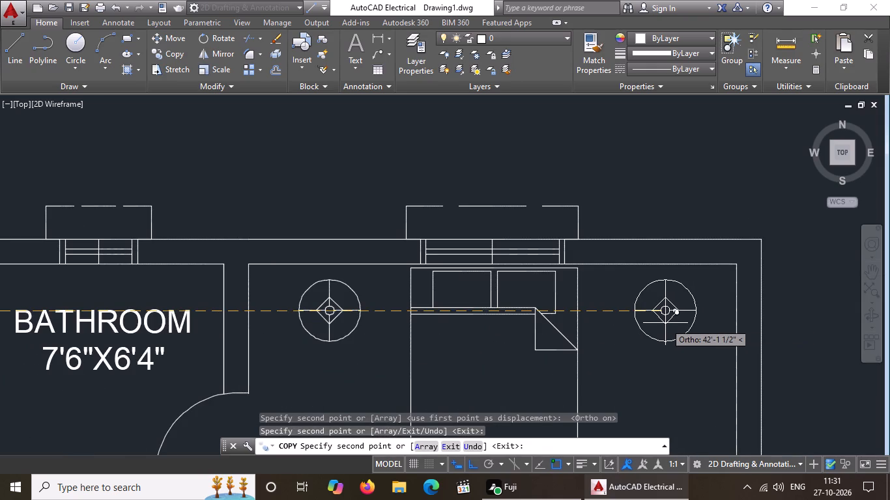
pyautogui.click(665, 323)
pyautogui.scroll(1, 643, 311)
pyautogui.scroll(-4, 643, 311)
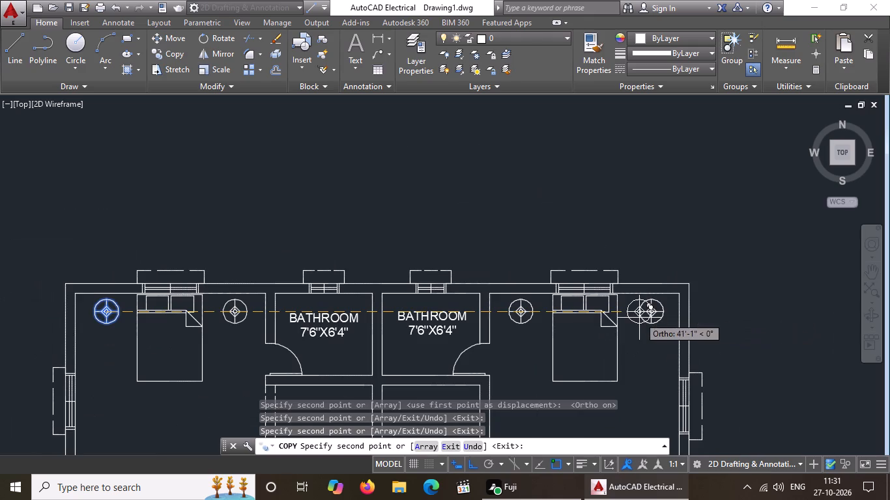
pyautogui.press('Escape')
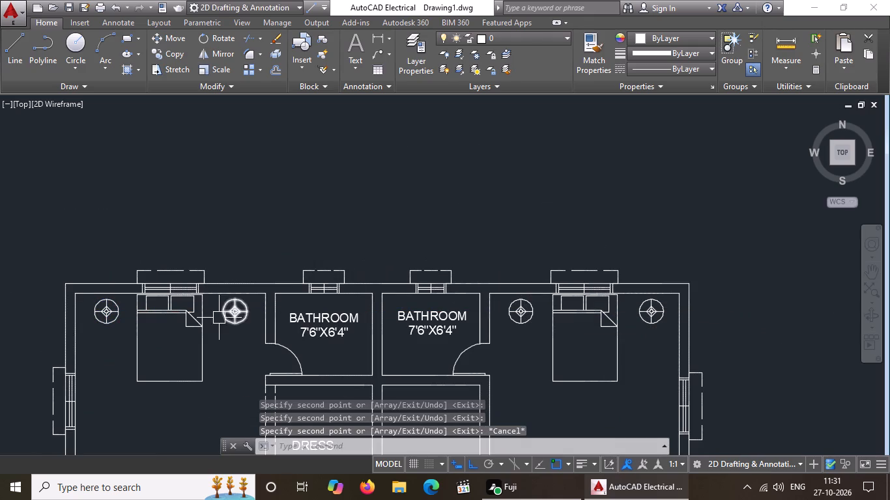
# Rotate the Chair - Desk block outside the house 90° counterclockwise, using a base point just below it.
pyautogui.moveTo(228, 286); pyautogui.dragTo(281, 128, button='middle')
pyautogui.moveTo(233, 279); pyautogui.dragTo(234, 265, button='middle')
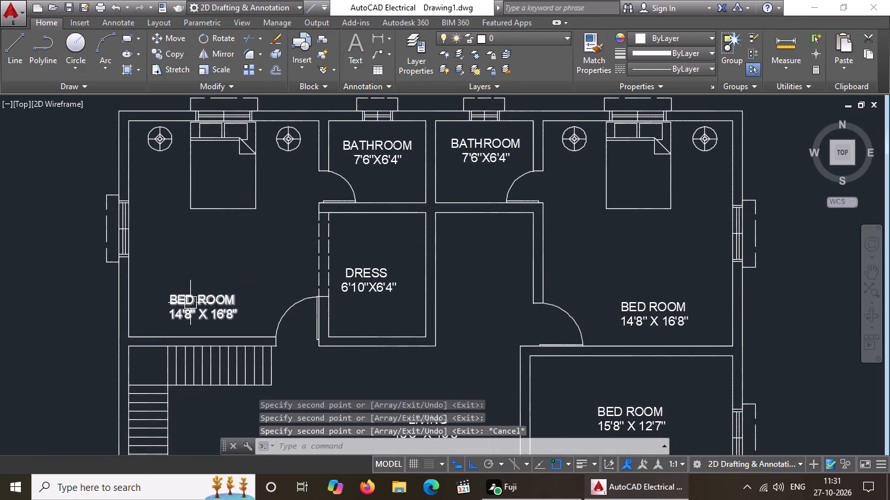
pyautogui.scroll(-2, 120, 258)
pyautogui.moveTo(41, 254); pyautogui.dragTo(83, 270, button='middle')
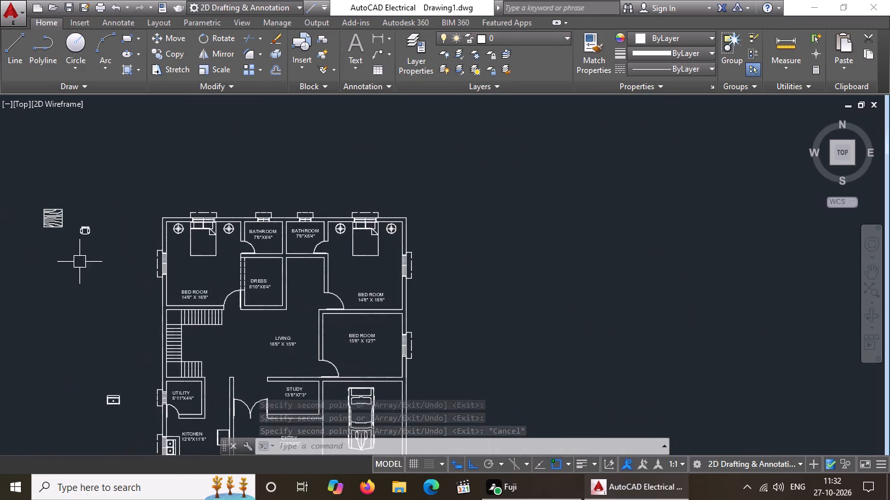
pyautogui.moveTo(72, 215); pyautogui.dragTo(76, 228)
pyautogui.click(108, 277)
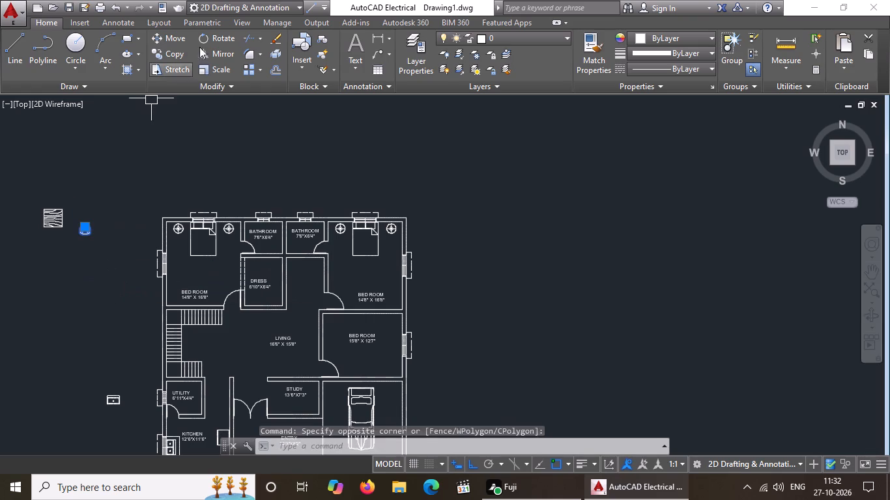
pyautogui.click(223, 36)
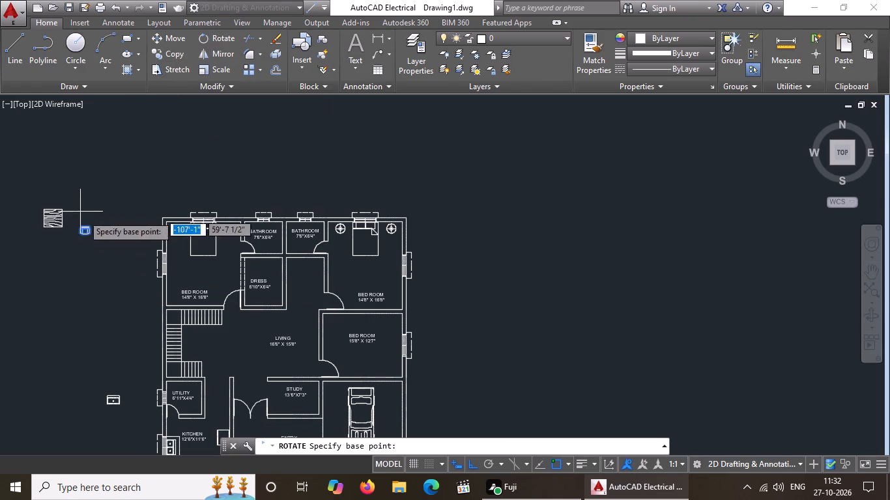
pyautogui.click(89, 255)
pyautogui.click(85, 170)
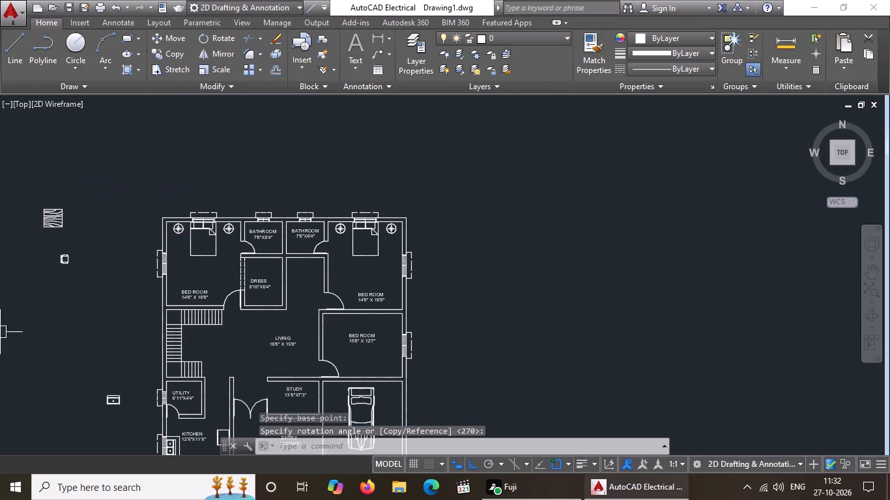
# Scale up the Chair - Desk block outside the house freehand, using a base point near its centre.
pyautogui.scroll(2, 33, 279)
pyautogui.moveTo(74, 208); pyautogui.dragTo(113, 222)
pyautogui.click(184, 290)
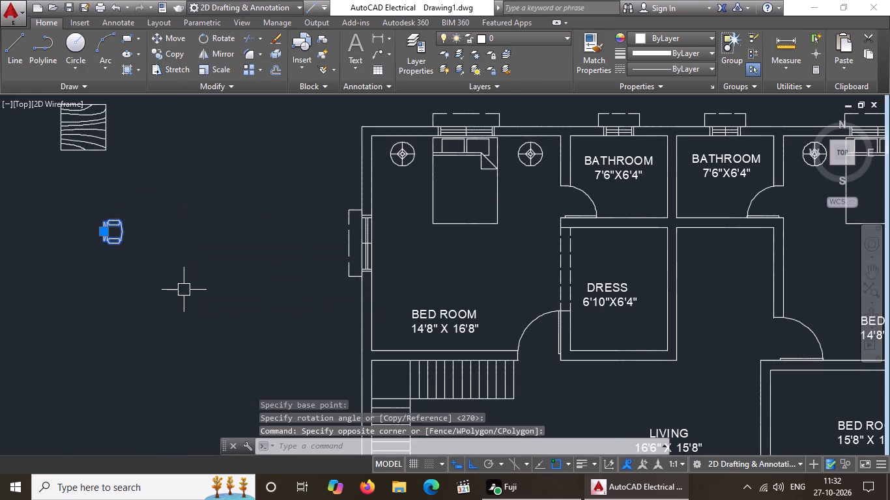
pyautogui.write('SC')
pyautogui.press('space')
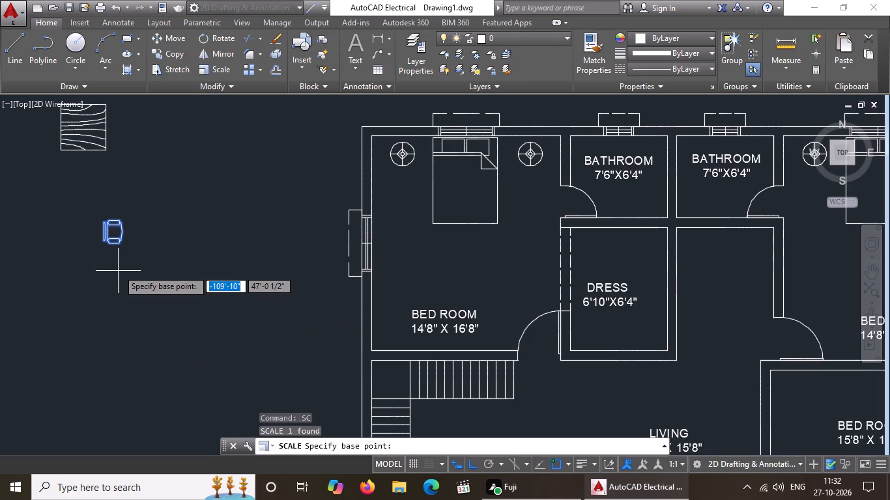
pyautogui.click(115, 236)
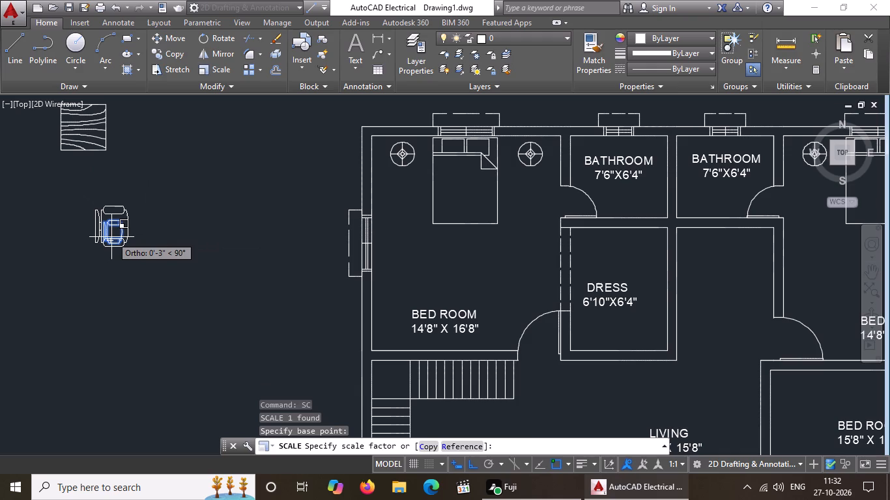
pyautogui.click(111, 238)
# With Ortho off, move the desk chair into the bedroom beside DRESS, with its back against the exterior side window.
pyautogui.click(96, 223)
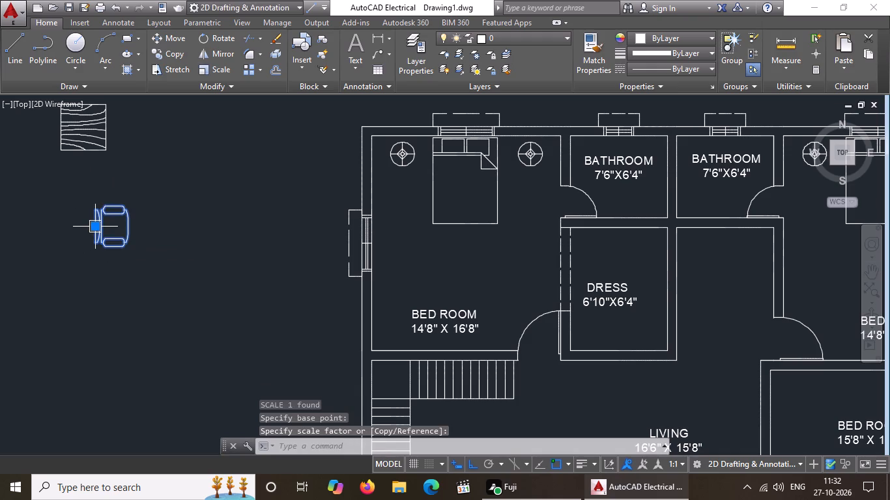
pyautogui.moveTo(95, 226); pyautogui.dragTo(147, 236)
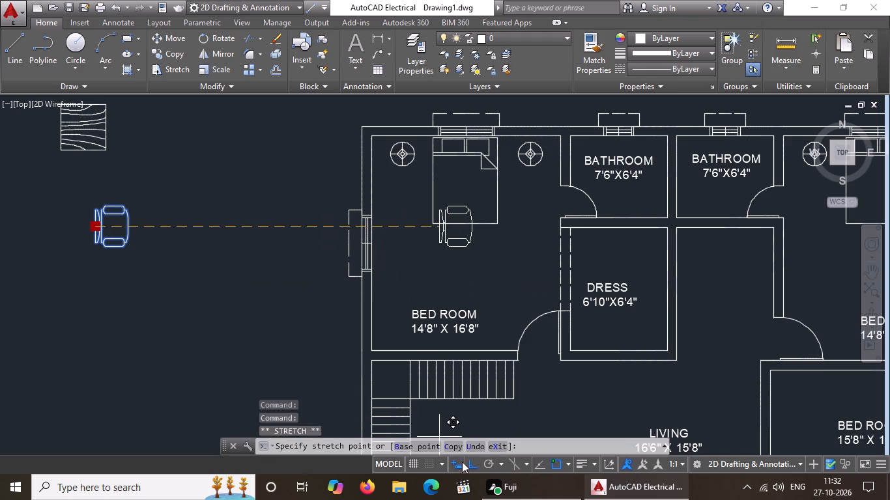
pyautogui.click(478, 464)
pyautogui.scroll(1, 385, 262)
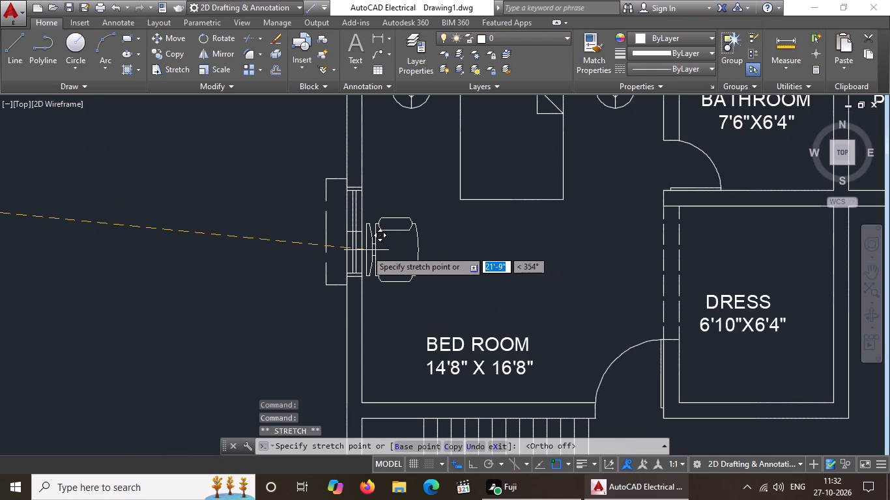
pyautogui.click(366, 250)
pyautogui.scroll(-2, 386, 250)
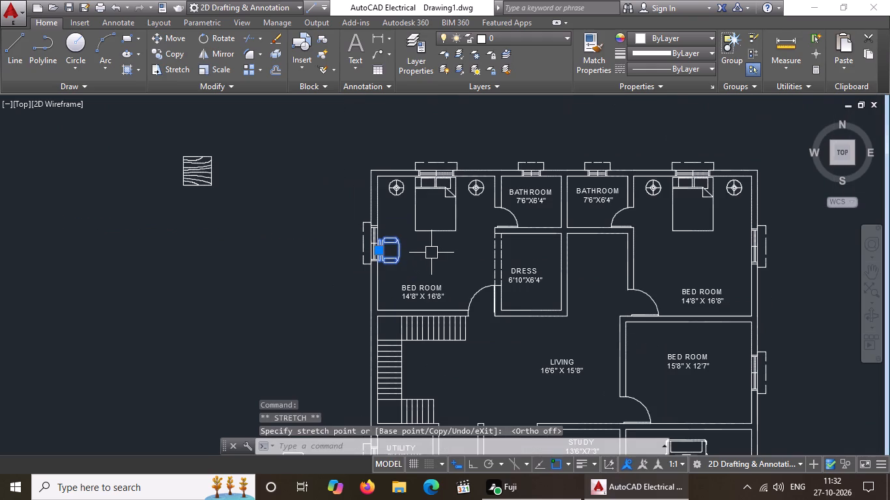
pyautogui.press('Escape')
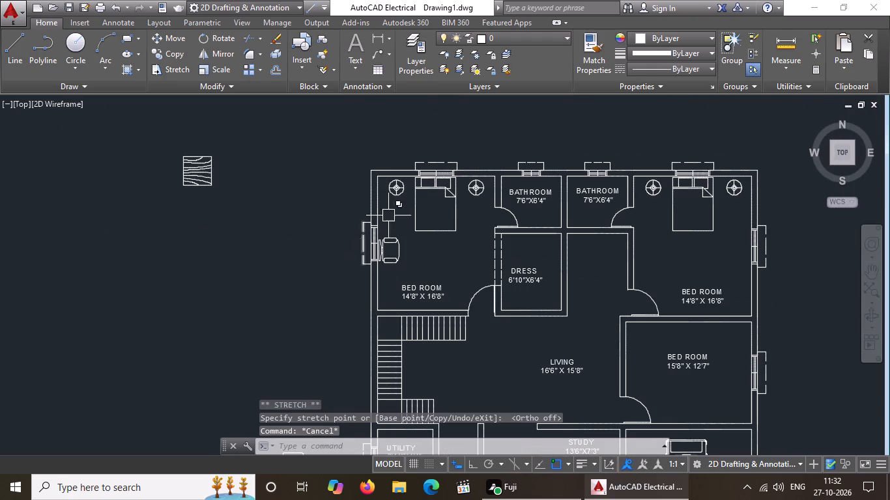
# Mirror the desk chair into the opposite 14'8" X 16'8" bedroom about a vertical Ortho line between the two bathrooms, keeping the original.
pyautogui.click(401, 262)
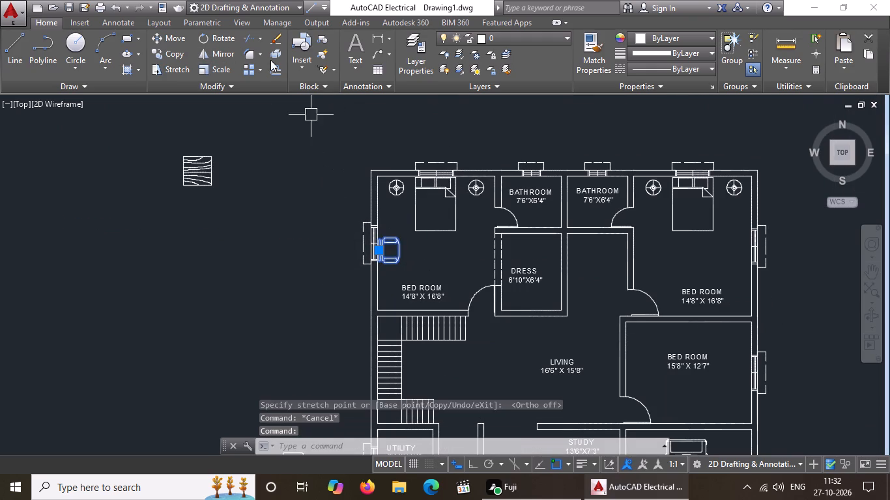
pyautogui.click(224, 52)
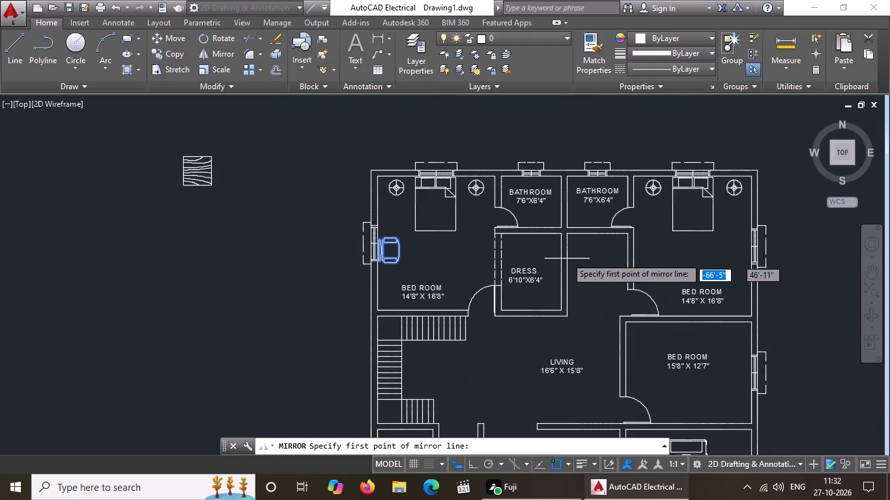
pyautogui.click(564, 226)
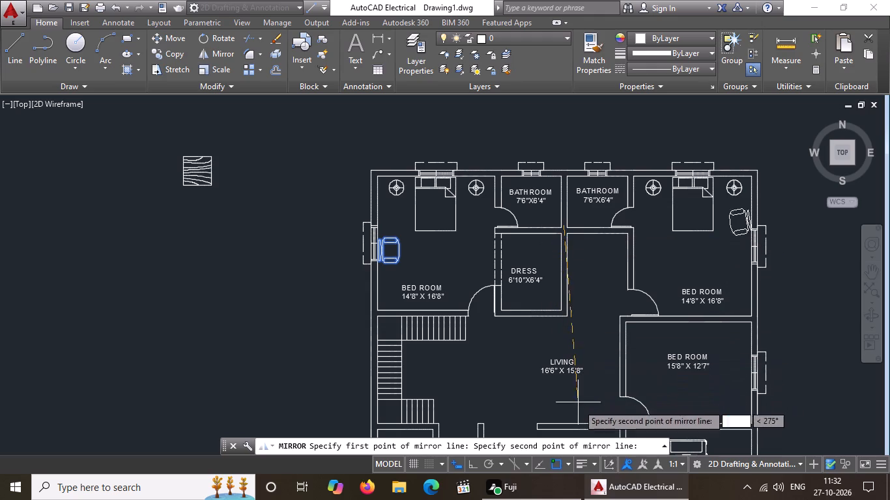
pyautogui.click(471, 465)
pyautogui.click(566, 336)
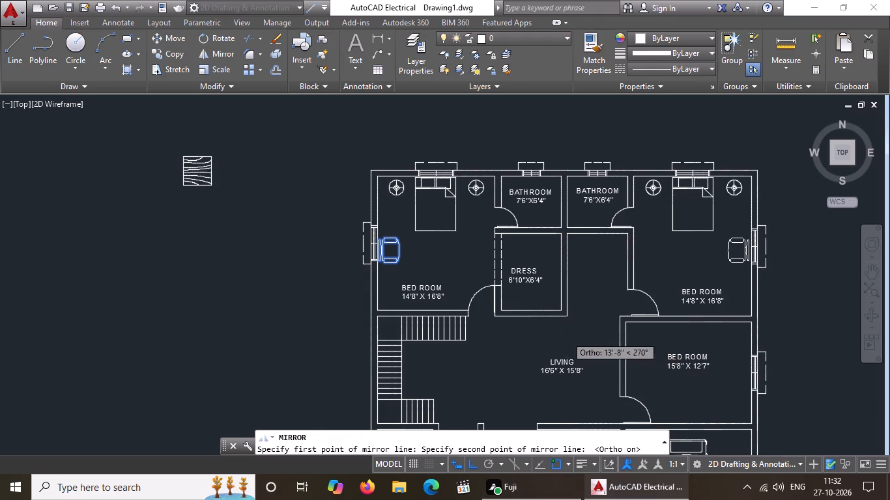
pyautogui.press('n')
pyautogui.press('space')
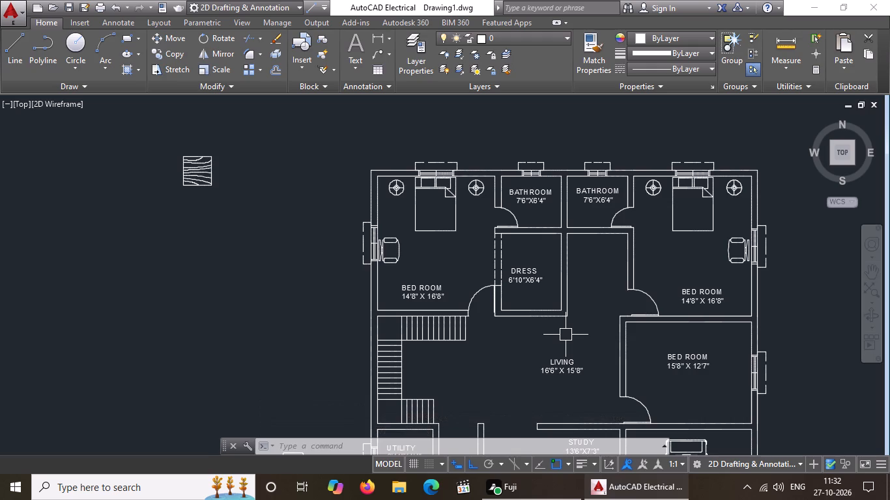
# Move the mirrored chair about 5" down, and with Ortho off about 3 1/2" closer to the exterior window.
pyautogui.scroll(3, 771, 278)
pyautogui.click(649, 207)
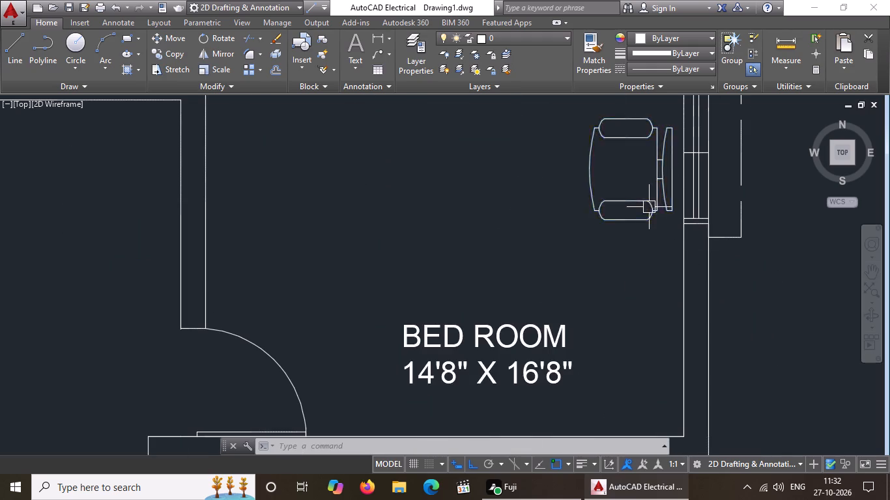
pyautogui.click(674, 169)
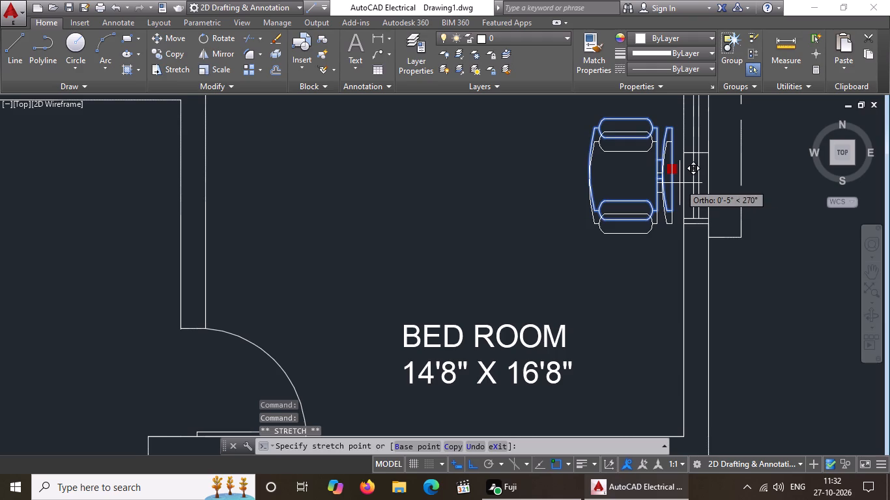
pyautogui.click(680, 182)
pyautogui.scroll(-4, 660, 195)
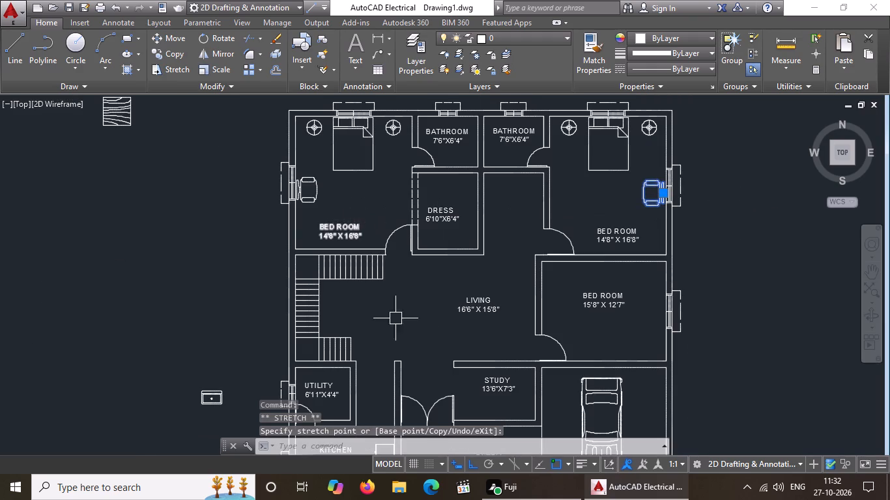
pyautogui.click(476, 461)
pyautogui.scroll(3, 705, 173)
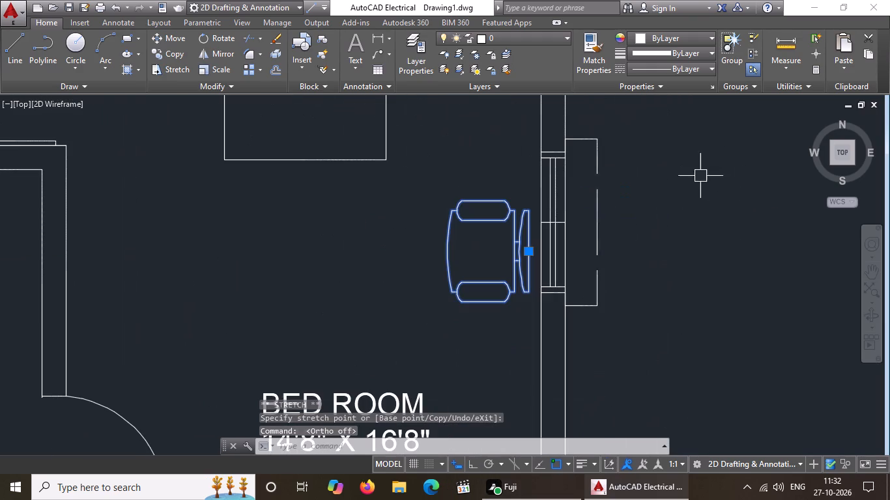
pyautogui.click(528, 251)
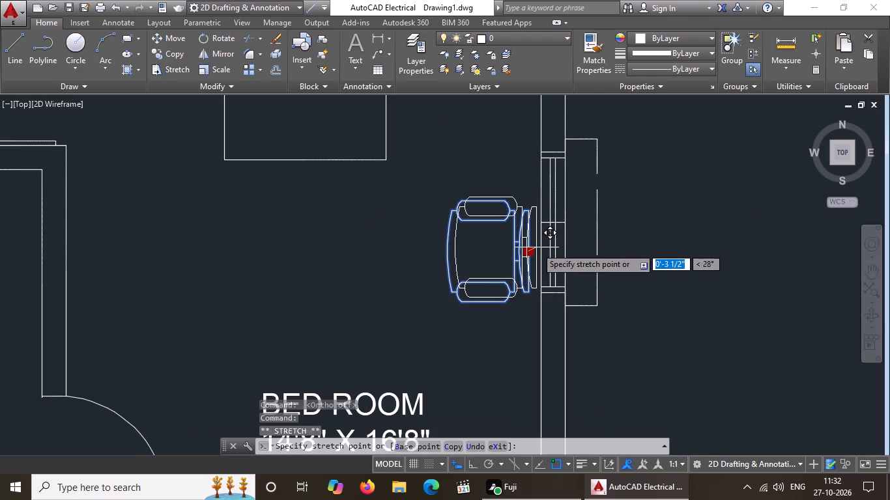
pyautogui.click(536, 247)
pyautogui.scroll(-4, 519, 285)
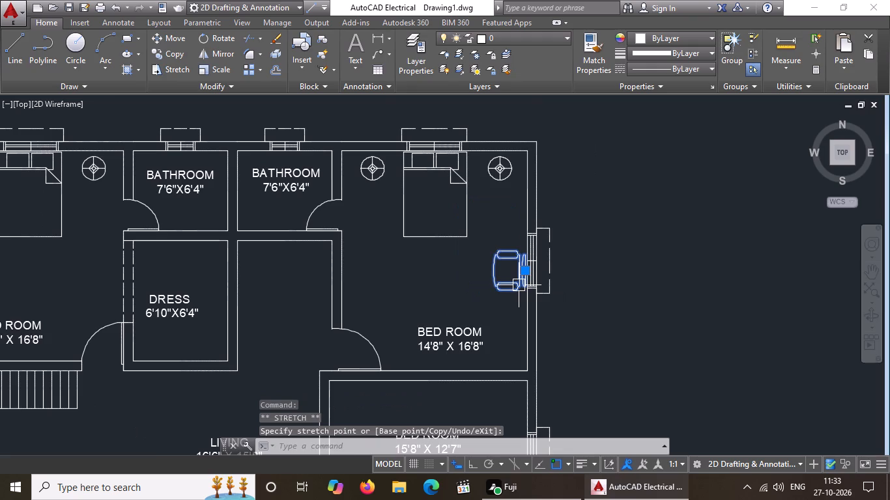
pyautogui.scroll(-2, 519, 285)
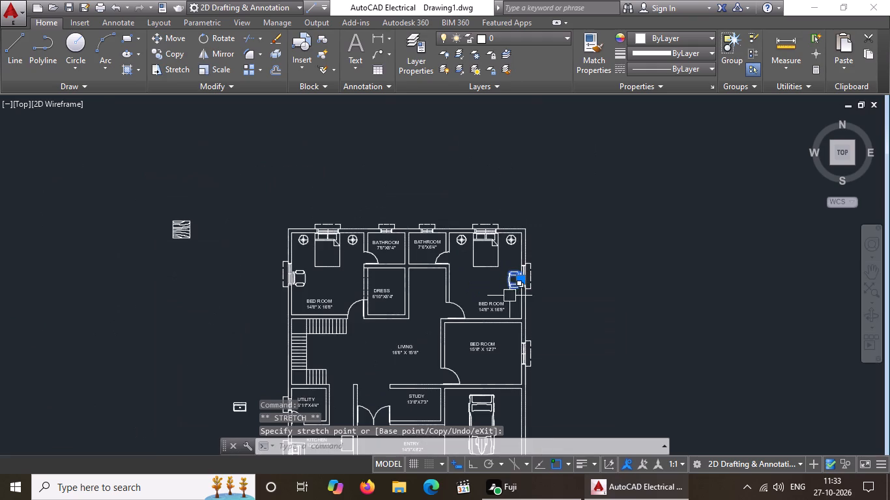
# Move both BED ROOM 14'8" X 16'8" labels up to just below their beds, about 5'-2" and 5'-11".
pyautogui.click(315, 305)
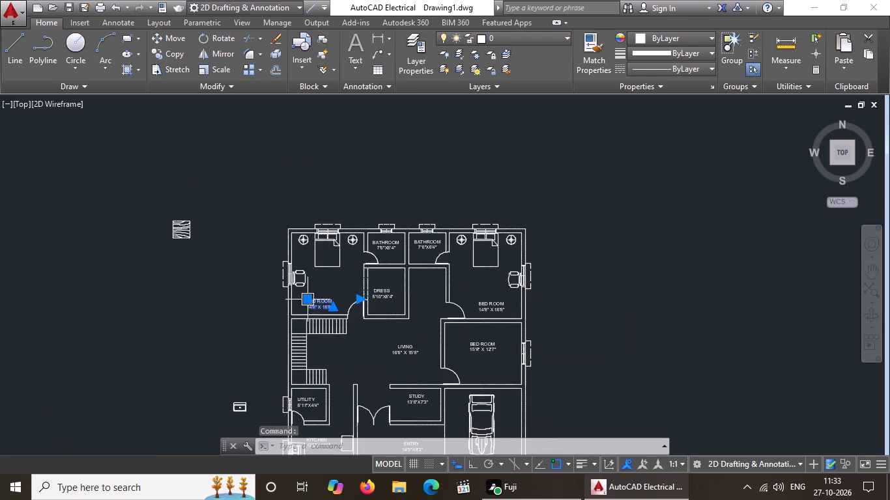
pyautogui.click(308, 301)
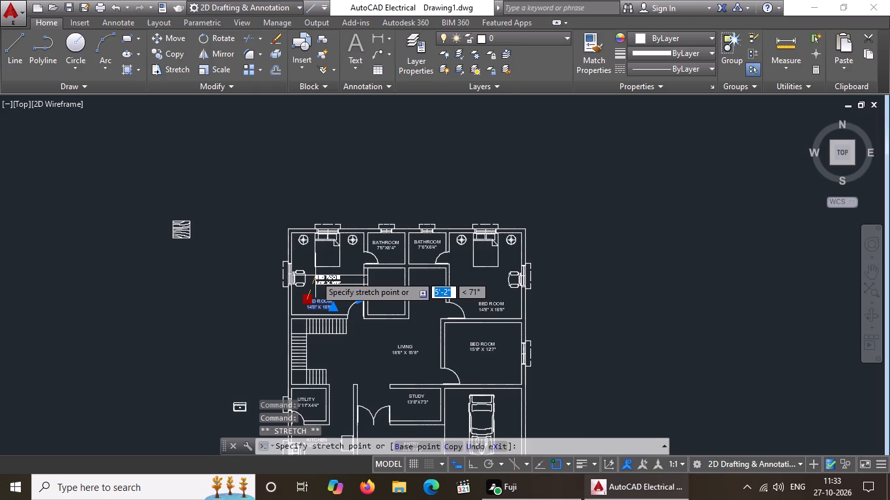
pyautogui.click(315, 275)
pyautogui.scroll(2, 530, 318)
pyautogui.click(424, 281)
pyautogui.click(399, 275)
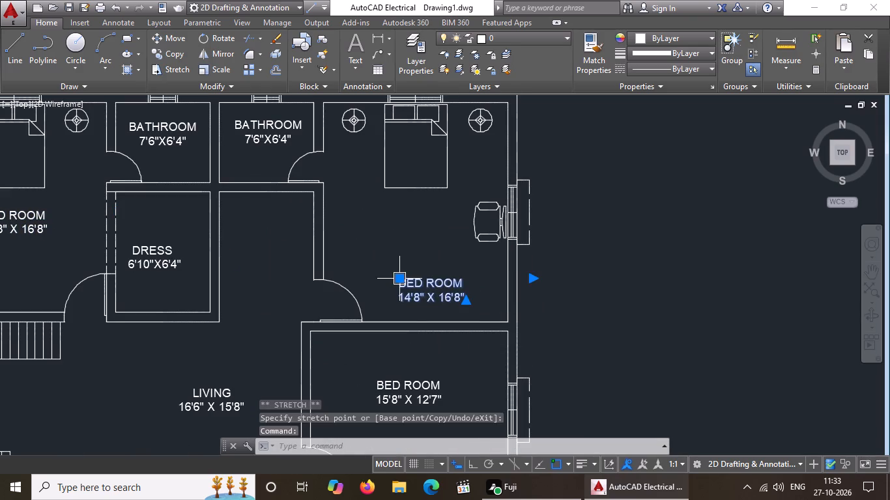
pyautogui.click(385, 205)
pyautogui.scroll(-2, 433, 205)
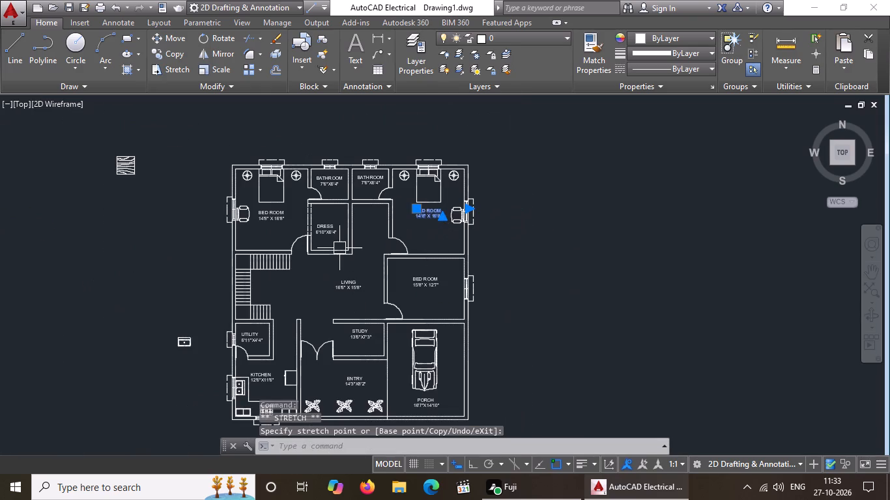
pyautogui.press('Escape')
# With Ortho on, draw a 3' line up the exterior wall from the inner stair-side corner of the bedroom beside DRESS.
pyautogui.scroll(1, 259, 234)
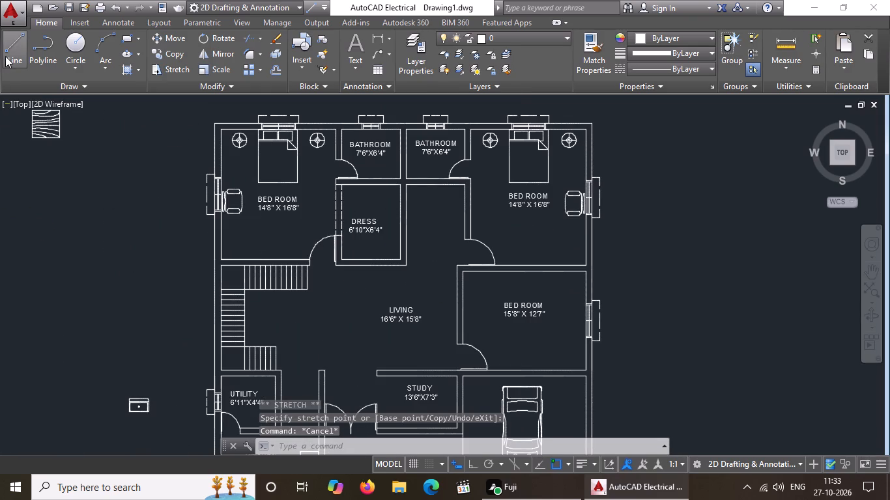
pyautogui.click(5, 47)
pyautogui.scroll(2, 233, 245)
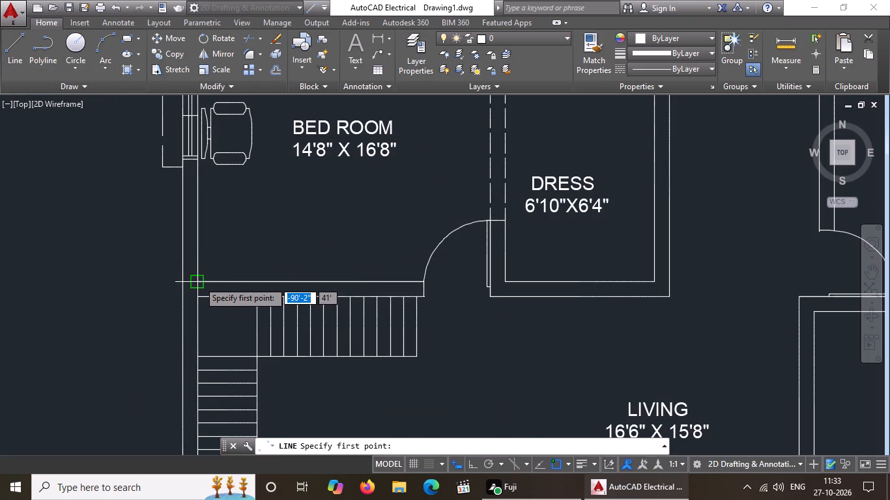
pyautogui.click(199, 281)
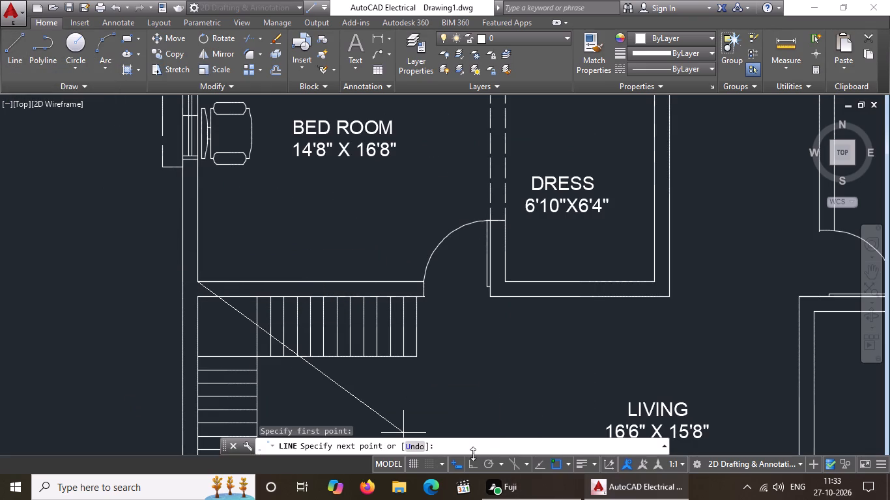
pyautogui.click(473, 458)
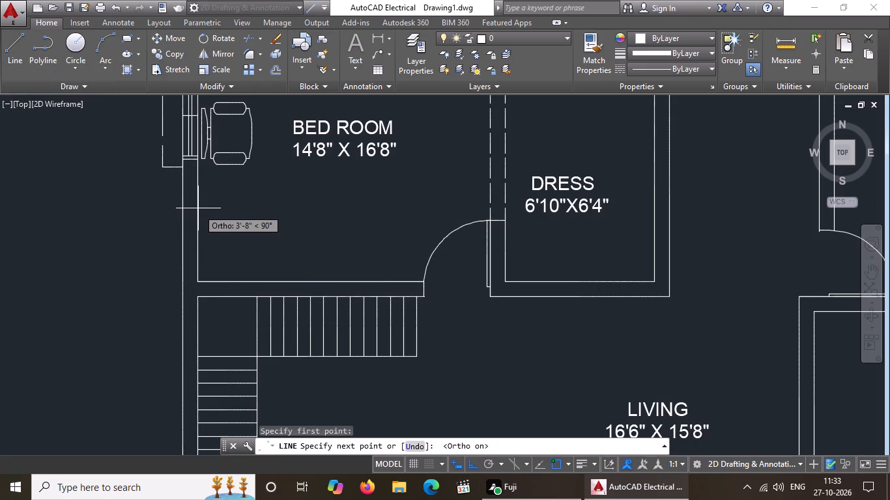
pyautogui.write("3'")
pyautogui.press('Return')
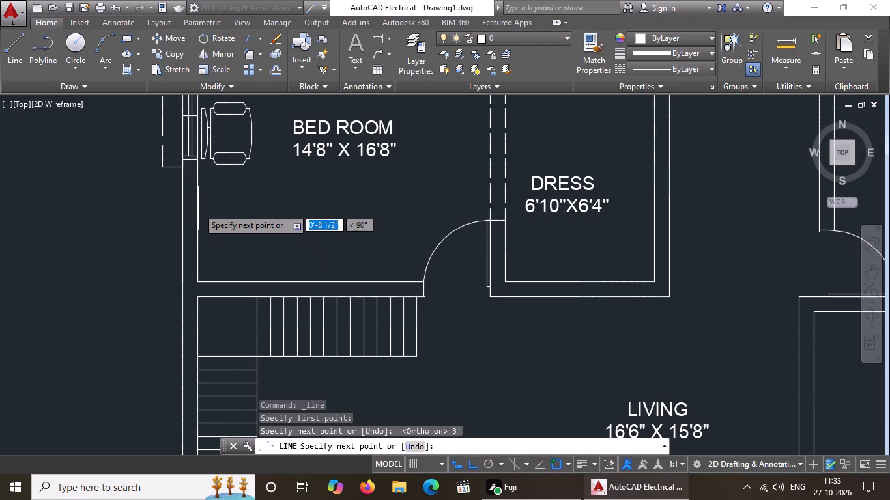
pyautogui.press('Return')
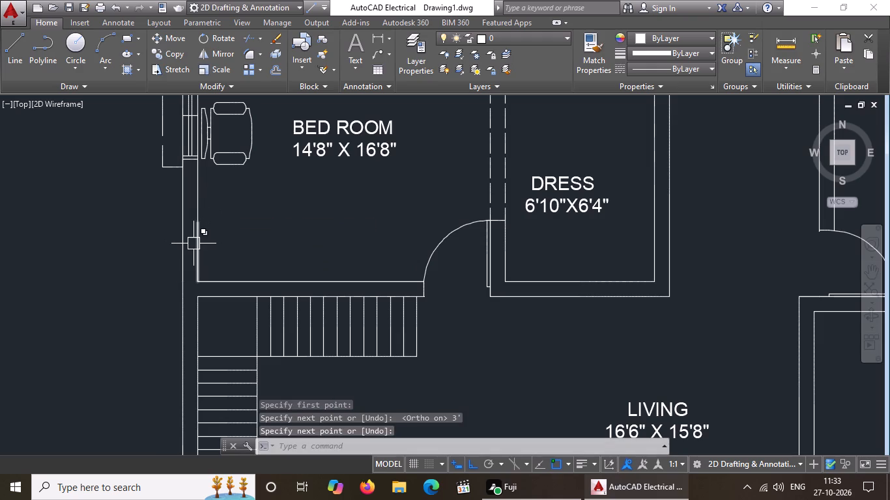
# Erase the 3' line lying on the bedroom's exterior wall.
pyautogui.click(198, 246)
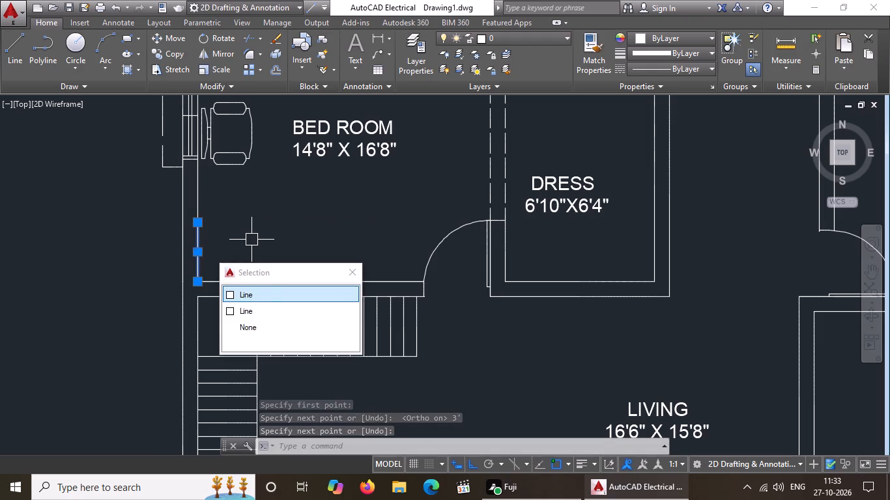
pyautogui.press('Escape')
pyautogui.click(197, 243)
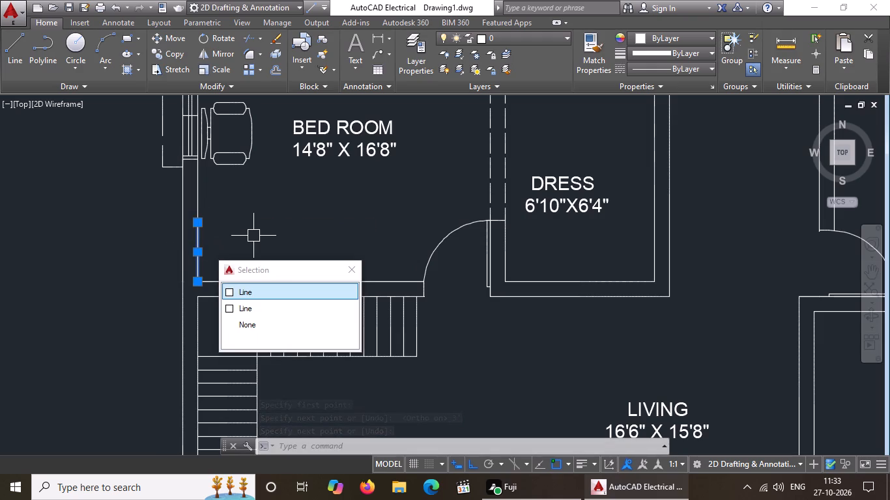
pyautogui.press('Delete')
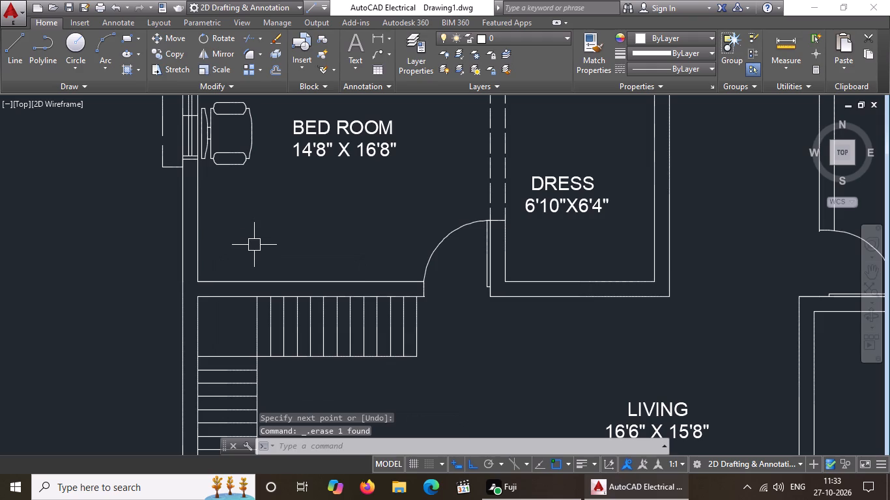
# Draw a 2' line up the exterior wall from the inner stair-side corner of the bedroom beside DRESS.
pyautogui.press('l')
pyautogui.press('Return')
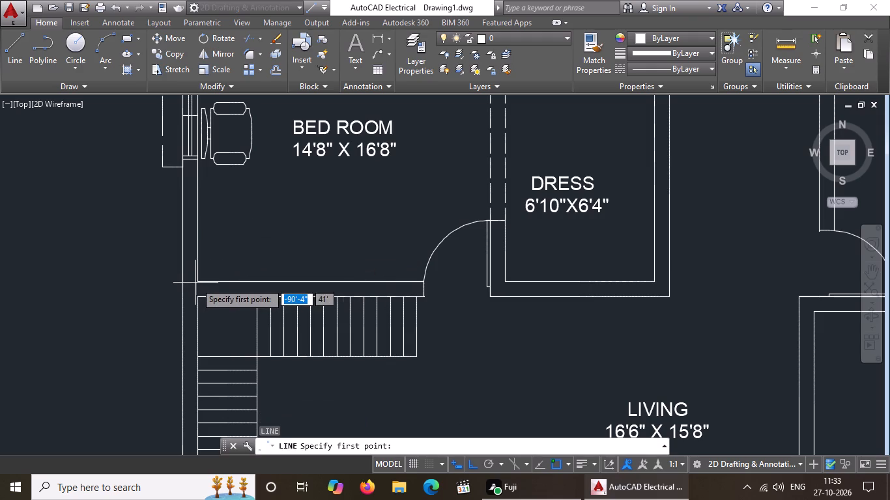
pyautogui.click(201, 281)
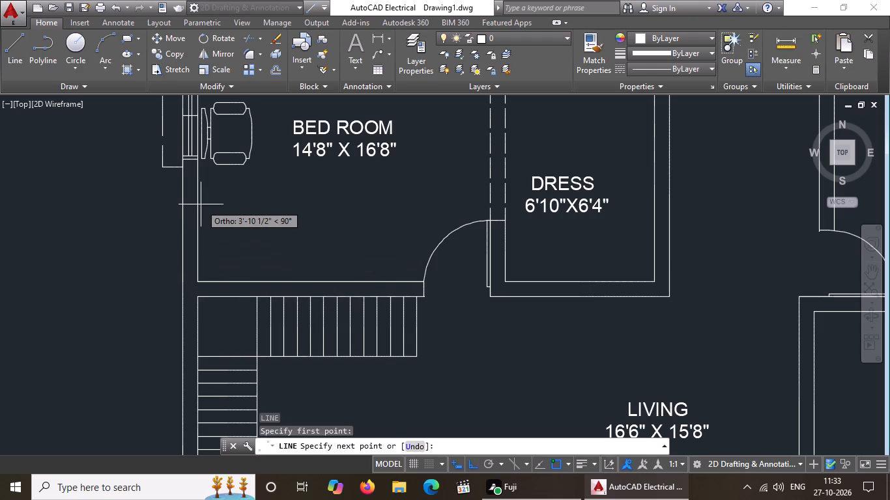
pyautogui.write("2'")
pyautogui.press('Return')
pyautogui.press('Return')
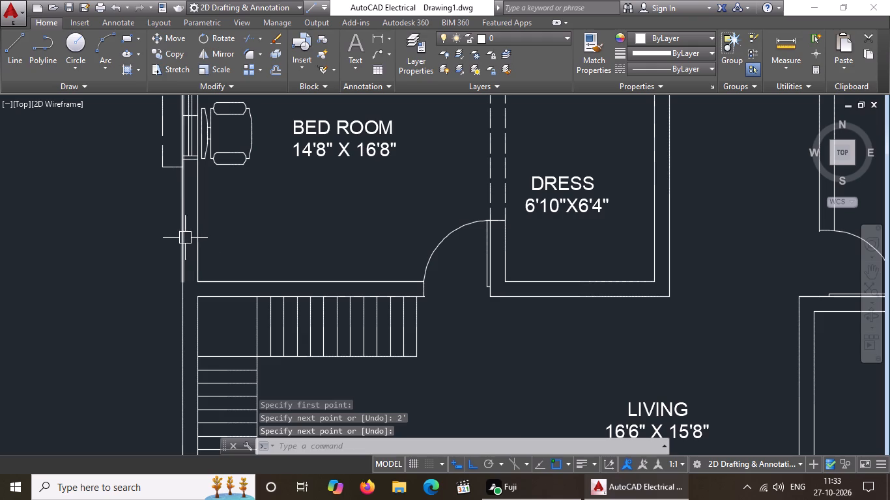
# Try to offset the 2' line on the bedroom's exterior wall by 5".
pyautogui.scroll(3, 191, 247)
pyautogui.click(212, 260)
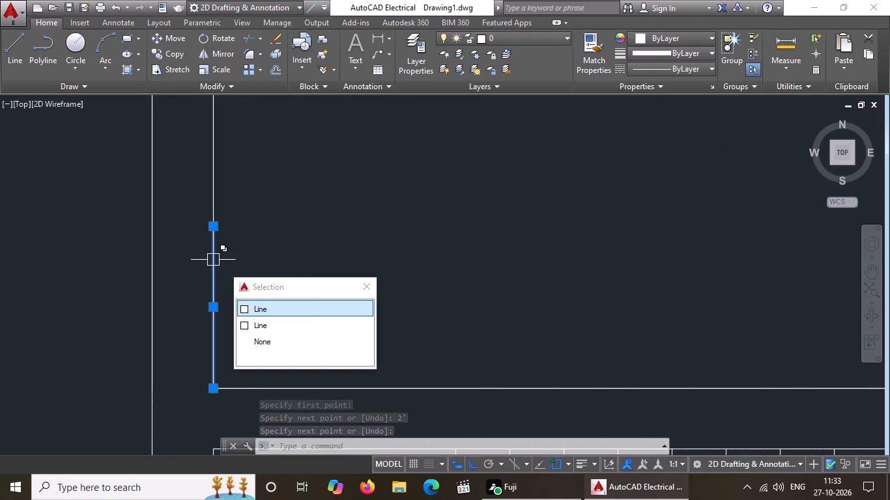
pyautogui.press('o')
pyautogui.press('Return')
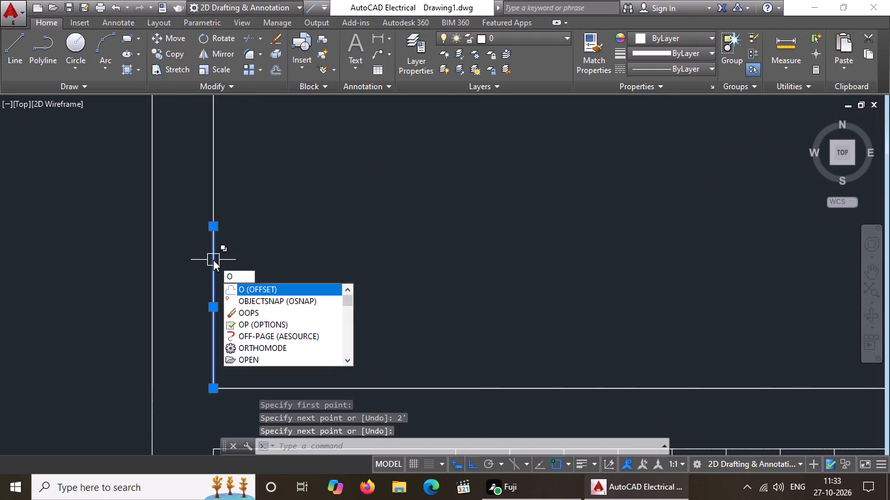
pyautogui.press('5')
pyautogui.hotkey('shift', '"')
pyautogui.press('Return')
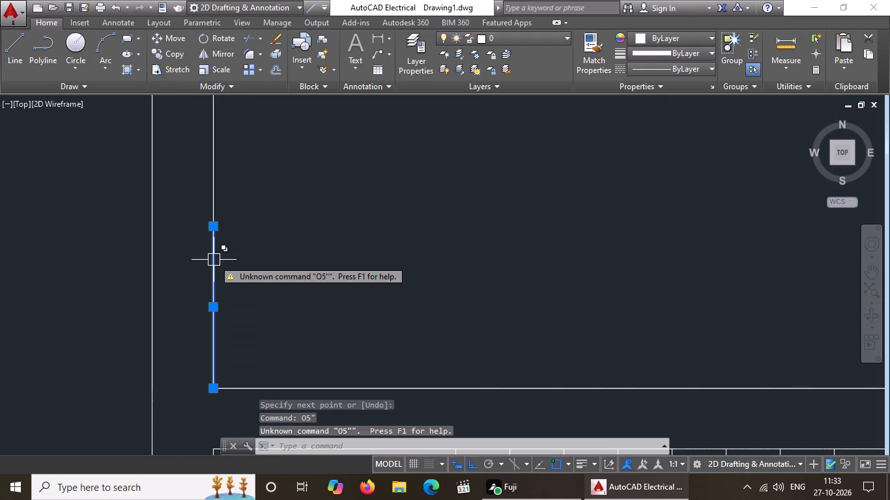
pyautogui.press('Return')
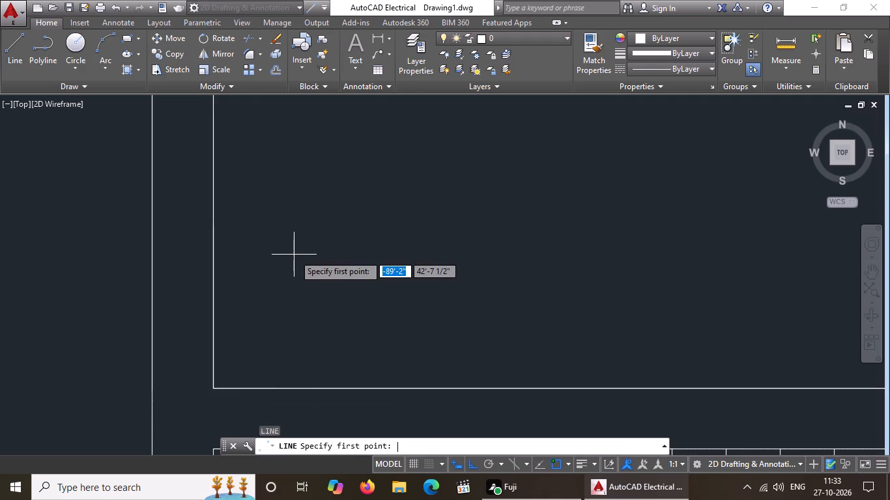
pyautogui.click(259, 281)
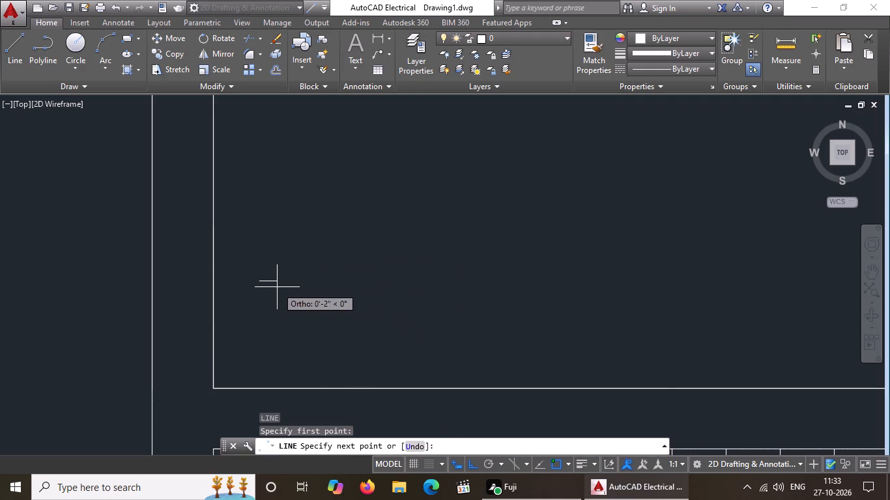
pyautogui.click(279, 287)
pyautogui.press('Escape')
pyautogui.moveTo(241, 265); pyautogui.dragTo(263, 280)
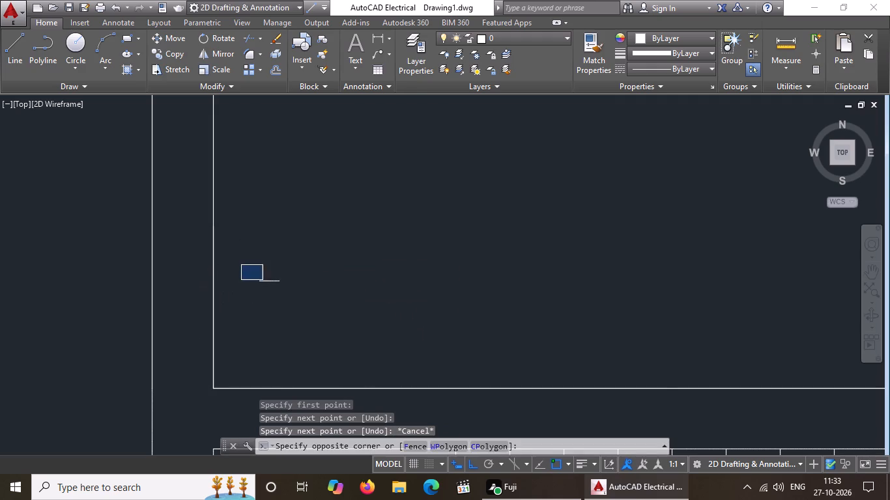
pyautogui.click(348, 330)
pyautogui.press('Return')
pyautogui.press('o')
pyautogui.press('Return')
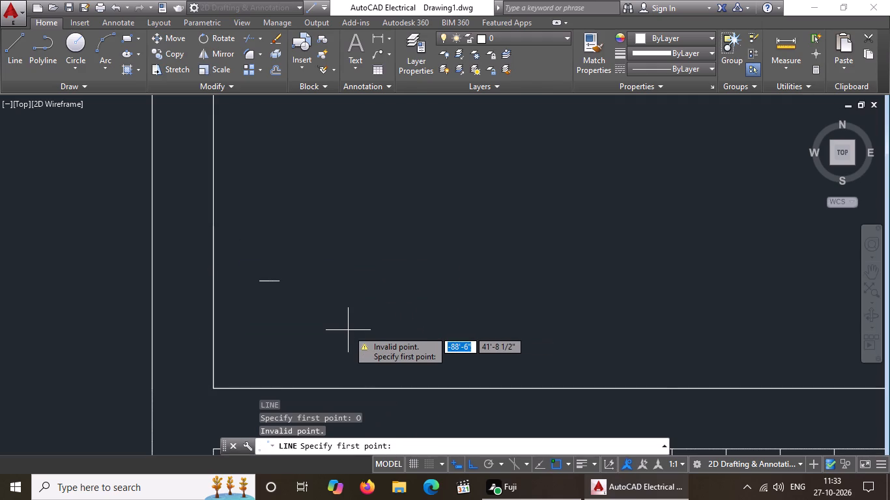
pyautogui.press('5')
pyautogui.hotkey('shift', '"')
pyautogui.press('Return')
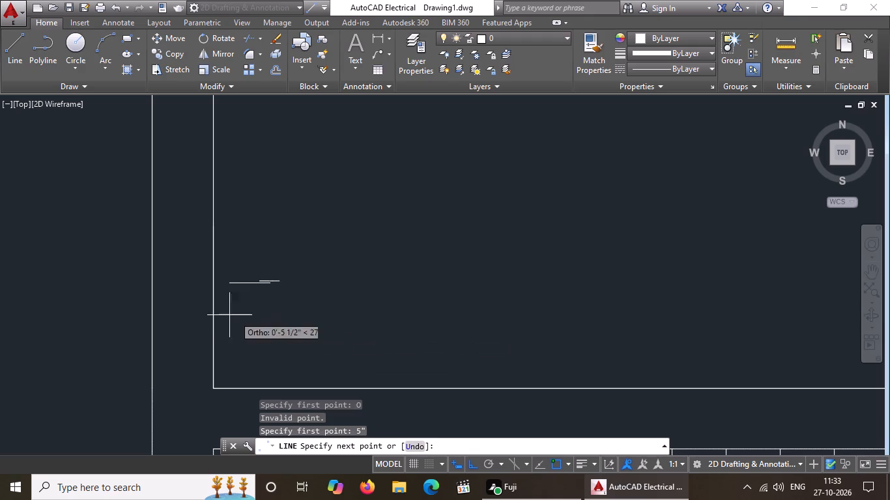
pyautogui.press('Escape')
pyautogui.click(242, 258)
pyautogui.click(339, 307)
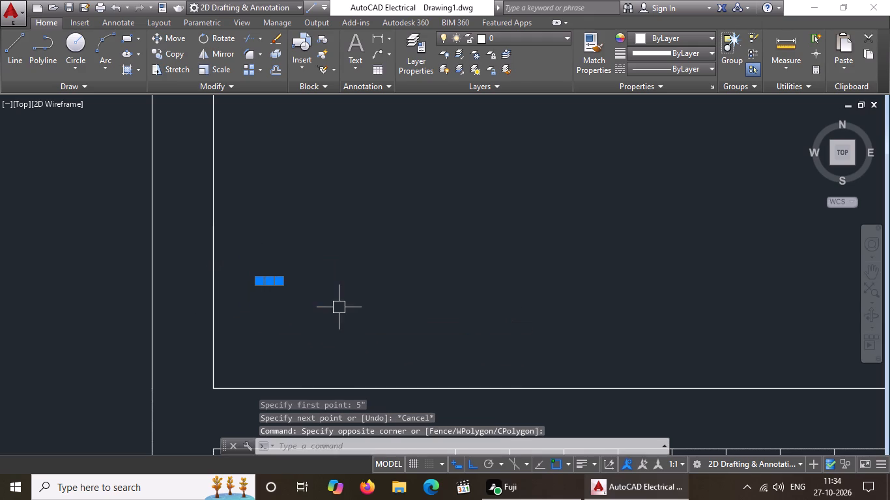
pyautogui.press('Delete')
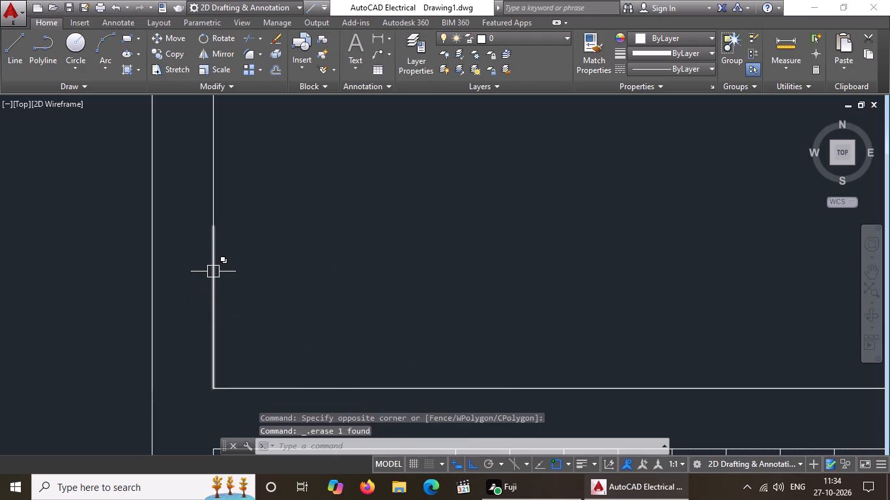
# Offset the 2' wall line 5" into the bedroom, repeating from each new line to make four evenly spaced lines.
pyautogui.click(213, 271)
pyautogui.press('Escape')
pyautogui.press('o')
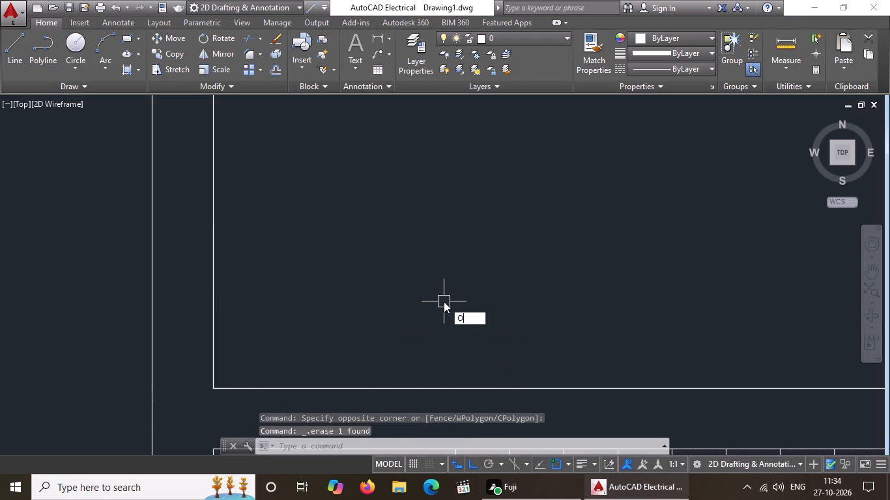
pyautogui.press('Return')
pyautogui.write('5"')
pyautogui.press('Return')
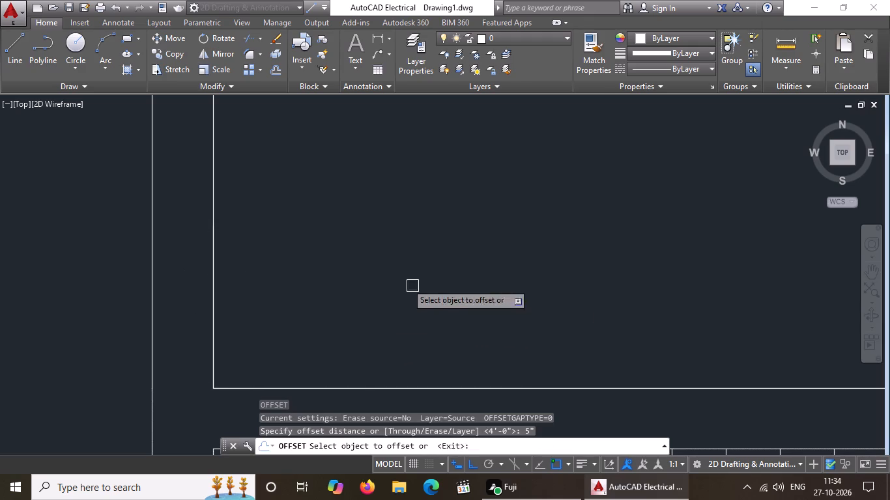
pyautogui.moveTo(212, 264); pyautogui.dragTo(255, 261)
pyautogui.click(390, 258)
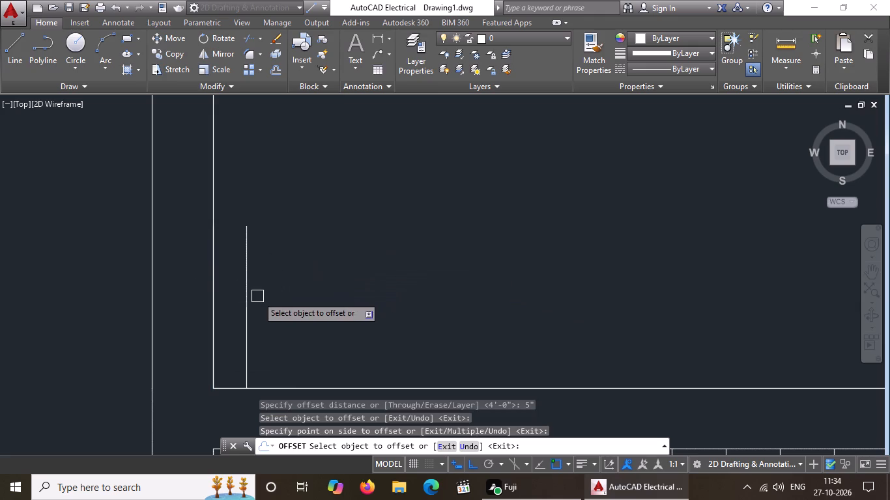
pyautogui.moveTo(250, 292); pyautogui.dragTo(283, 286)
pyautogui.moveTo(431, 271); pyautogui.dragTo(423, 277)
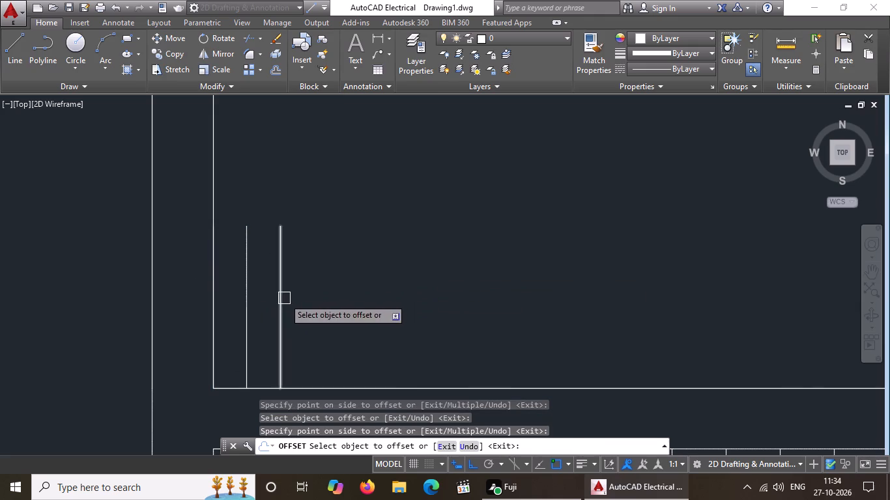
pyautogui.moveTo(284, 298); pyautogui.dragTo(306, 294)
pyautogui.click(405, 285)
pyautogui.moveTo(311, 303); pyautogui.dragTo(364, 306)
pyautogui.click(518, 291)
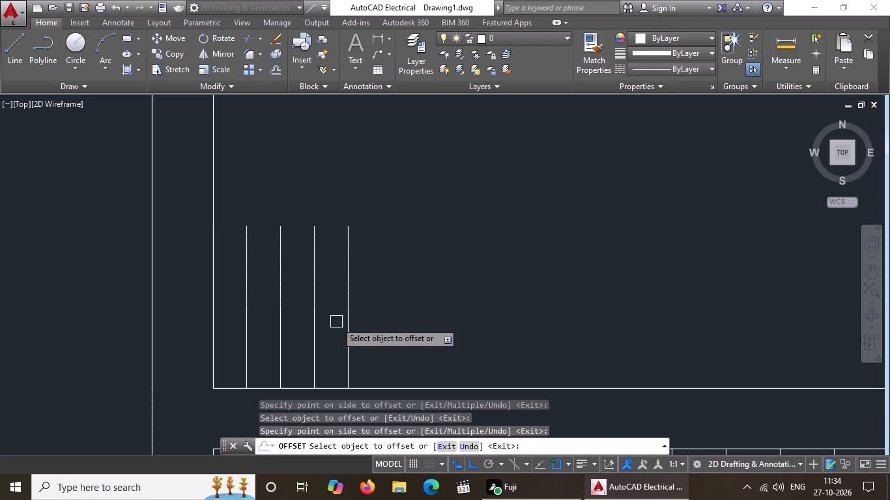
# Continue the 5" offsets toward the bedroom door, adding five more 2' lines along the stair-side wall.
pyautogui.click(351, 309)
pyautogui.click(378, 301)
pyautogui.moveTo(381, 297); pyautogui.dragTo(427, 290)
pyautogui.click(475, 283)
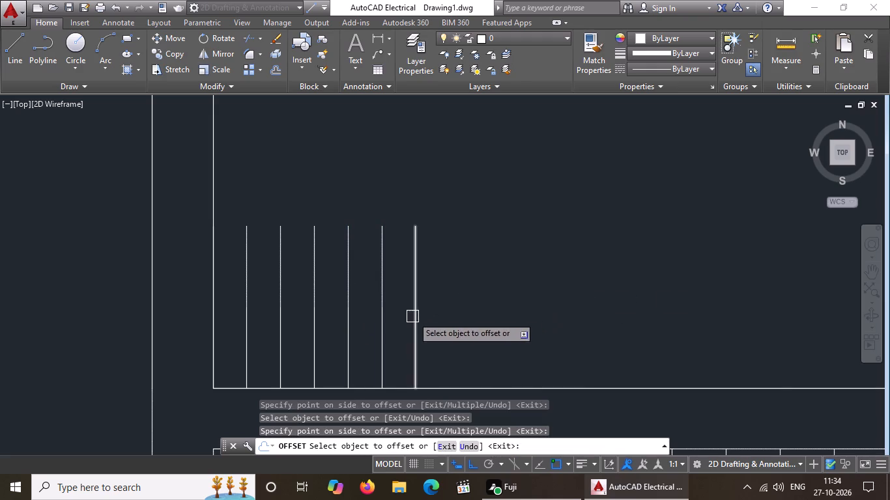
pyautogui.moveTo(411, 316); pyautogui.dragTo(442, 316)
pyautogui.click(543, 312)
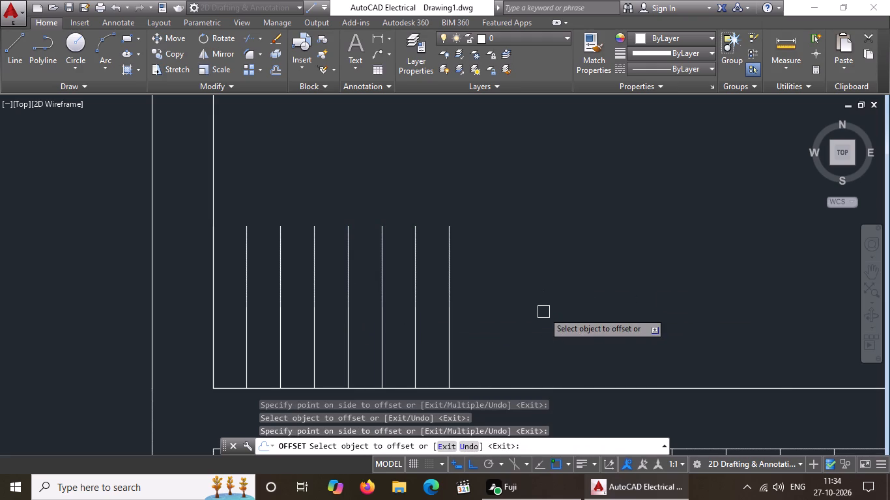
pyautogui.moveTo(446, 305); pyautogui.dragTo(477, 298)
pyautogui.click(504, 293)
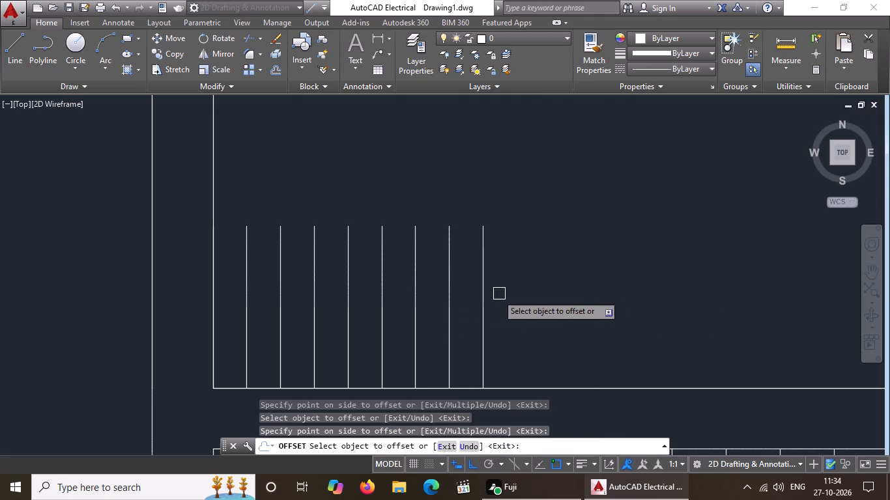
pyautogui.moveTo(485, 298); pyautogui.dragTo(523, 280)
pyautogui.click(586, 255)
pyautogui.scroll(-6, 567, 264)
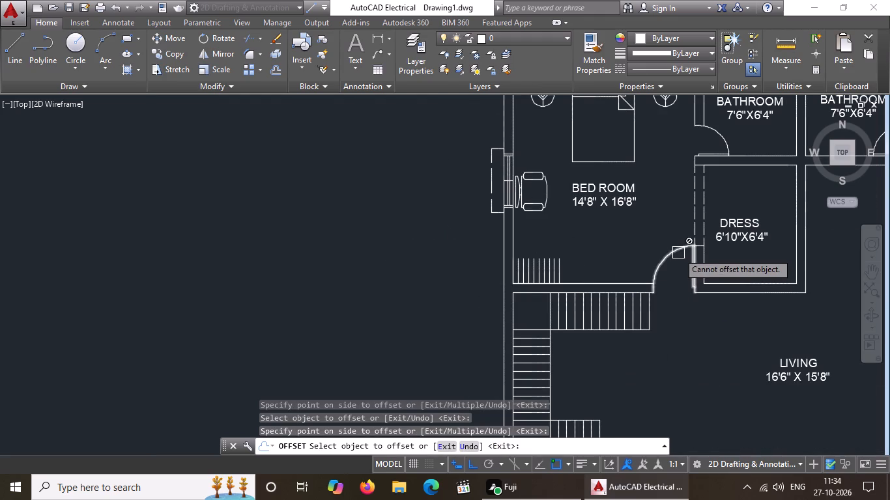
# Add three more 2' lines at 5" offsets toward the door, each from the last line of the row.
pyautogui.scroll(2, 556, 260)
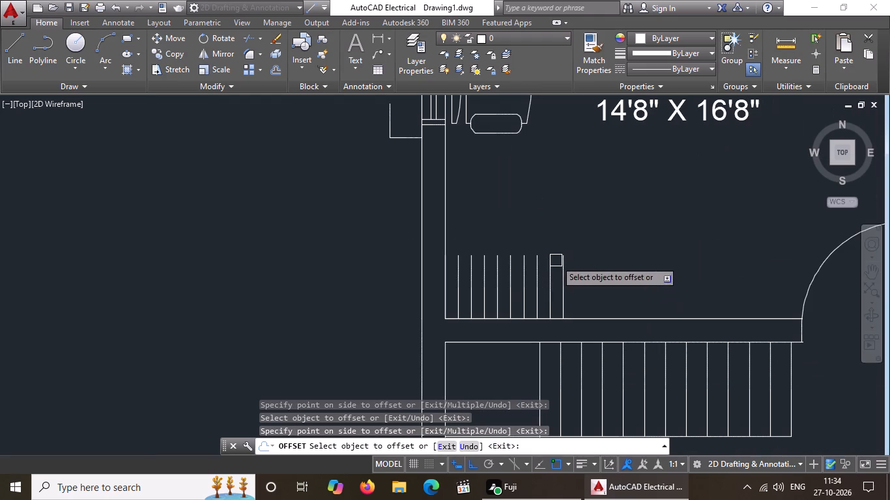
pyautogui.moveTo(565, 274); pyautogui.dragTo(579, 271)
pyautogui.click(633, 264)
pyautogui.moveTo(574, 282); pyautogui.dragTo(623, 273)
pyautogui.moveTo(659, 266); pyautogui.dragTo(659, 266)
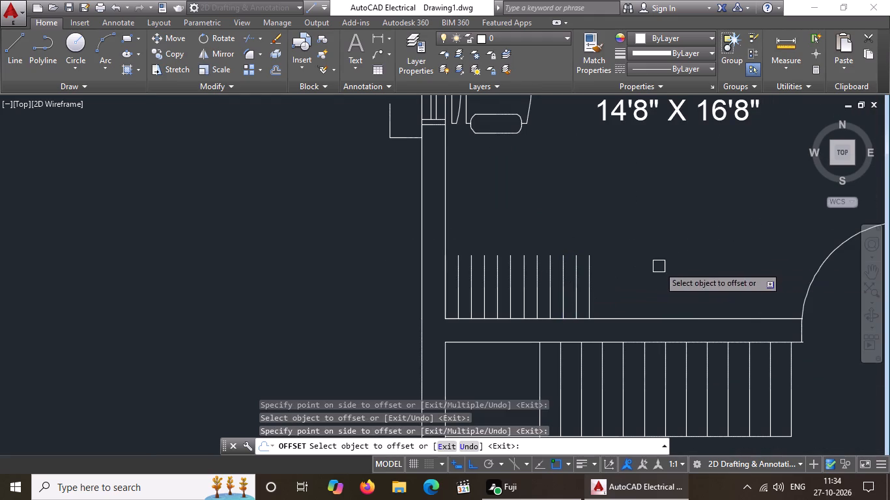
pyautogui.moveTo(659, 266); pyautogui.dragTo(646, 274)
pyautogui.moveTo(590, 285); pyautogui.dragTo(596, 285)
pyautogui.click(632, 277)
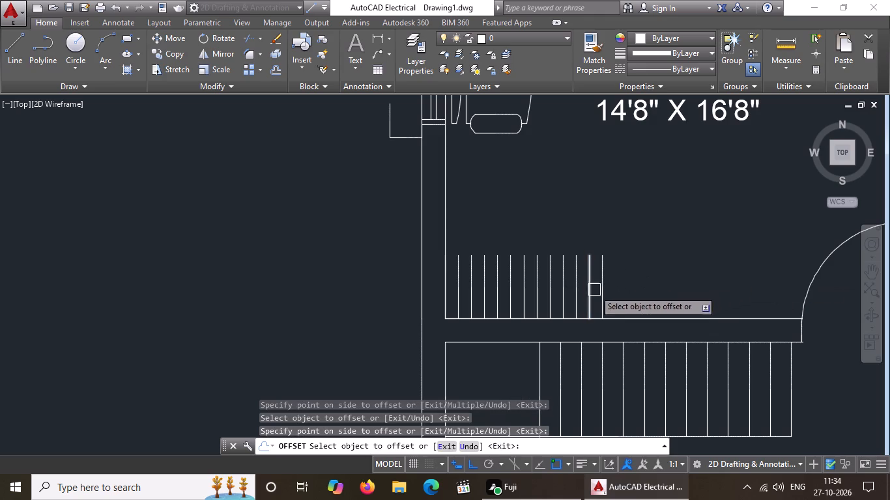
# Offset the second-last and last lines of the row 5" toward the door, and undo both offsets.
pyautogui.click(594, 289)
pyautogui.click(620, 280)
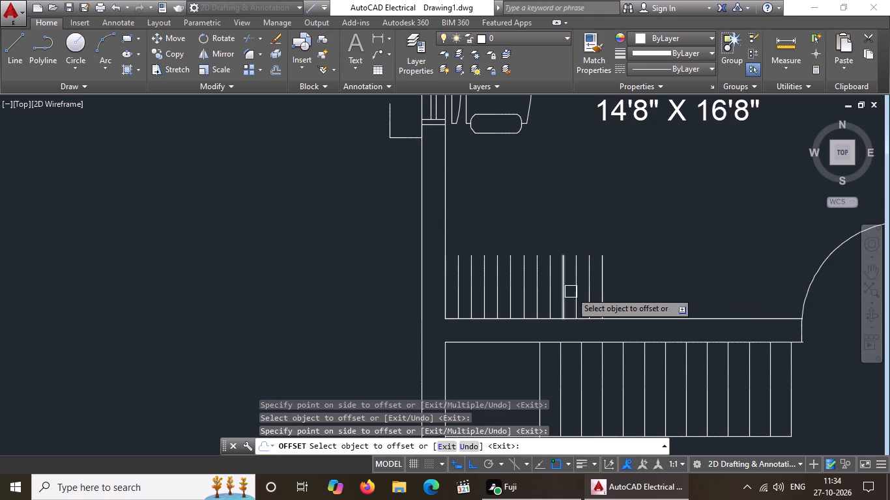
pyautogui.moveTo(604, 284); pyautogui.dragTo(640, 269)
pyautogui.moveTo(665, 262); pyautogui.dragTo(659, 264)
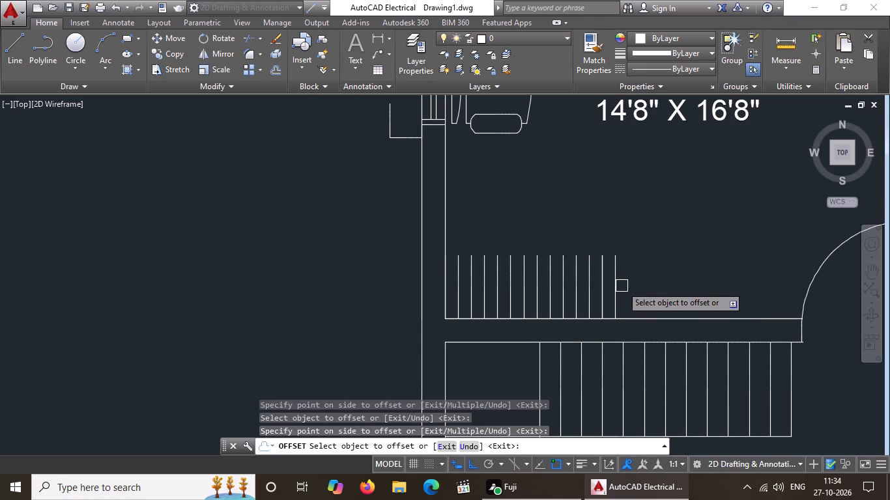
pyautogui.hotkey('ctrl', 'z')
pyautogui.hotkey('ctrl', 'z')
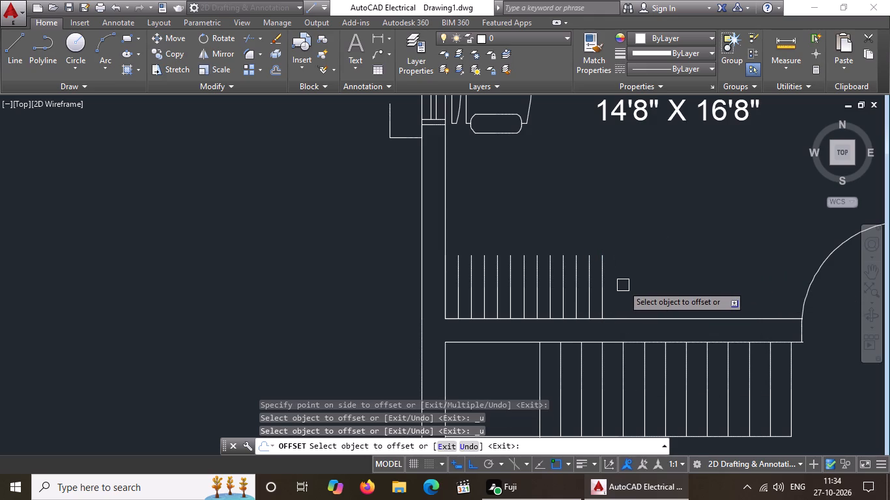
# Offset the last line of the row 5" toward the door, repeating until three more lines are added.
pyautogui.moveTo(602, 292); pyautogui.dragTo(637, 283)
pyautogui.click(670, 281)
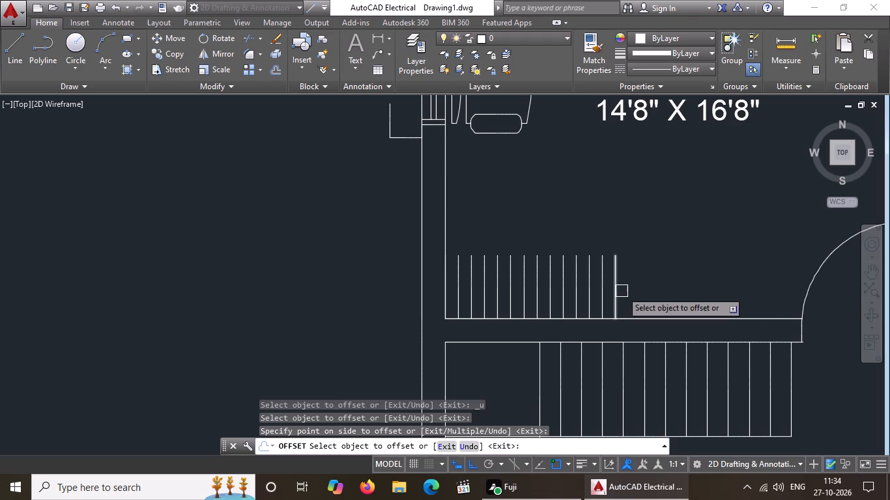
pyautogui.moveTo(617, 295); pyautogui.dragTo(633, 289)
pyautogui.click(685, 274)
pyautogui.moveTo(629, 292); pyautogui.dragTo(641, 288)
pyautogui.click(689, 268)
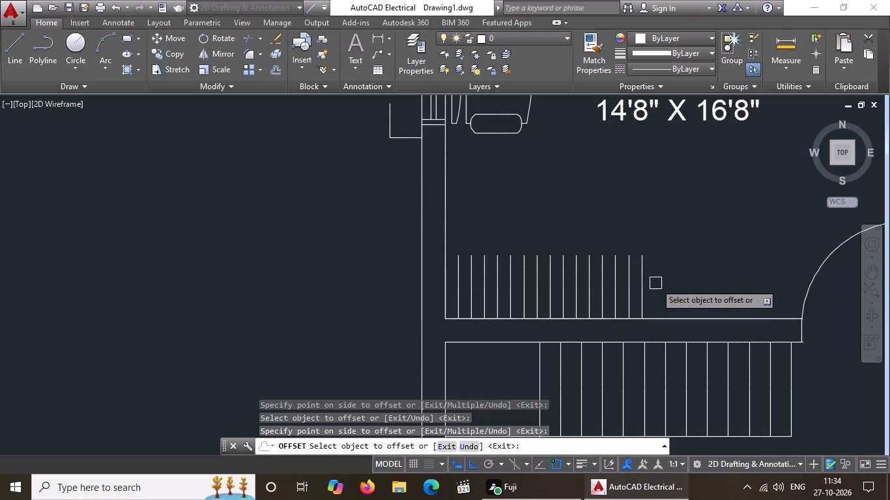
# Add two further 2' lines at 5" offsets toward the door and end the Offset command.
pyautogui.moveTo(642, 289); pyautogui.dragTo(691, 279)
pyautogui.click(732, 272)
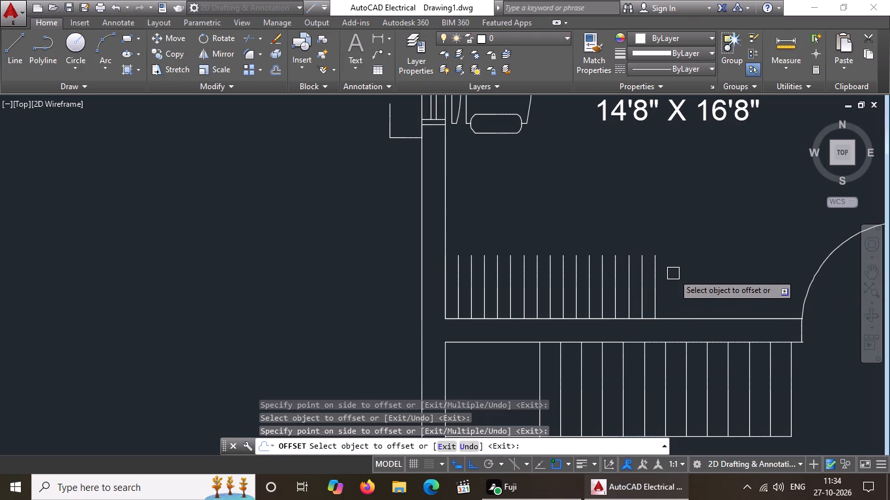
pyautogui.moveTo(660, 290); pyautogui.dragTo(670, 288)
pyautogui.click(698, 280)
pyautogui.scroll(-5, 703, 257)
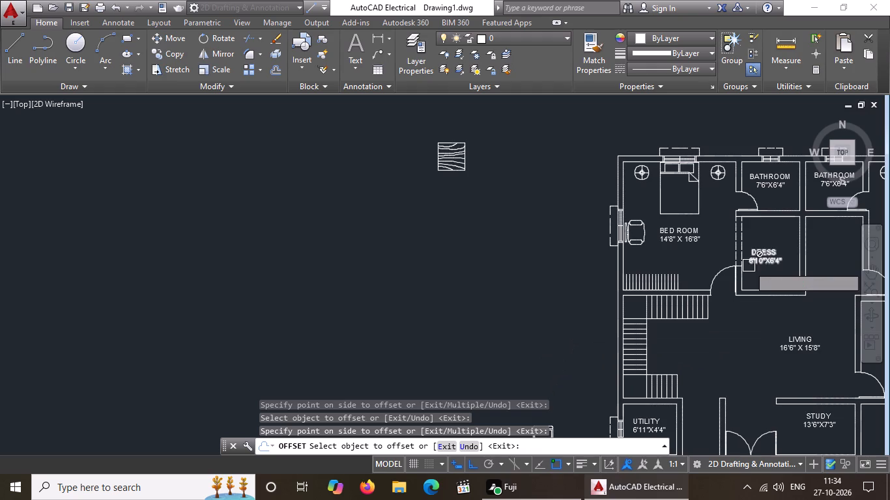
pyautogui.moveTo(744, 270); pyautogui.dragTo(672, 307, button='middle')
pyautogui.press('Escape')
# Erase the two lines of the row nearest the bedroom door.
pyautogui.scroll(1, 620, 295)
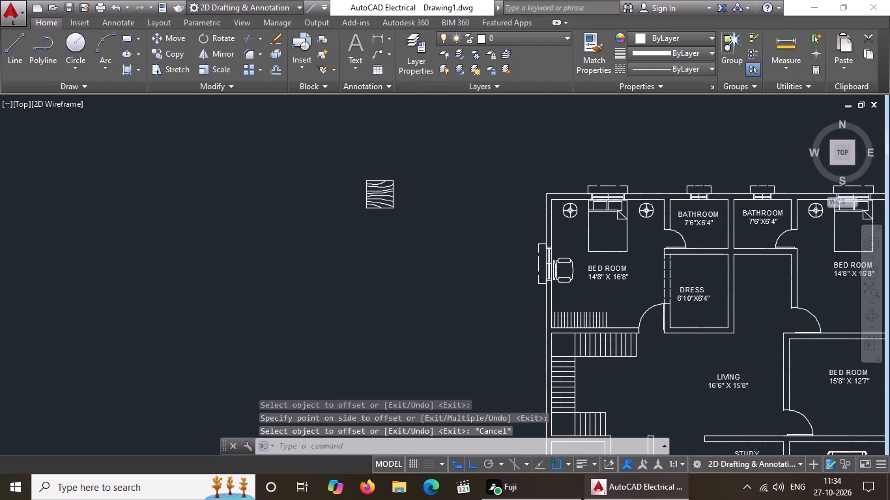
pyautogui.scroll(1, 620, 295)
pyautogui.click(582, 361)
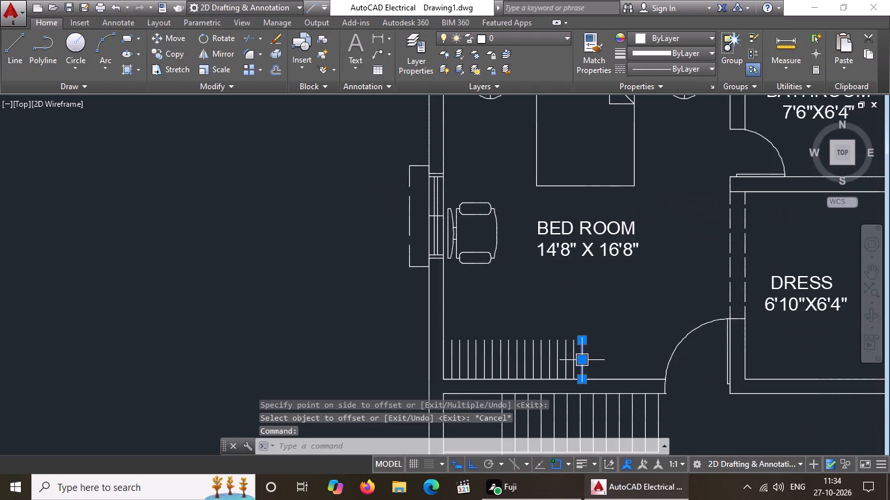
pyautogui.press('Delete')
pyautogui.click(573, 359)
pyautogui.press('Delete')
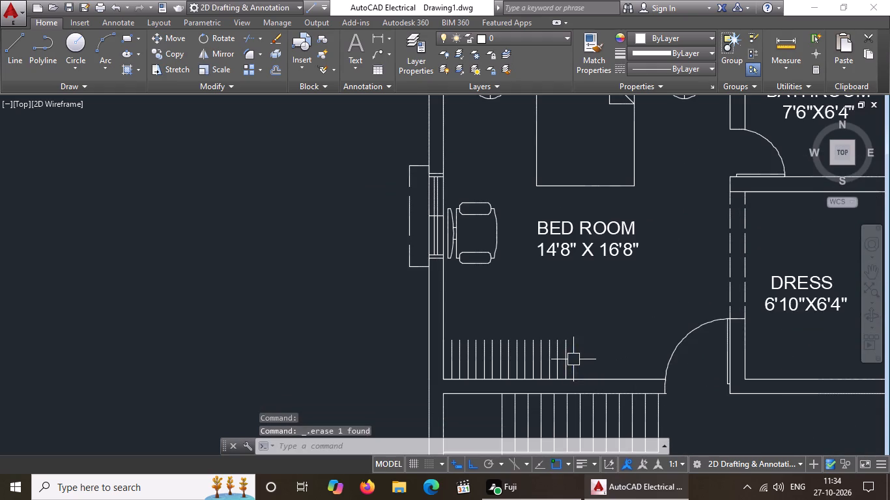
# Erase all remaining 2' lines of the row along the bedroom's stair-side wall, working from the door toward the outer wall.
pyautogui.click(566, 363)
pyautogui.press('Delete')
pyautogui.click(556, 361)
pyautogui.press('Delete')
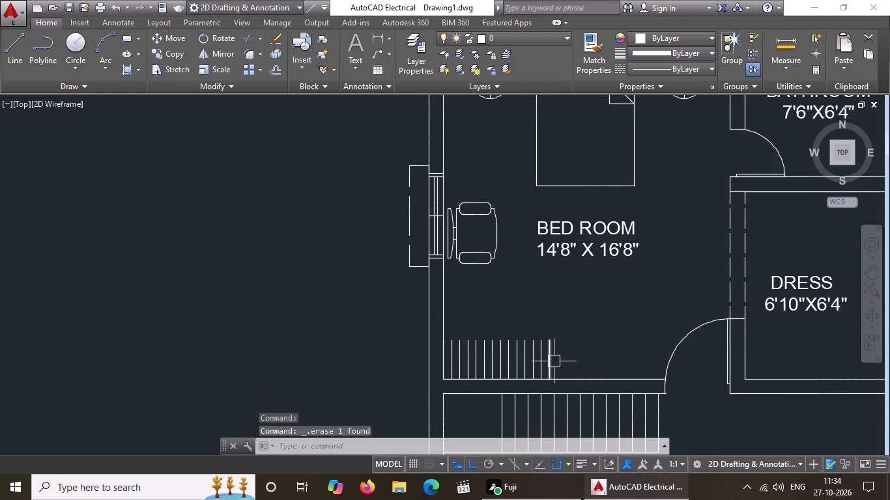
pyautogui.click(553, 361)
pyautogui.press('Delete')
pyautogui.click(541, 367)
pyautogui.press('Delete')
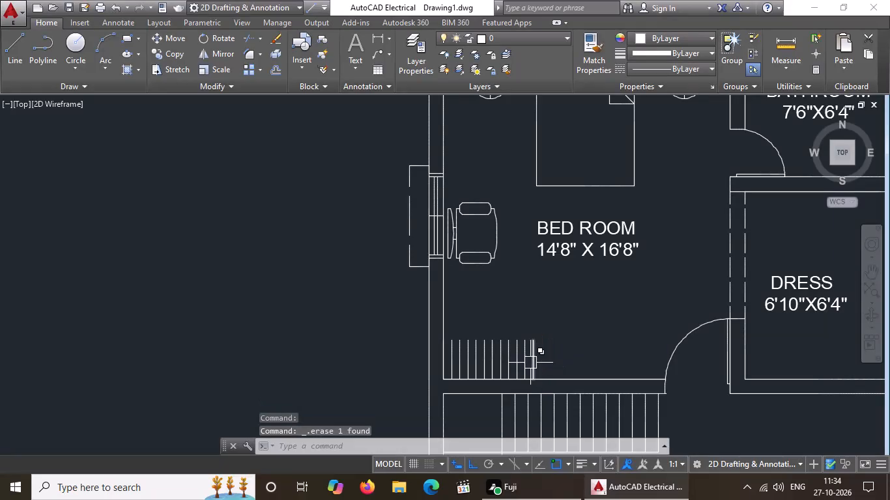
pyautogui.click(530, 362)
pyautogui.press('Delete')
pyautogui.click(527, 364)
pyautogui.press('Delete')
pyautogui.click(513, 363)
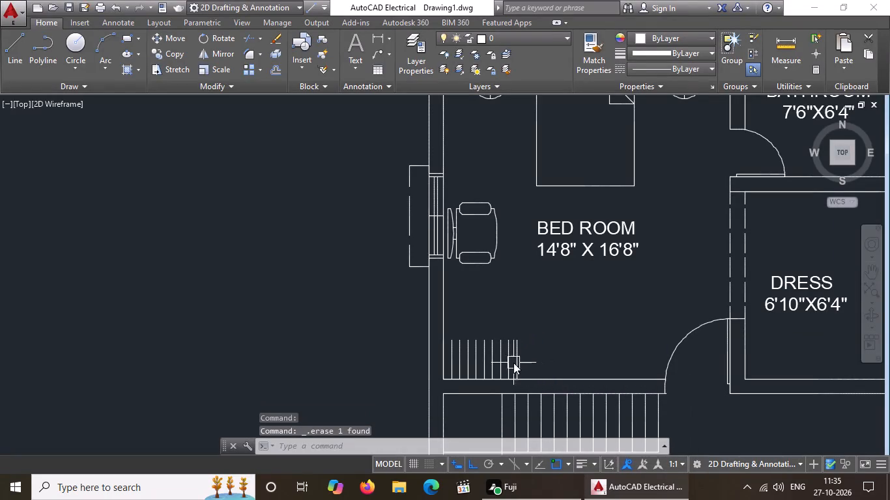
pyautogui.press('Delete')
pyautogui.click(506, 367)
pyautogui.press('Delete')
pyautogui.click(502, 363)
pyautogui.press('Delete')
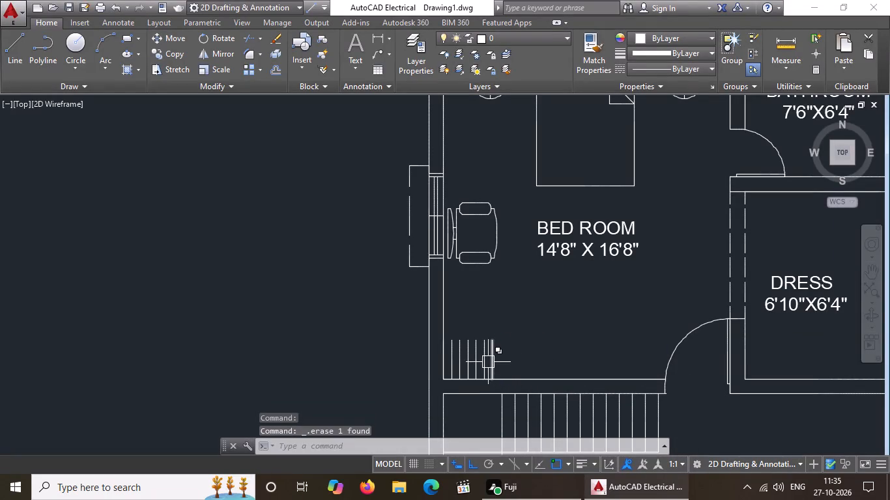
pyautogui.click(493, 358)
pyautogui.press('Delete')
pyautogui.click(481, 361)
pyautogui.press('Delete')
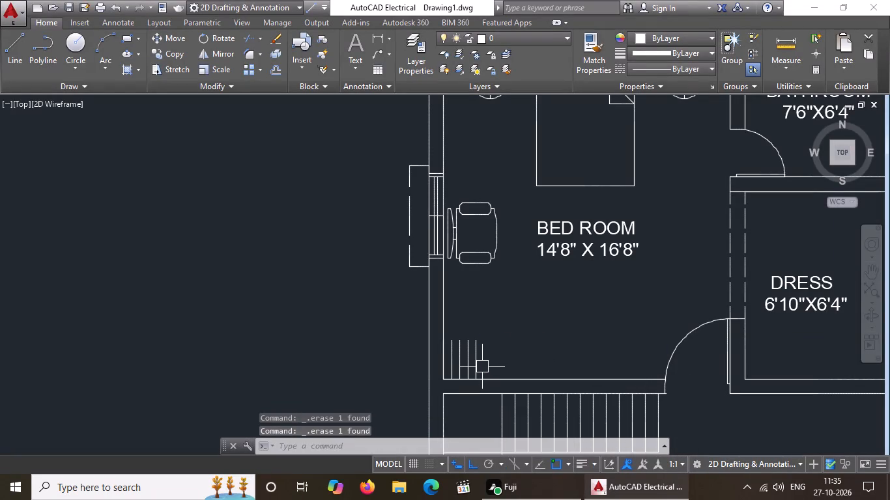
pyautogui.click(478, 361)
pyautogui.press('Delete')
pyautogui.click(467, 355)
pyautogui.press('Delete')
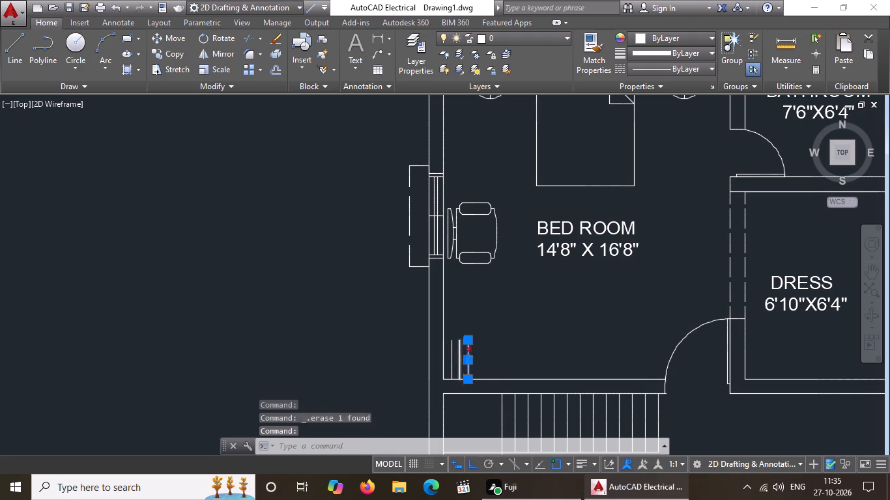
pyautogui.click(460, 359)
pyautogui.press('Delete')
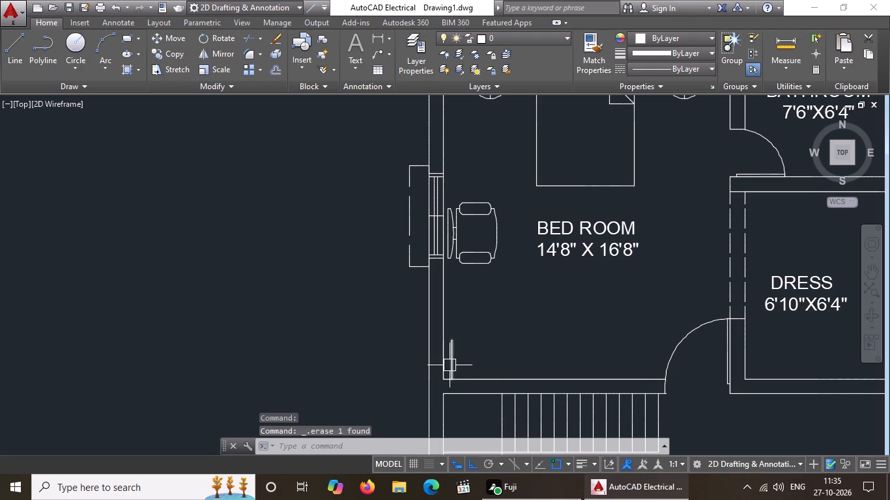
pyautogui.click(450, 365)
pyautogui.press('Delete')
pyautogui.click(441, 361)
pyautogui.press('Delete')
# Open DesignCenter and browse from the Sample folder through en-us and DesignCenter to the blocks of House Designer.dwg.
pyautogui.scroll(-2, 485, 344)
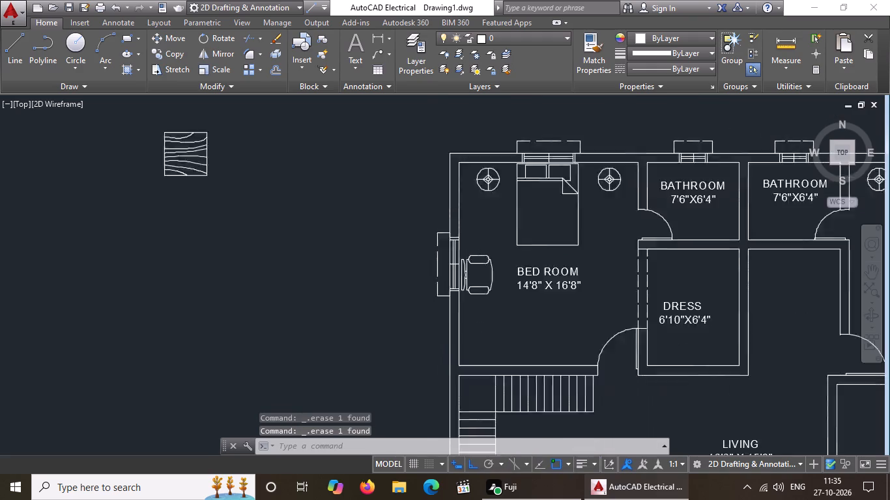
pyautogui.scroll(-1, 496, 340)
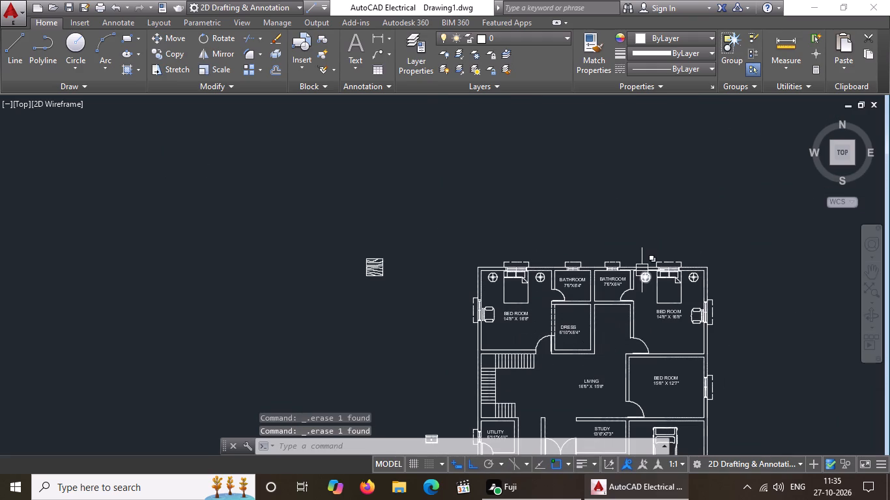
pyautogui.scroll(1, 617, 279)
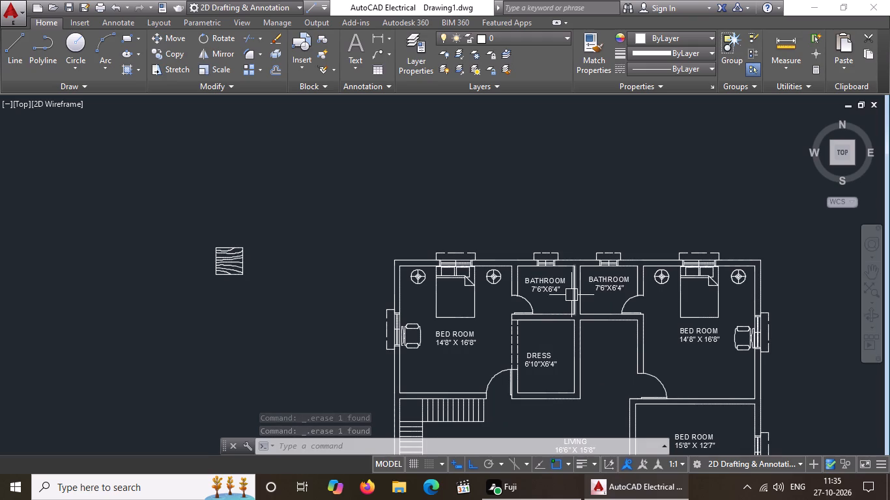
pyautogui.moveTo(568, 294); pyautogui.dragTo(513, 308, button='middle')
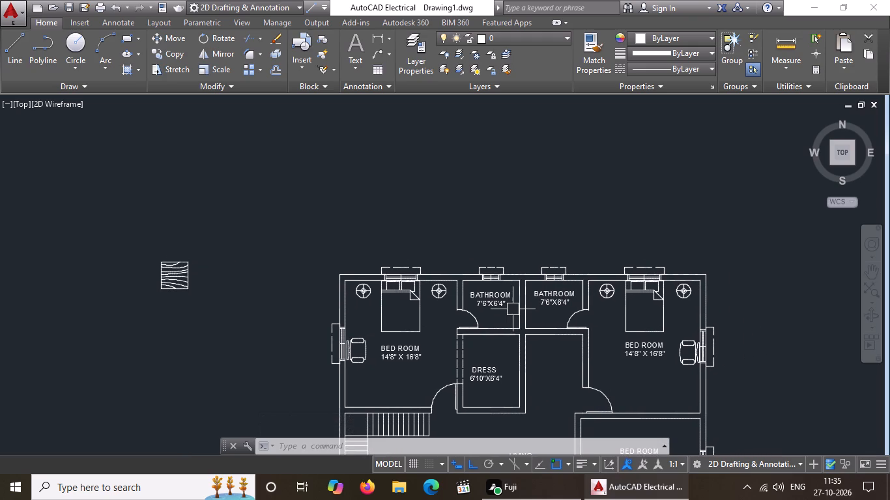
pyautogui.write('DC')
pyautogui.press('space')
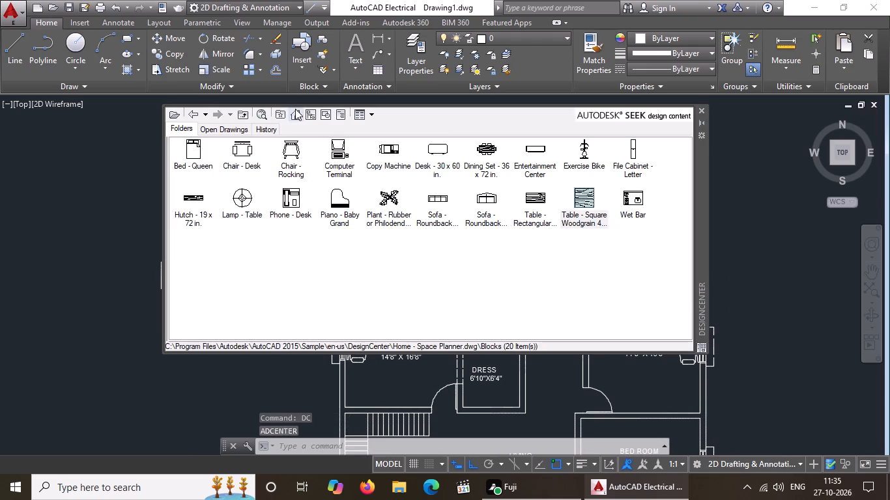
pyautogui.click(293, 109)
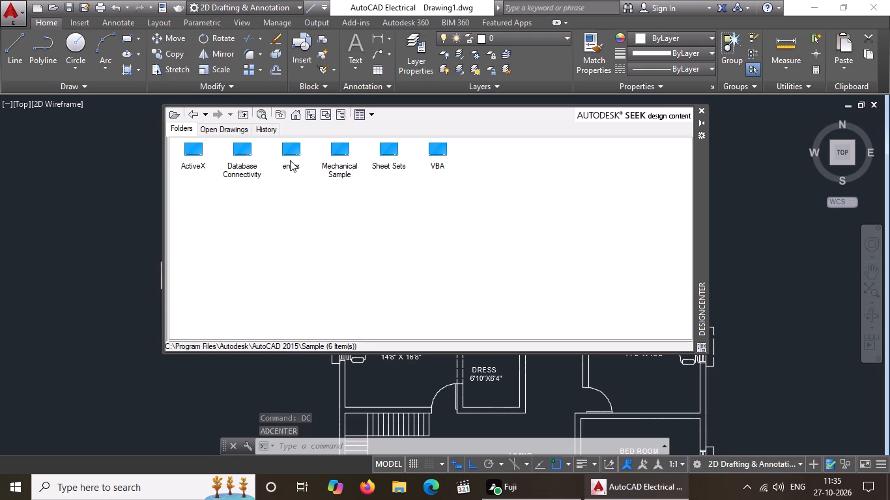
pyautogui.doubleClick(293, 157)
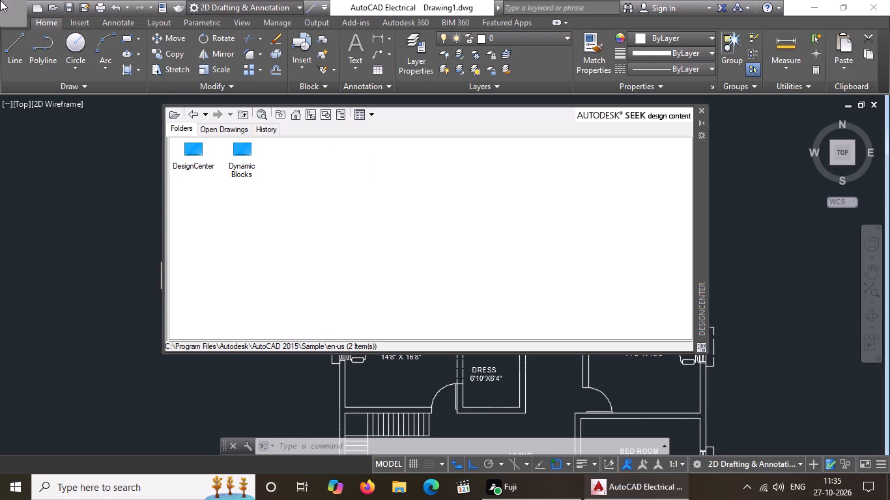
pyautogui.doubleClick(199, 154)
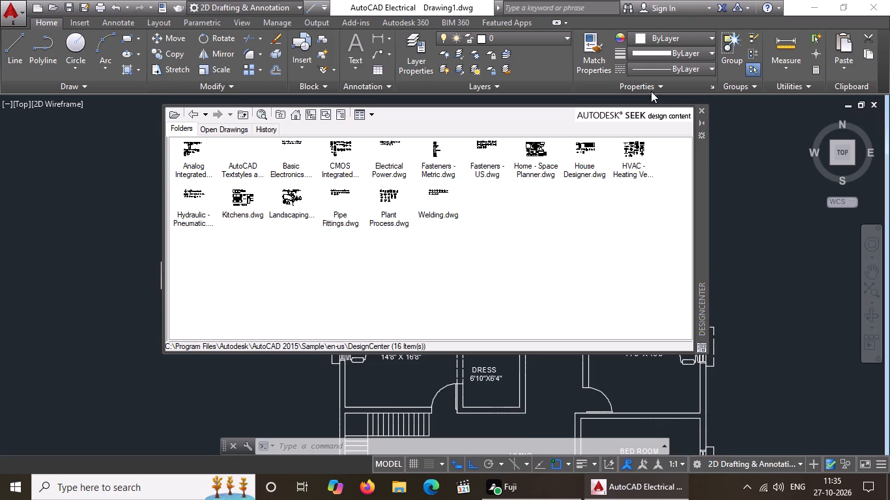
pyautogui.doubleClick(584, 147)
pyautogui.doubleClick(196, 148)
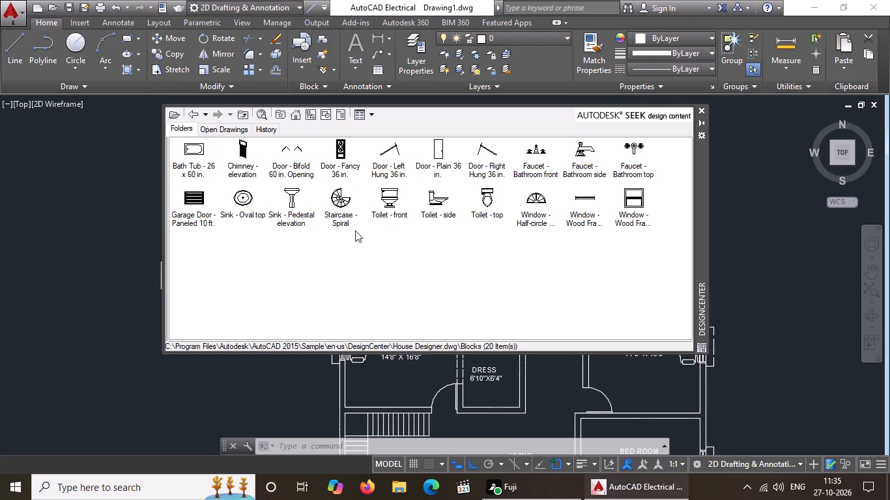
# Place the Sink - Oval top, Toilet - top, Faucet - Bathroom top and Bath Tub - 26 x 60 in. blocks outside the plan and close DesignCenter.
pyautogui.moveTo(246, 200); pyautogui.dragTo(116, 220)
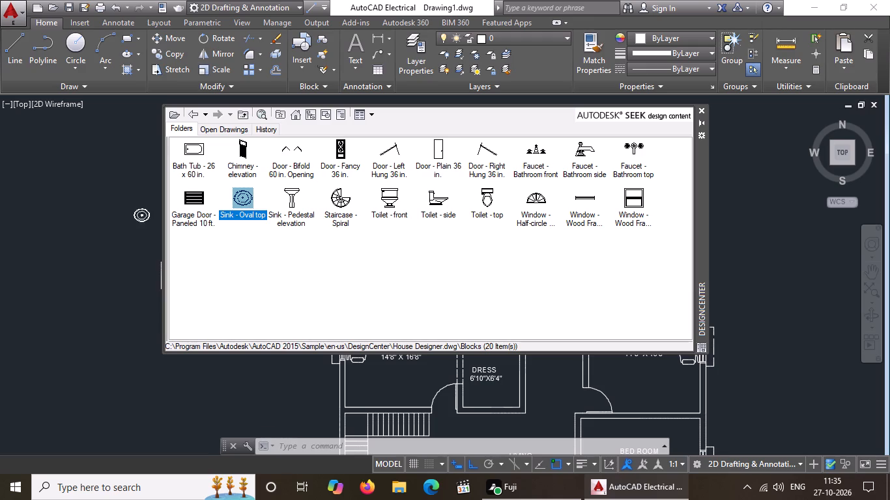
pyautogui.moveTo(116, 220); pyautogui.dragTo(108, 221)
pyautogui.moveTo(482, 203); pyautogui.dragTo(139, 260)
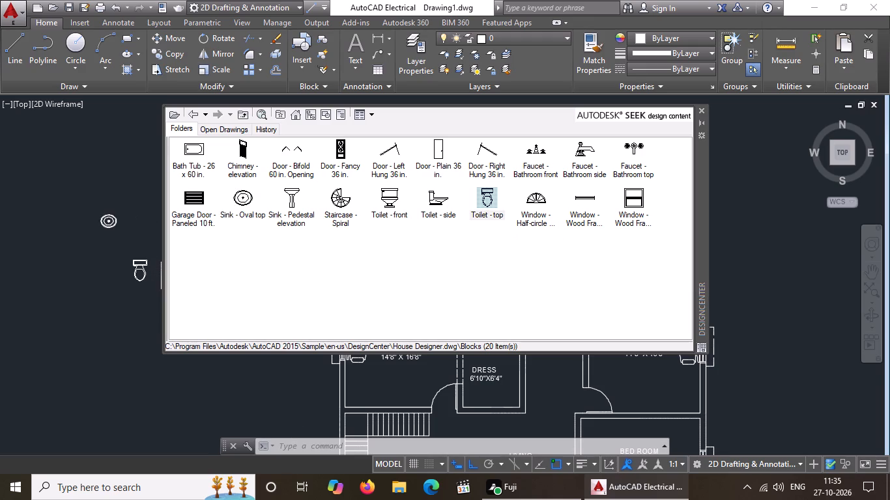
pyautogui.moveTo(139, 260); pyautogui.dragTo(139, 260)
pyautogui.moveTo(635, 145); pyautogui.dragTo(135, 215)
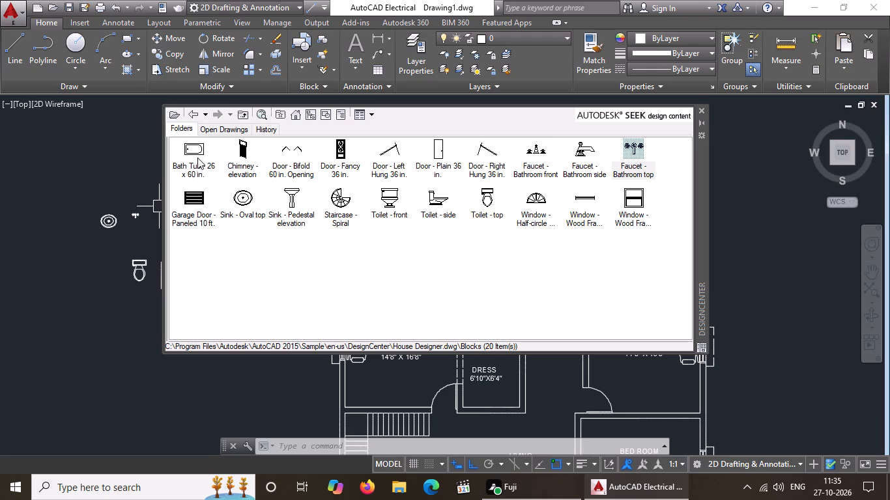
pyautogui.moveTo(197, 152); pyautogui.dragTo(110, 168)
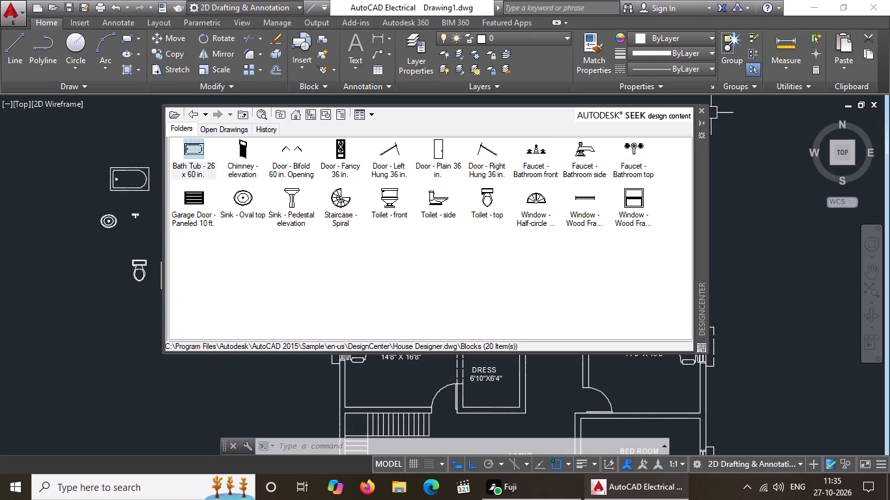
pyautogui.click(700, 109)
# Move both BATHROOM labels straight down, away from the windows, with the second one shifted about 2'-8".
pyautogui.scroll(3, 509, 339)
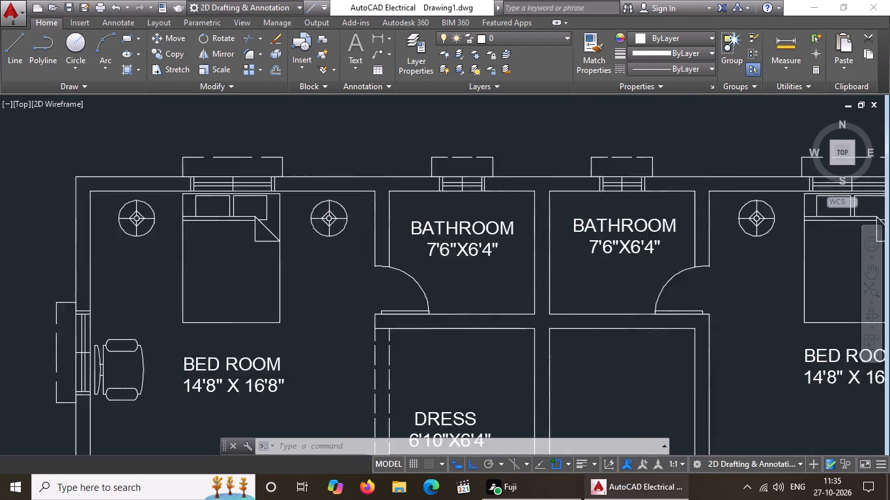
pyautogui.scroll(-2, 467, 309)
pyautogui.click(449, 264)
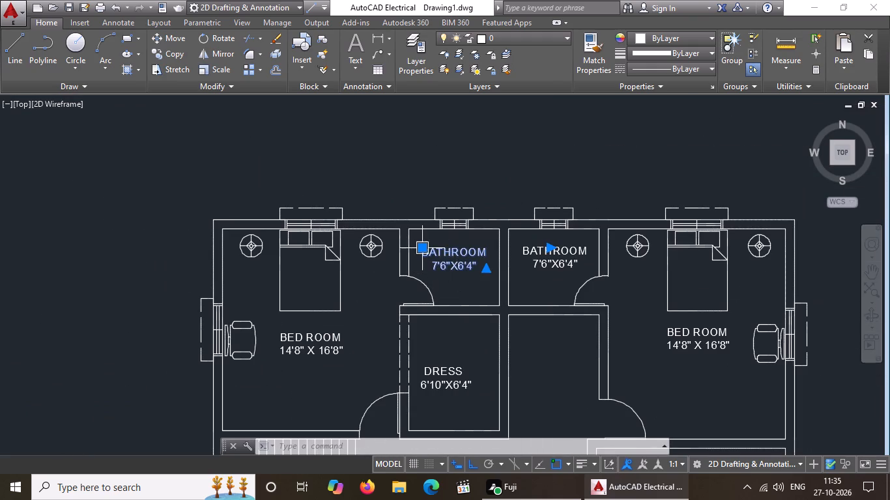
pyautogui.click(423, 248)
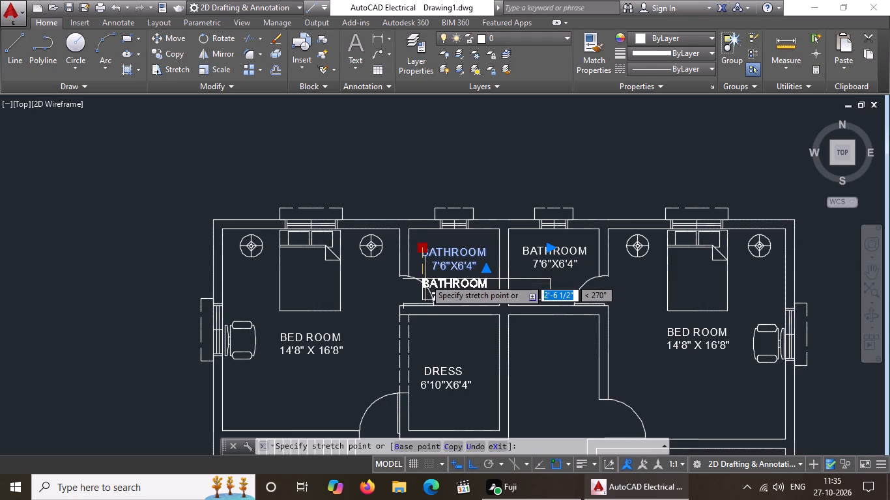
pyautogui.click(425, 278)
pyautogui.click(566, 260)
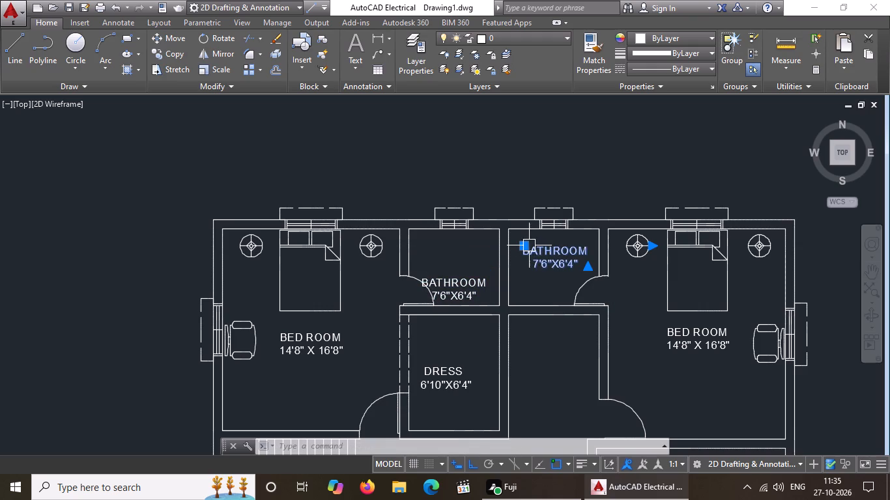
pyautogui.click(523, 243)
pyautogui.scroll(2, 515, 284)
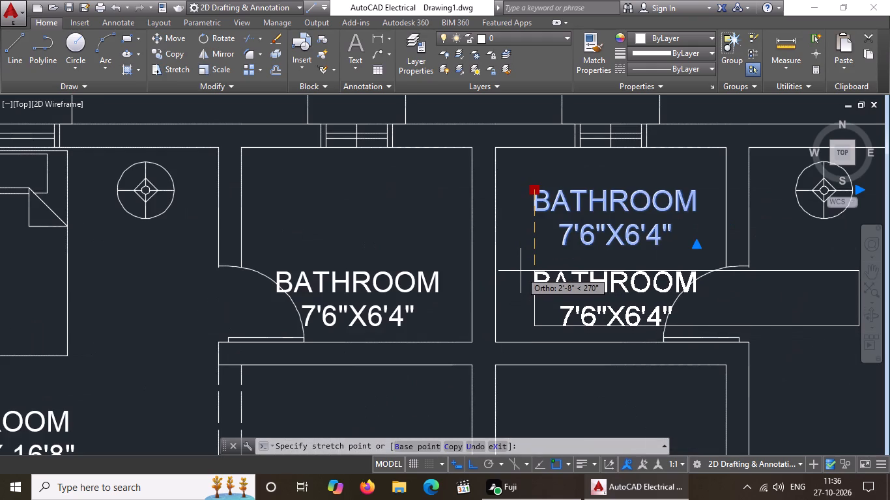
pyautogui.click(519, 275)
pyautogui.scroll(-2, 529, 242)
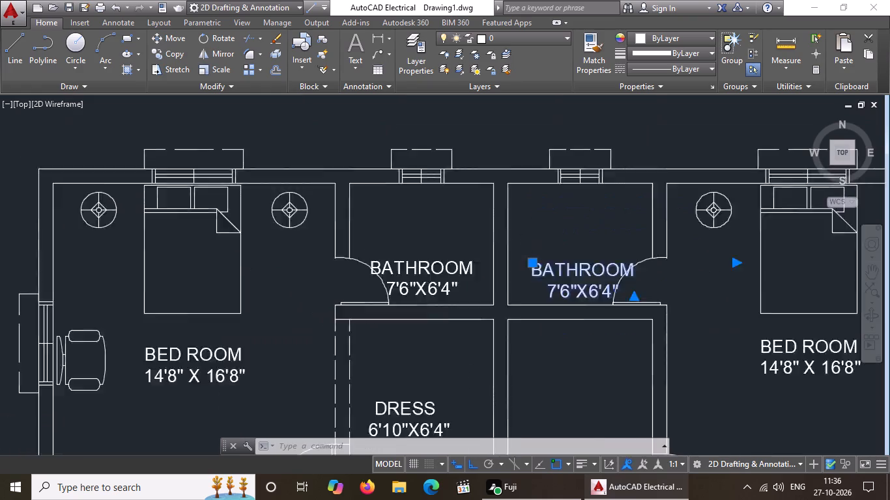
pyautogui.scroll(-1, 529, 242)
pyautogui.press('Escape')
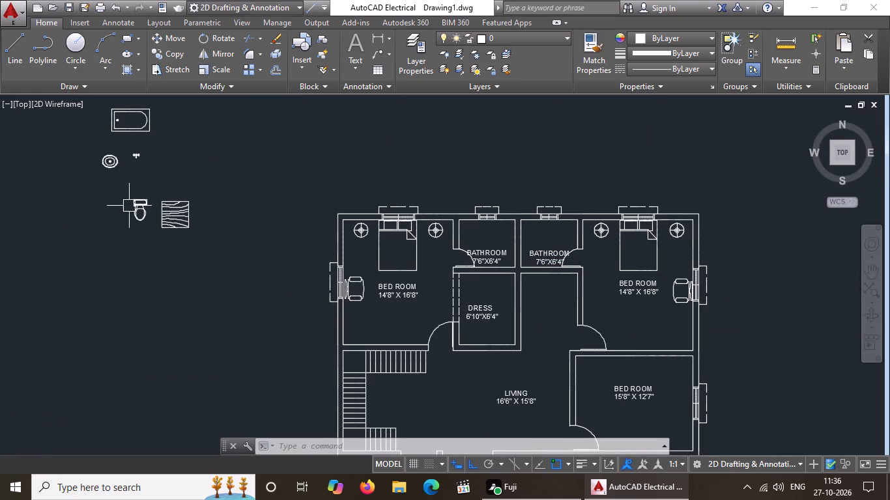
# With Ortho off, move the toilet block against the window wall of the bathroom adjoining the DRESS room, snapped to the window's midpoint.
pyautogui.click(136, 206)
pyautogui.click(139, 199)
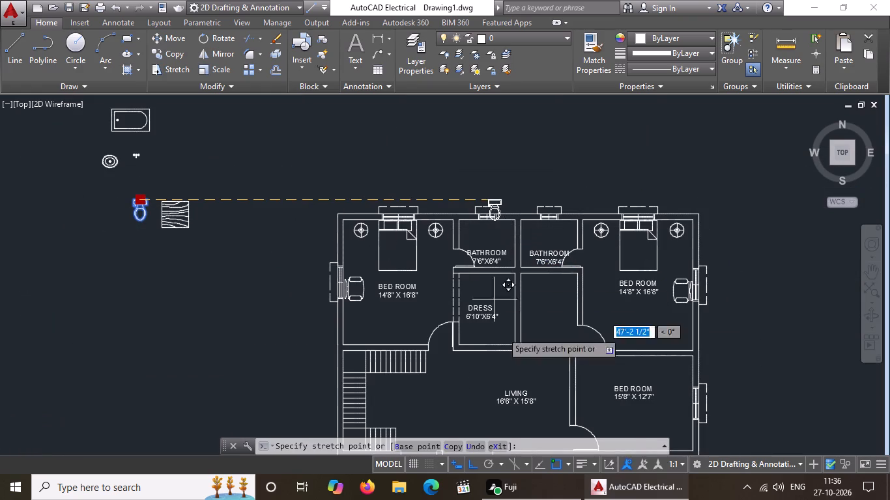
pyautogui.click(476, 467)
pyautogui.scroll(2, 491, 244)
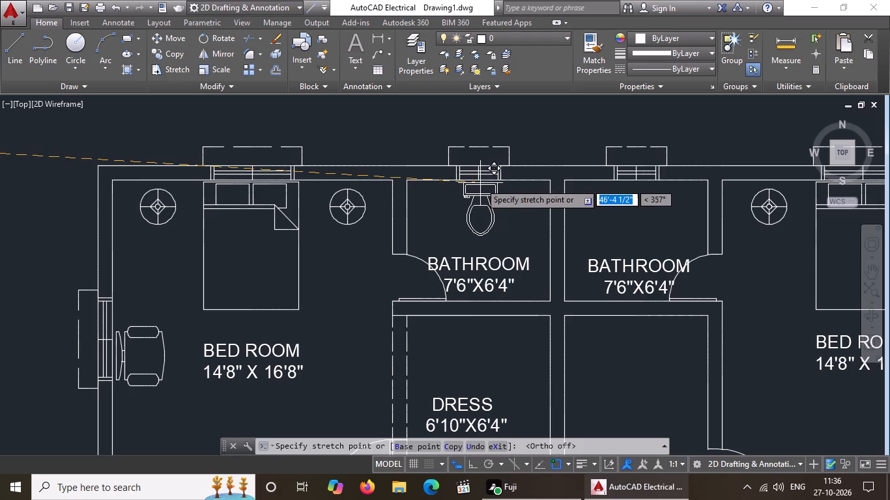
pyautogui.scroll(2, 480, 183)
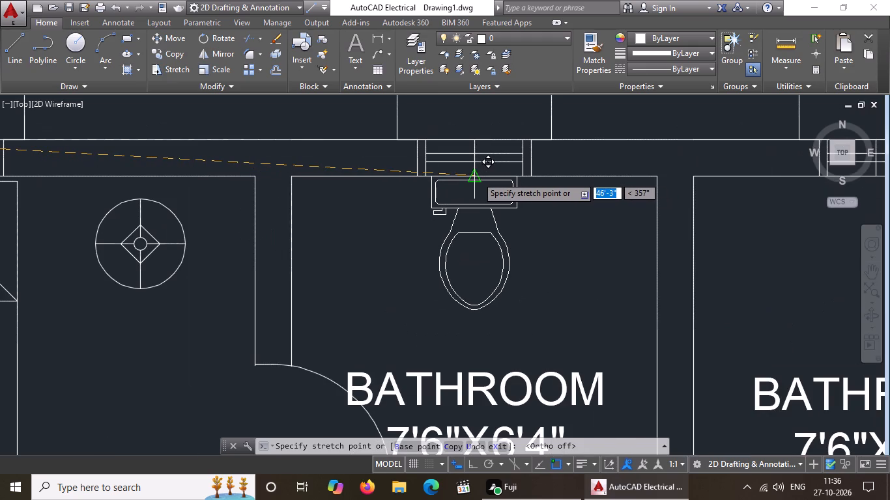
pyautogui.click(477, 178)
pyautogui.scroll(-2, 497, 220)
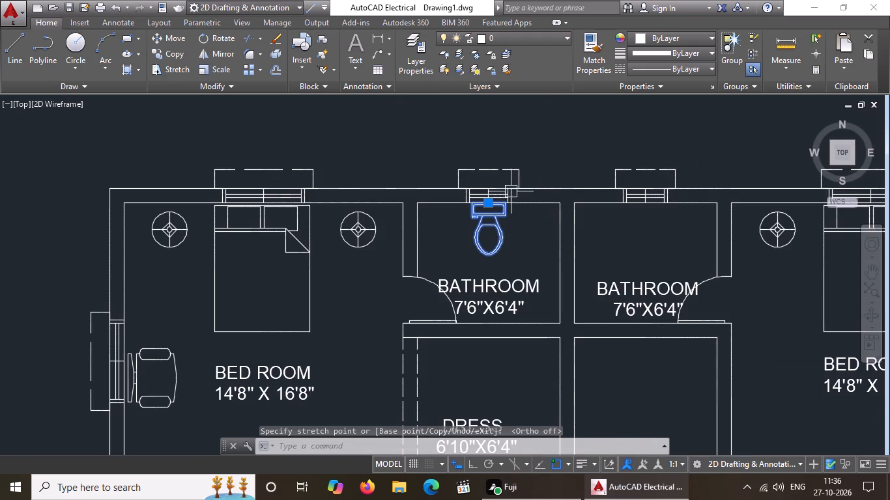
# Copy the toilet from its wall-side base point to the window's midpoint in the neighbouring bathroom.
pyautogui.click(167, 54)
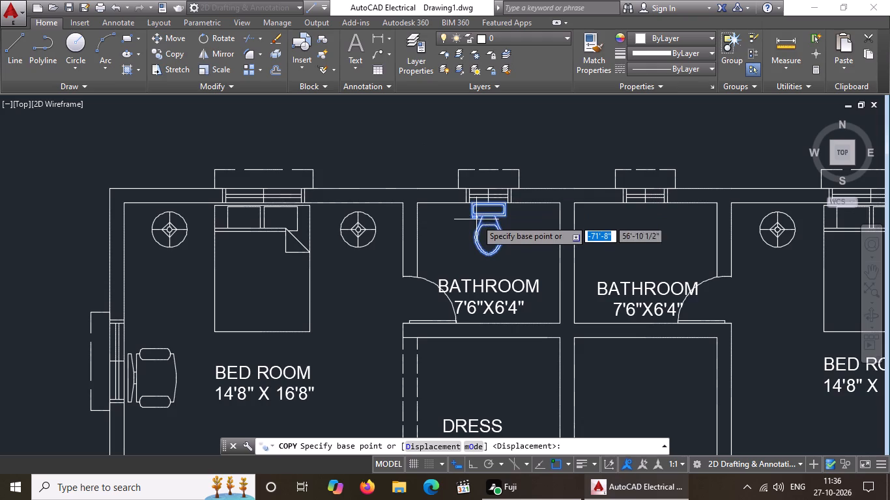
pyautogui.click(487, 204)
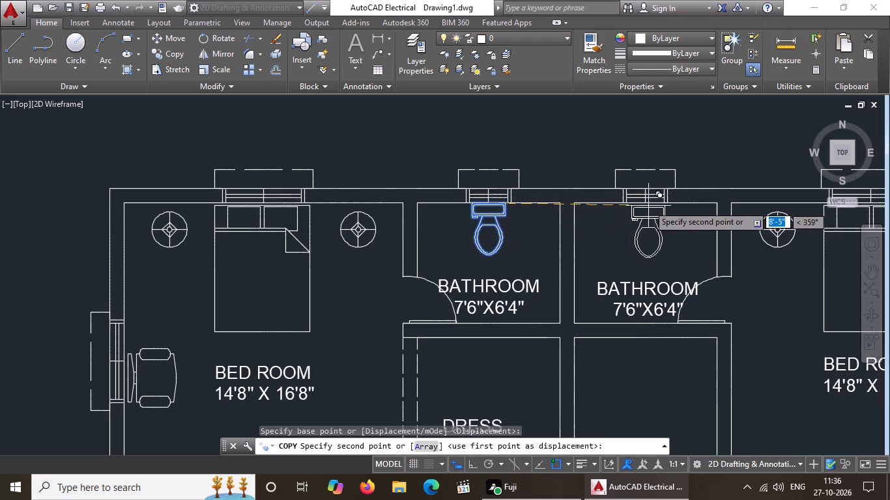
pyautogui.click(644, 203)
pyautogui.press('Escape')
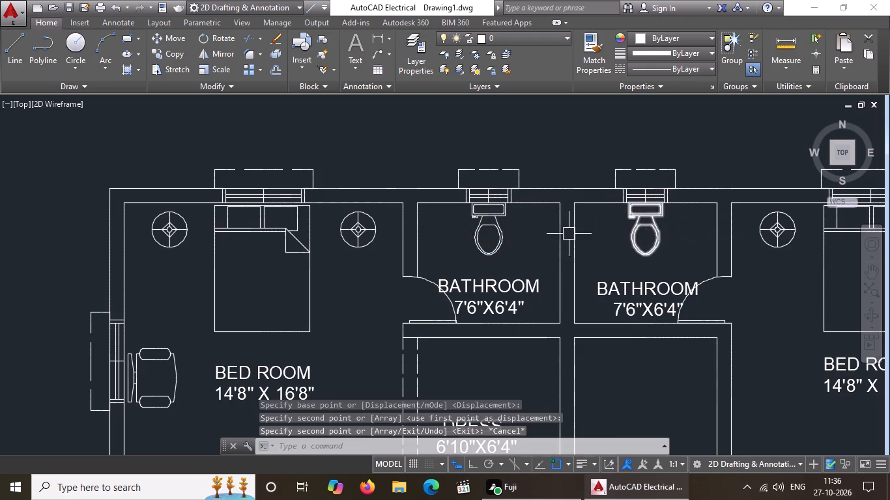
# Rotate the faucet block outside the plan by 90° about its centre with Ortho on.
pyautogui.scroll(-2, 548, 238)
pyautogui.moveTo(540, 235); pyautogui.dragTo(459, 235, button='middle')
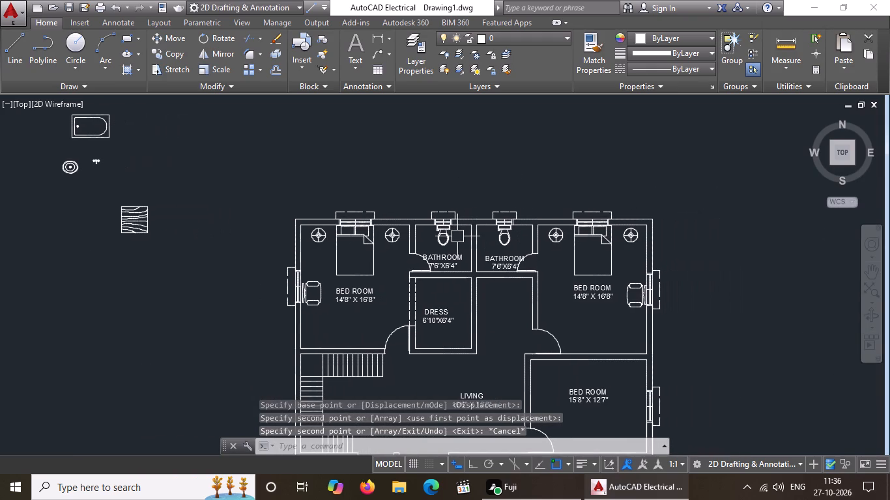
pyautogui.scroll(2, 69, 146)
pyautogui.click(110, 157)
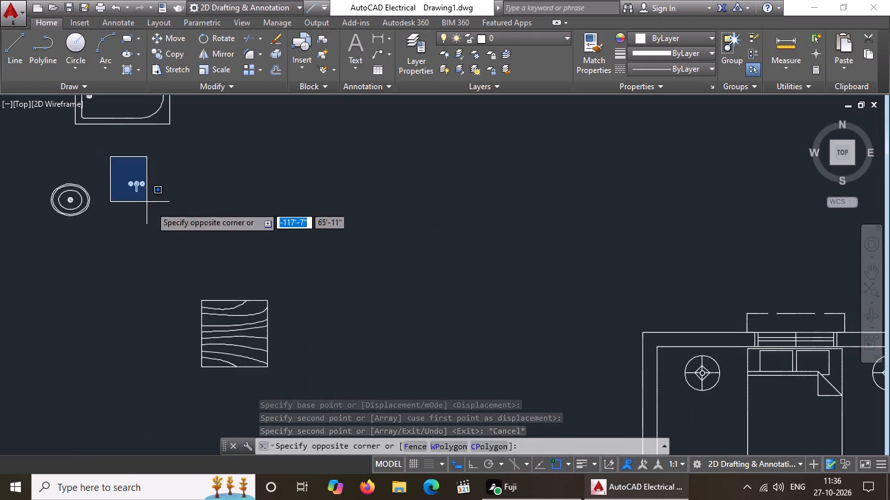
pyautogui.click(156, 210)
pyautogui.click(203, 38)
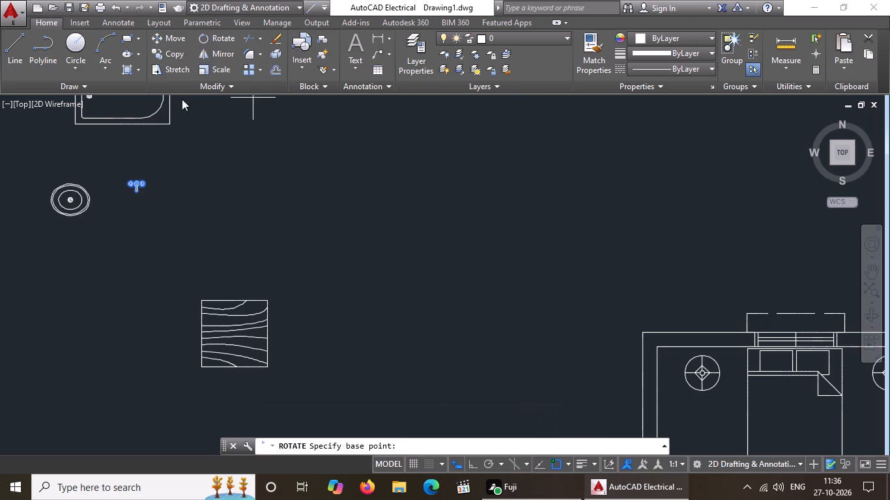
pyautogui.click(134, 184)
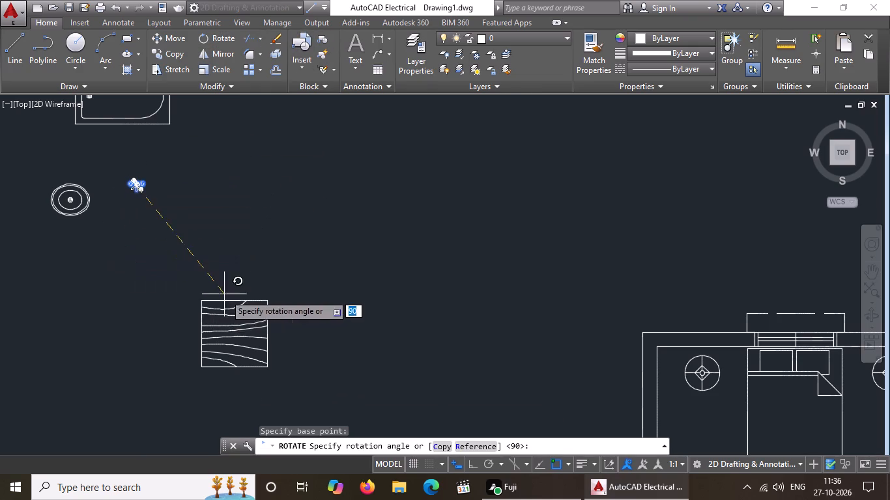
pyautogui.click(474, 461)
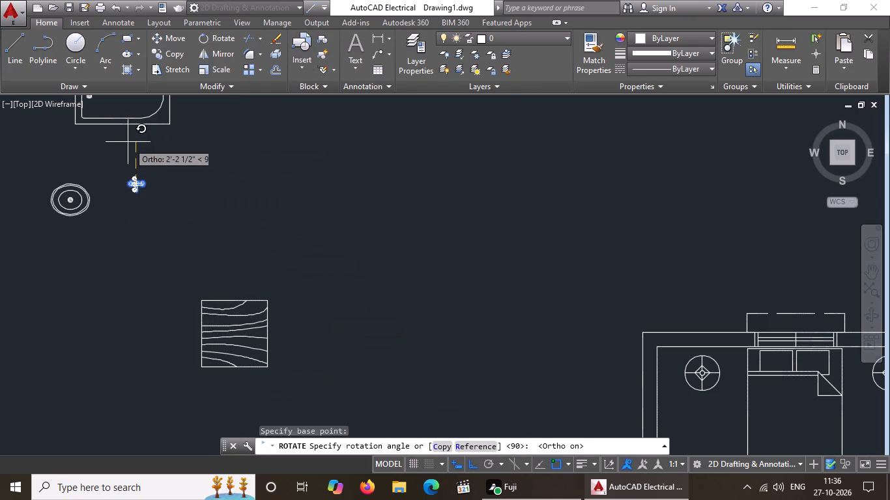
pyautogui.click(128, 142)
# With Ortho off, move the rotated faucet to the bedroom-side wall of the bathroom above the DRESS room, beside the toilet.
pyautogui.moveTo(115, 167); pyautogui.dragTo(132, 187)
pyautogui.click(153, 212)
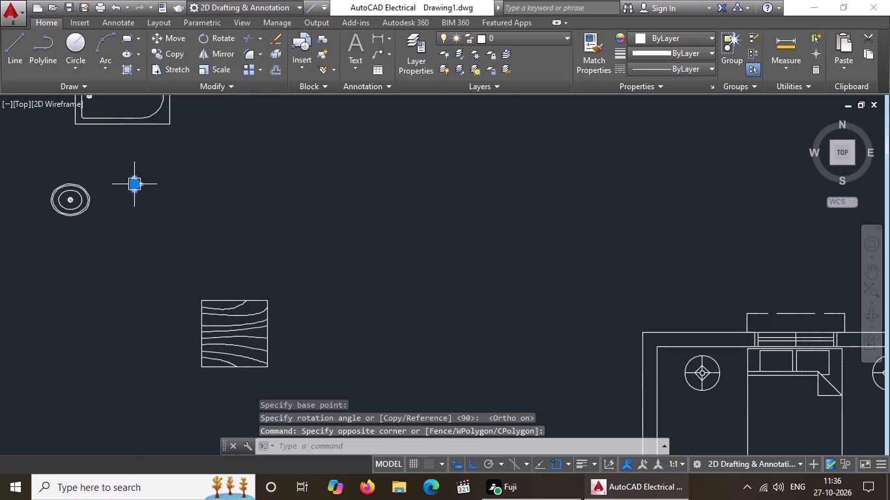
pyautogui.moveTo(137, 182); pyautogui.dragTo(143, 184)
pyautogui.scroll(-3, 452, 271)
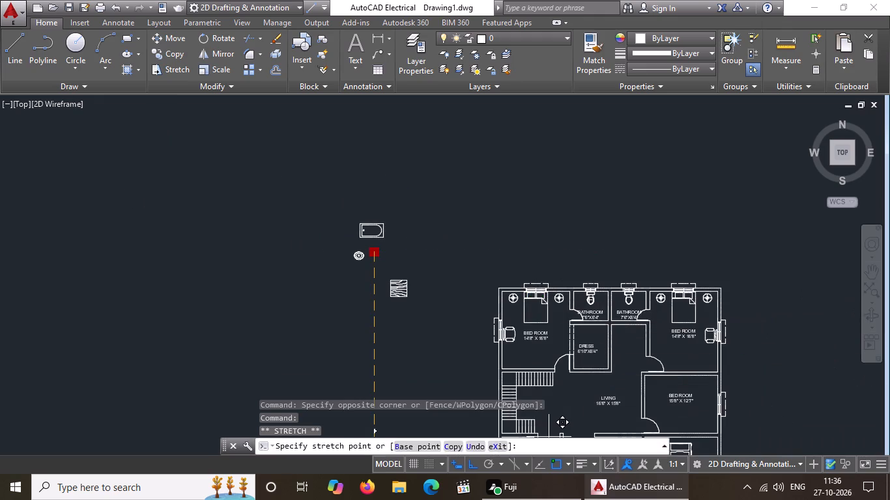
pyautogui.click(474, 466)
pyautogui.scroll(3, 593, 286)
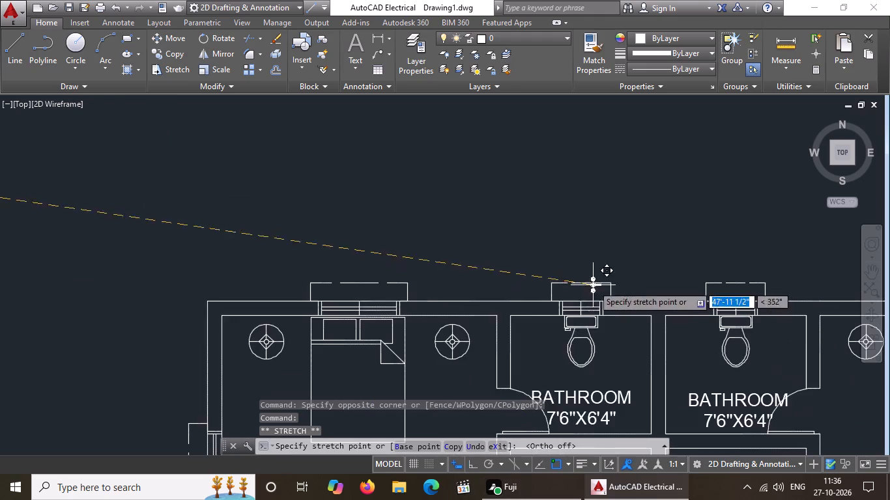
pyautogui.scroll(2, 580, 329)
pyautogui.scroll(-3, 476, 323)
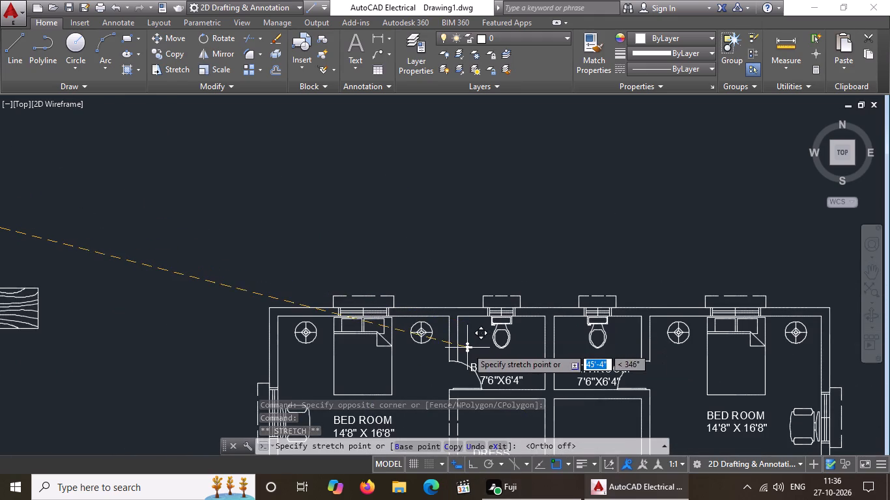
pyautogui.scroll(1, 467, 348)
pyautogui.click(458, 335)
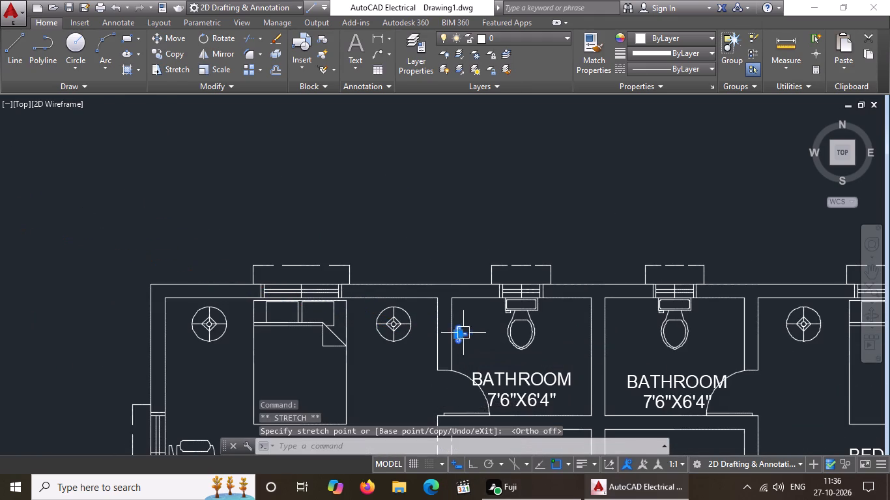
# Scale the faucet about a base point on its body, picking the scale factor close to that point.
pyautogui.press('s')
pyautogui.press('c')
pyautogui.press('space')
pyautogui.scroll(2, 797, 391)
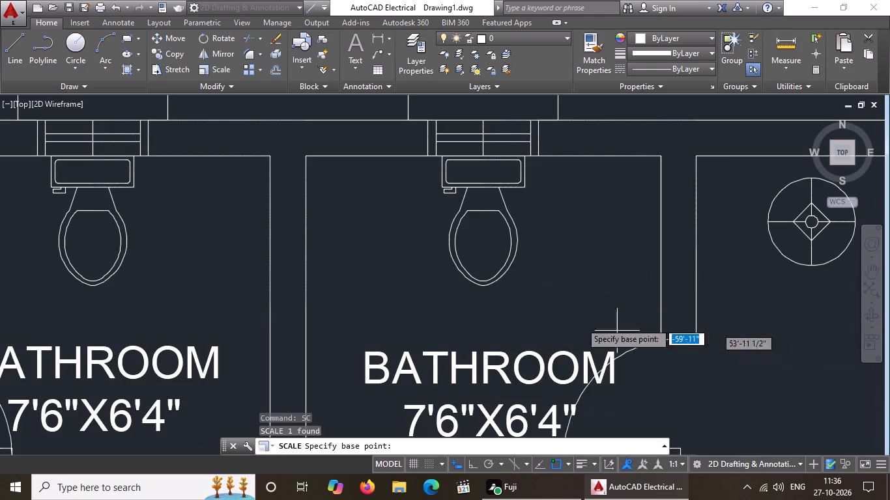
pyautogui.scroll(-4, 453, 281)
pyautogui.scroll(2, 330, 266)
pyautogui.click(330, 283)
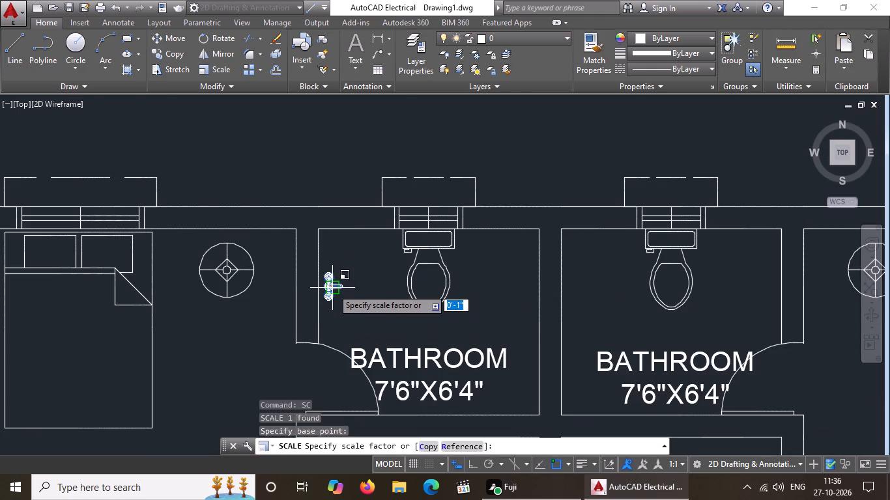
pyautogui.click(332, 288)
# Shift the faucet slightly so it sits against the bathroom's inner wall face.
pyautogui.click(333, 288)
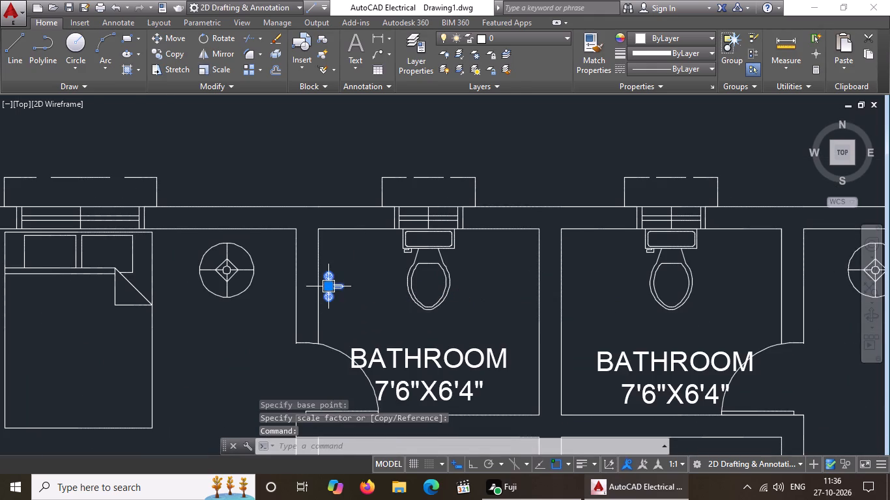
pyautogui.click(324, 286)
pyautogui.click(323, 287)
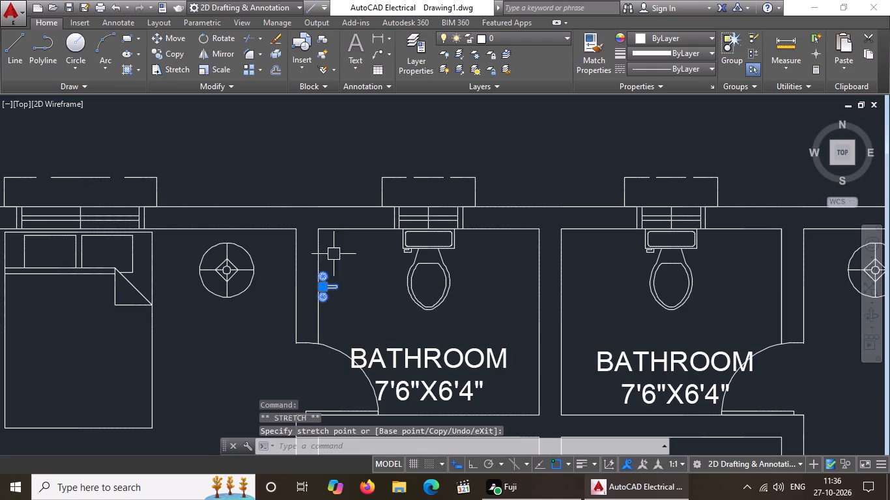
# With Ortho on, copy the faucet about 8'-4" horizontally to the dividing wall of the neighbouring bathroom.
pyautogui.click(185, 52)
pyautogui.moveTo(328, 286); pyautogui.dragTo(334, 290)
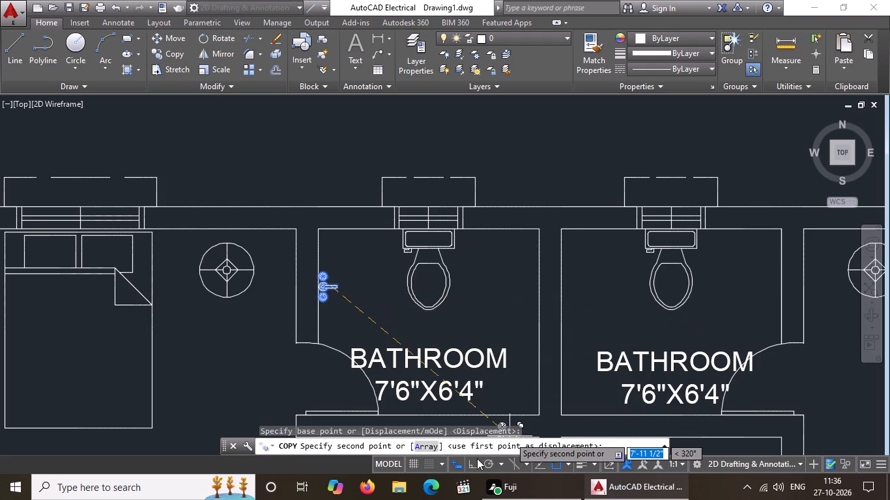
pyautogui.click(476, 459)
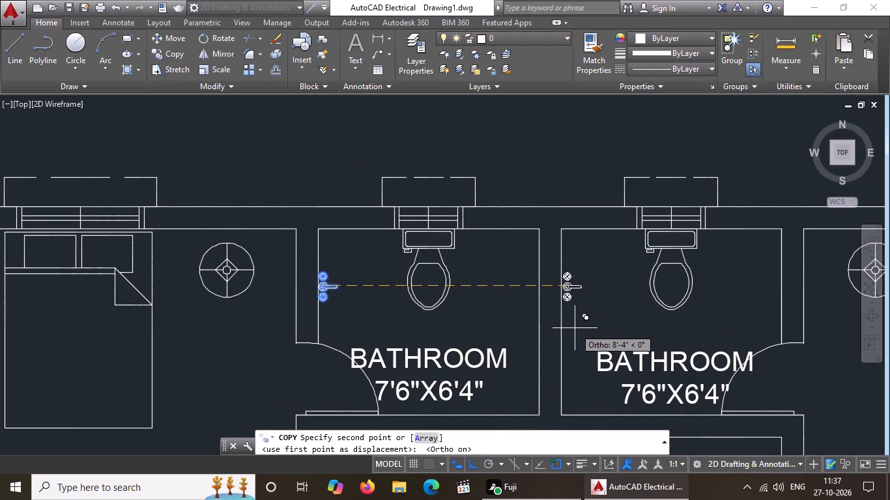
pyautogui.click(575, 328)
pyautogui.scroll(-2, 677, 331)
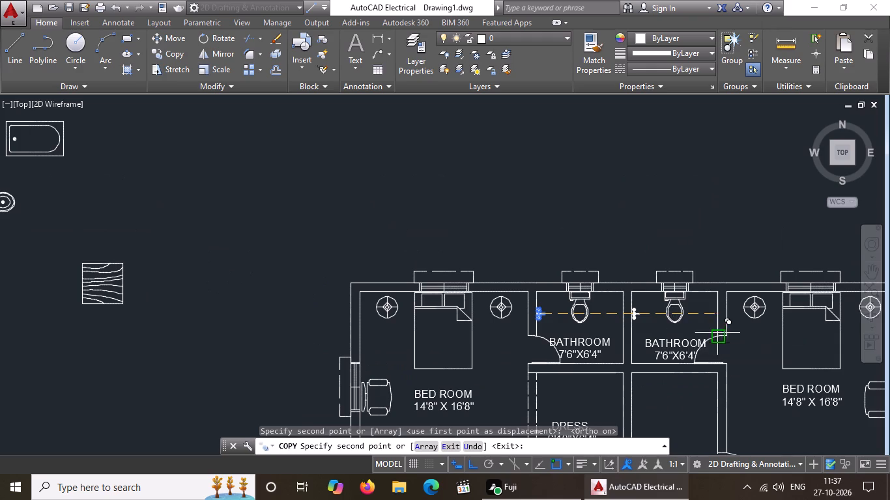
pyautogui.press('Escape')
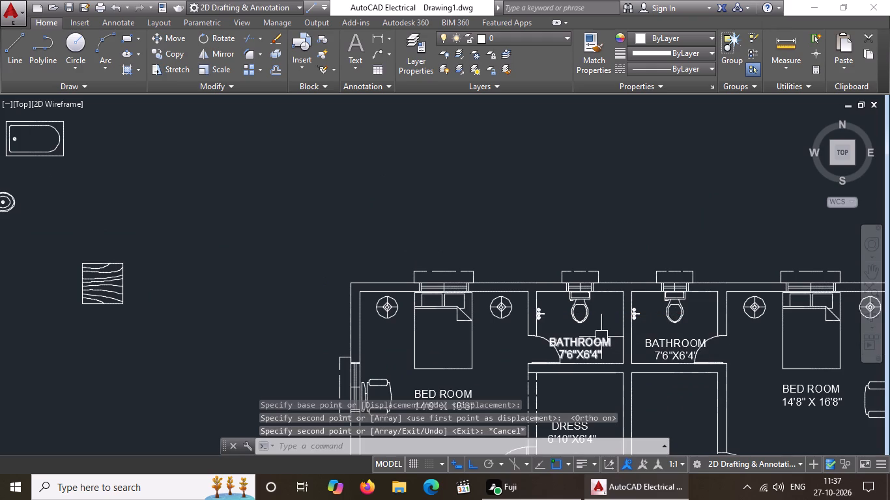
# Move the BED ROOM 15'8" X 12'7" label about 5'-0 1/2" horizontally toward the living room wall.
pyautogui.moveTo(586, 326); pyautogui.dragTo(488, 292, button='middle')
pyautogui.scroll(-1, 504, 282)
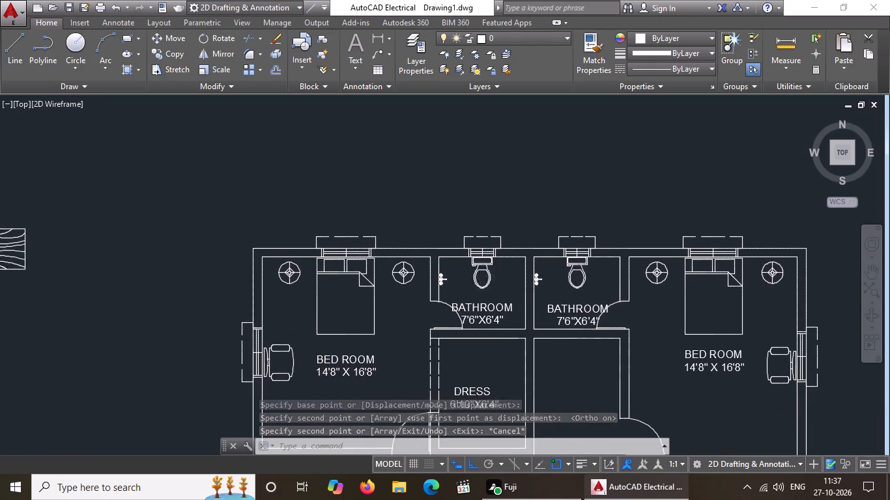
pyautogui.scroll(-1, 504, 282)
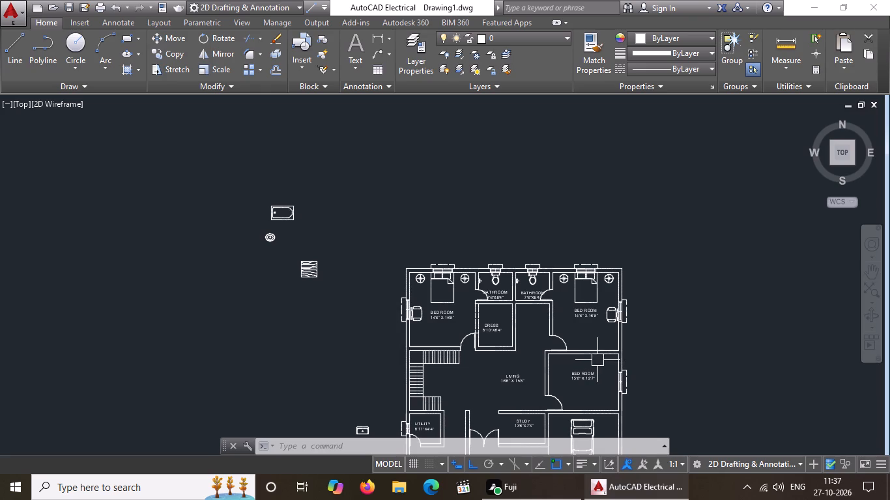
pyautogui.moveTo(594, 369); pyautogui.dragTo(538, 328, button='middle')
pyautogui.scroll(3, 523, 349)
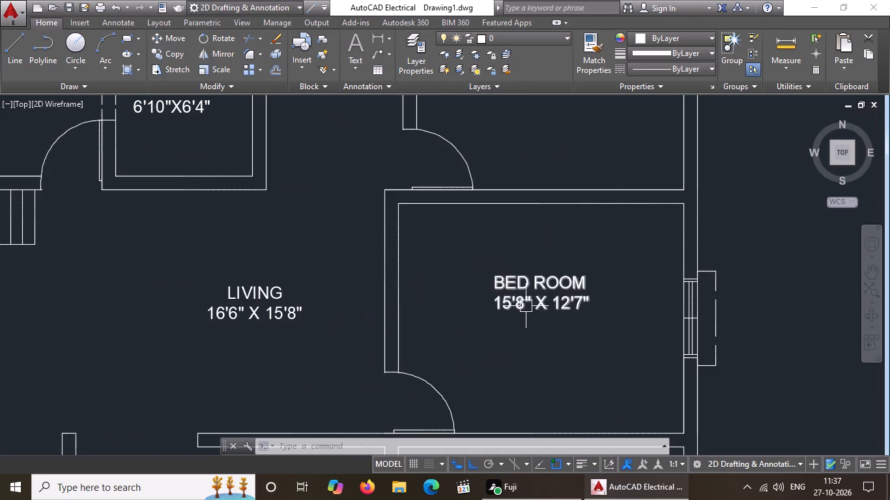
pyautogui.click(527, 298)
pyautogui.click(493, 276)
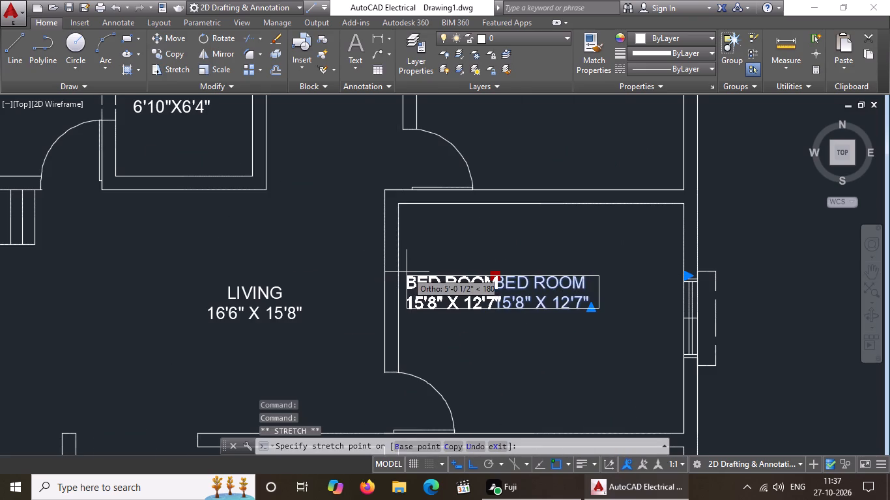
pyautogui.click(407, 272)
pyautogui.scroll(-2, 452, 280)
pyautogui.press('Escape')
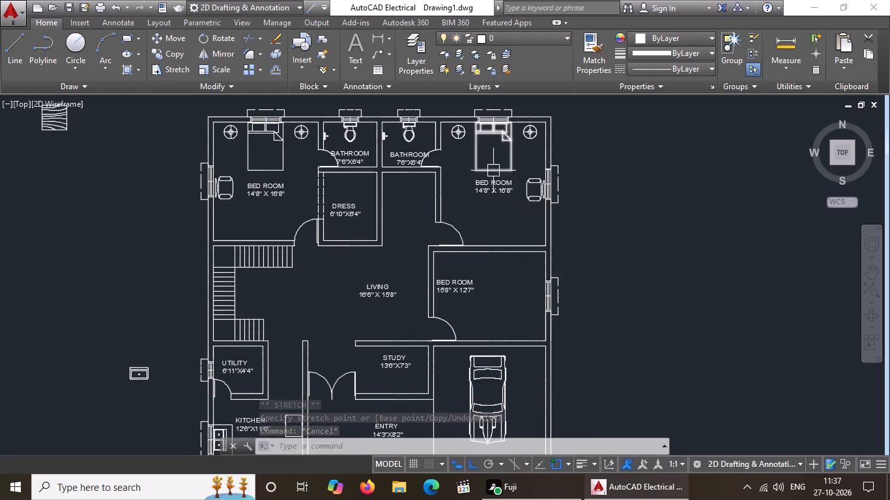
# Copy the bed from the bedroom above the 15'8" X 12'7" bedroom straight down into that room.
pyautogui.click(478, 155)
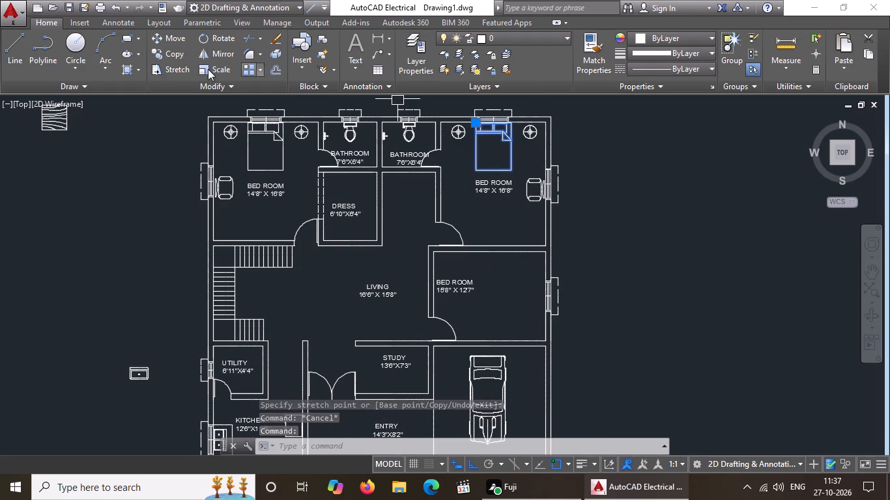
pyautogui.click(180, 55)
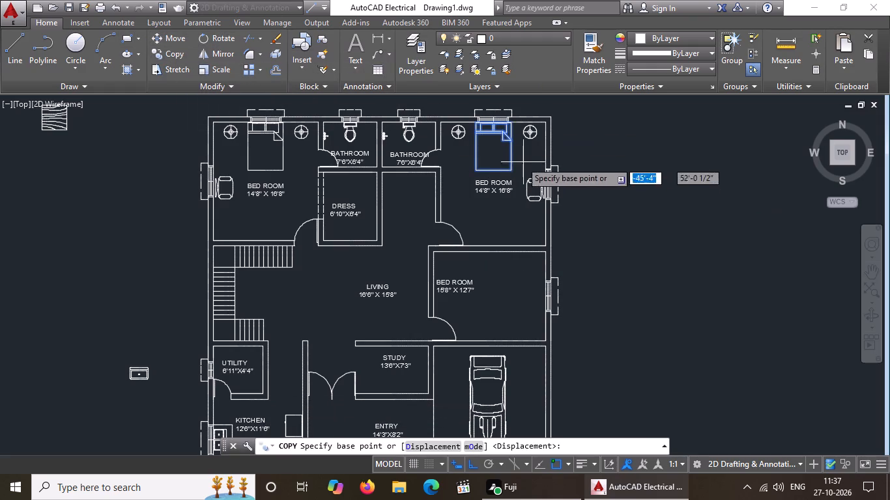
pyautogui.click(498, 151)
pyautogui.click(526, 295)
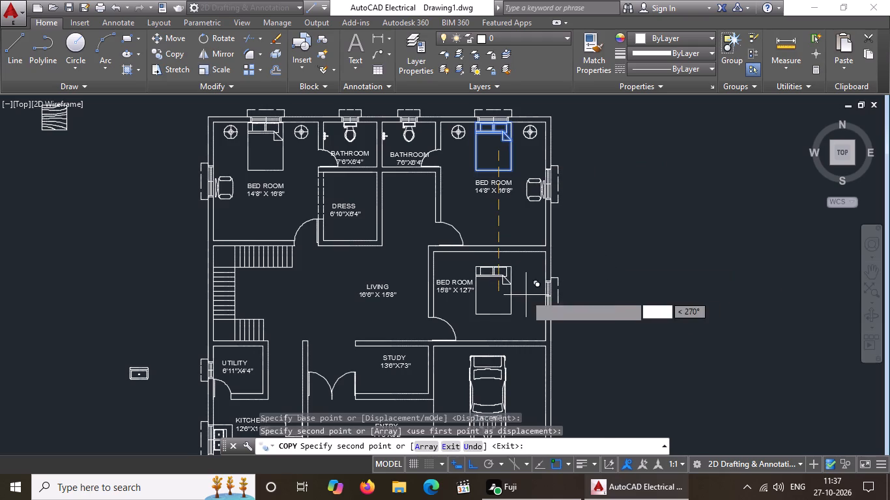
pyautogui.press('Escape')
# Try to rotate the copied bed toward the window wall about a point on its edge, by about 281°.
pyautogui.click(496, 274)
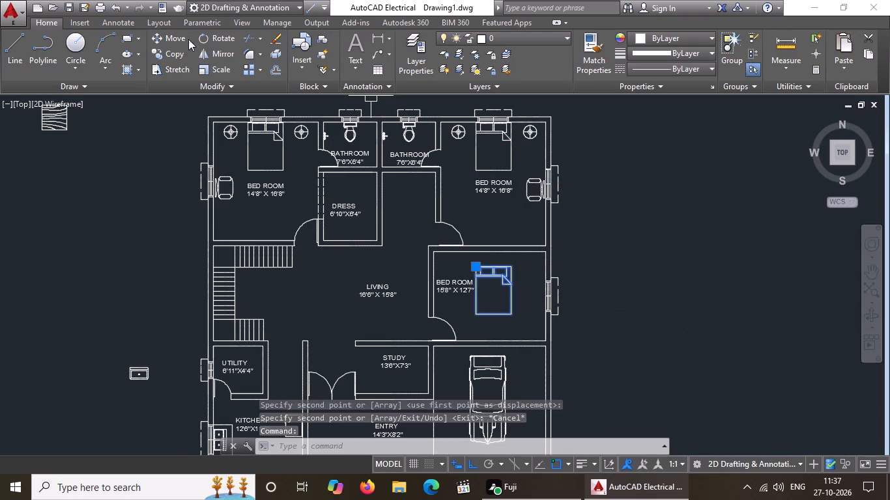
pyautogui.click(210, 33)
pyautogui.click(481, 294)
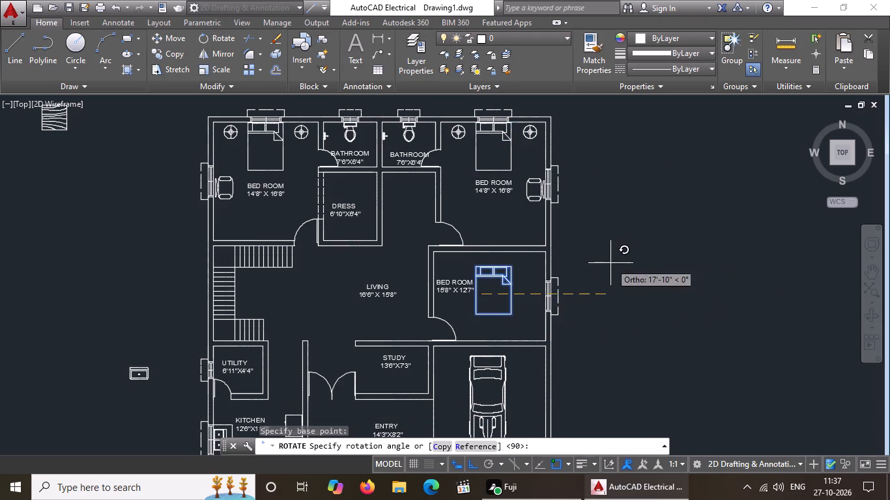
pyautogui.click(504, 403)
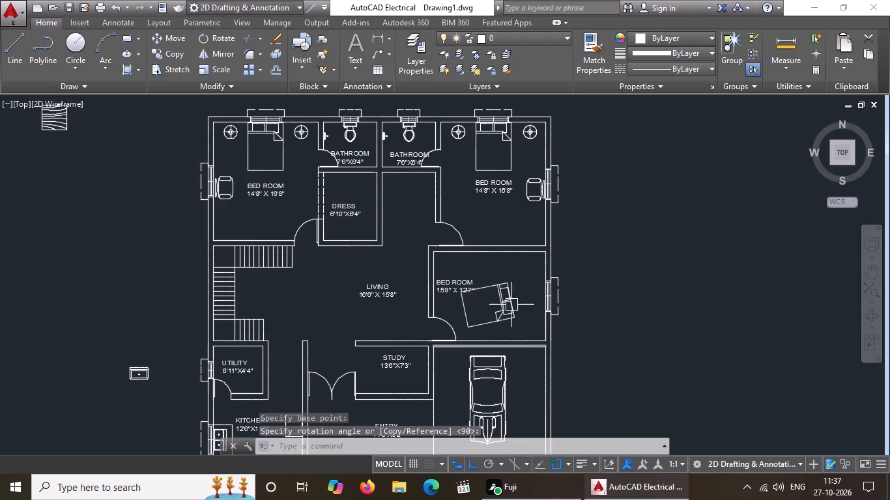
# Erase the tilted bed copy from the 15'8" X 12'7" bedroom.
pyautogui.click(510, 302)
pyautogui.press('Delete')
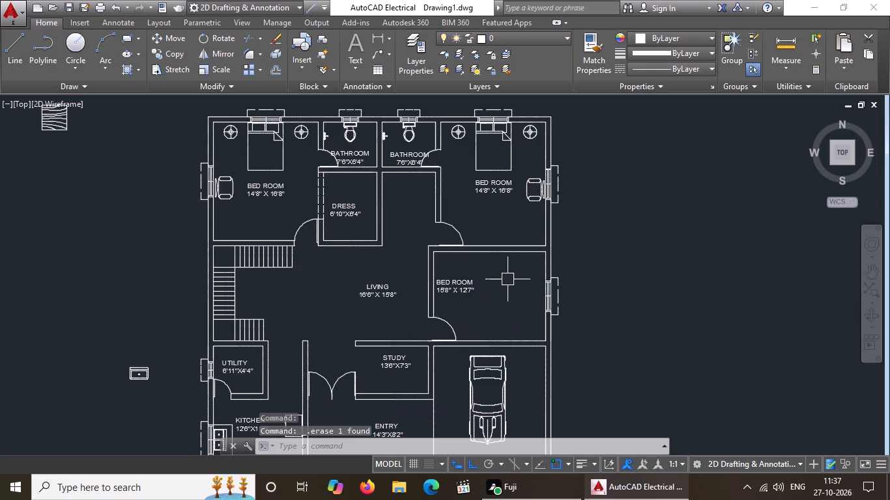
# Copy the bed from the bedroom above about 20'-2" straight down into the 15'8" X 12'7" bedroom again.
pyautogui.click(482, 165)
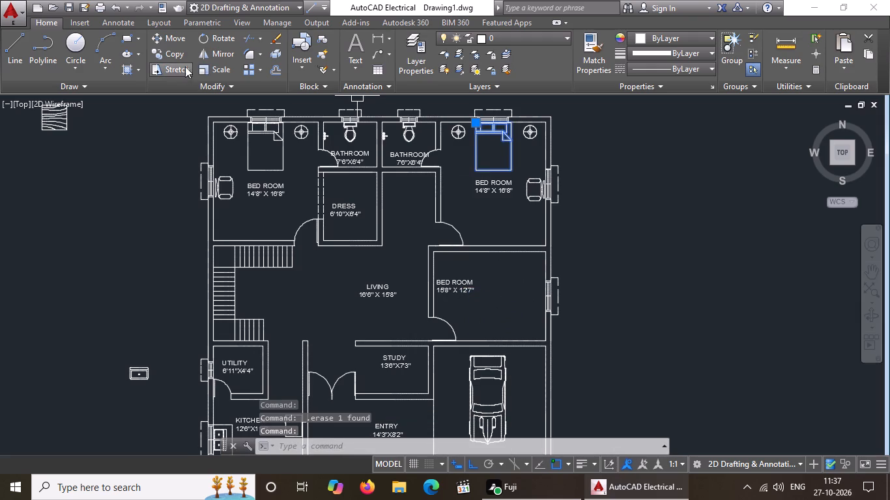
pyautogui.click(184, 57)
pyautogui.click(493, 151)
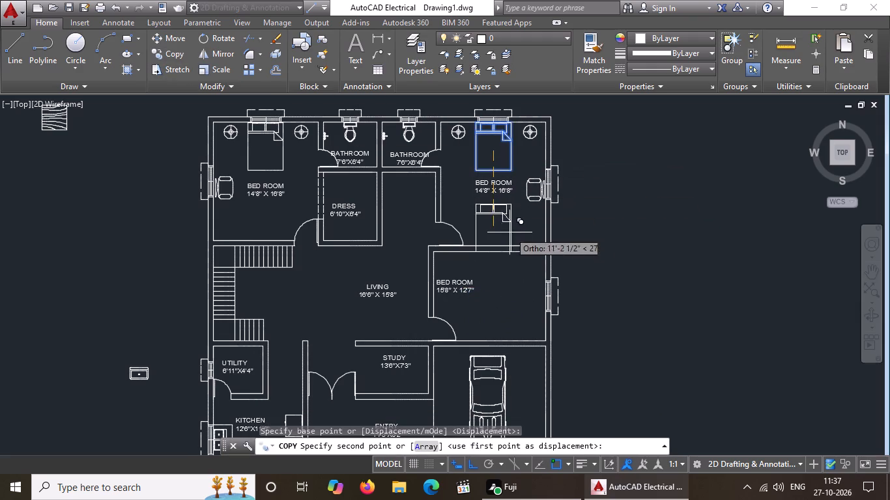
pyautogui.click(529, 294)
pyautogui.press('Escape')
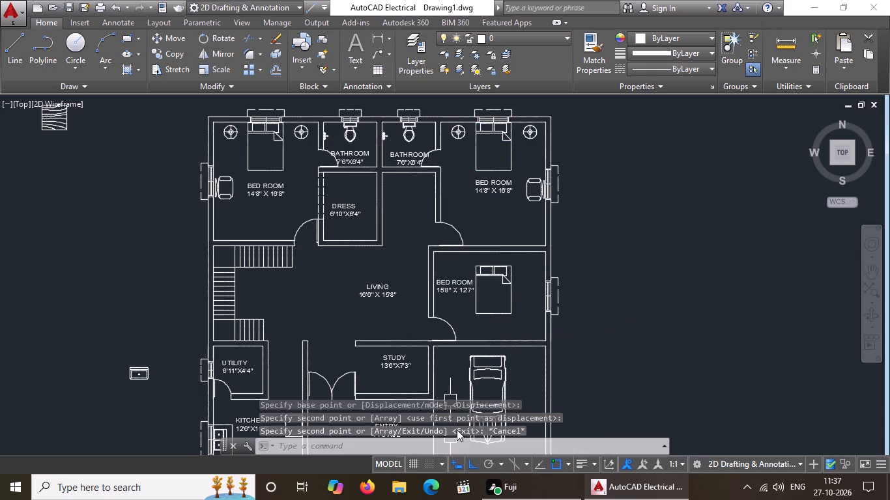
# Rotate the bed in the 15'8" X 12'7" bedroom by 270° so its headboard faces the window wall.
pyautogui.click(496, 312)
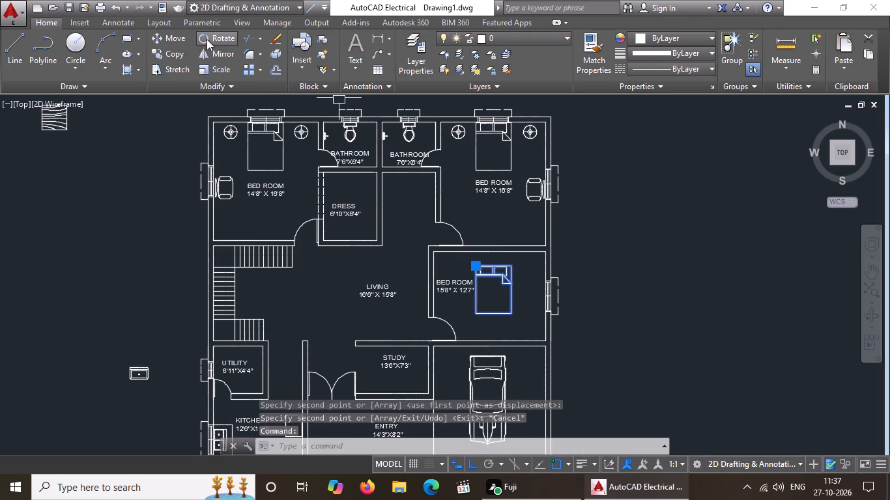
pyautogui.click(214, 35)
pyautogui.click(495, 297)
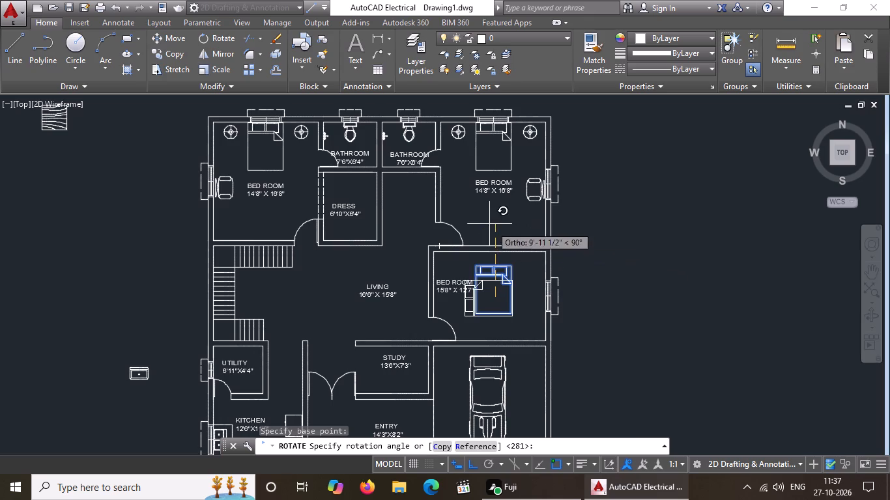
pyautogui.click(521, 382)
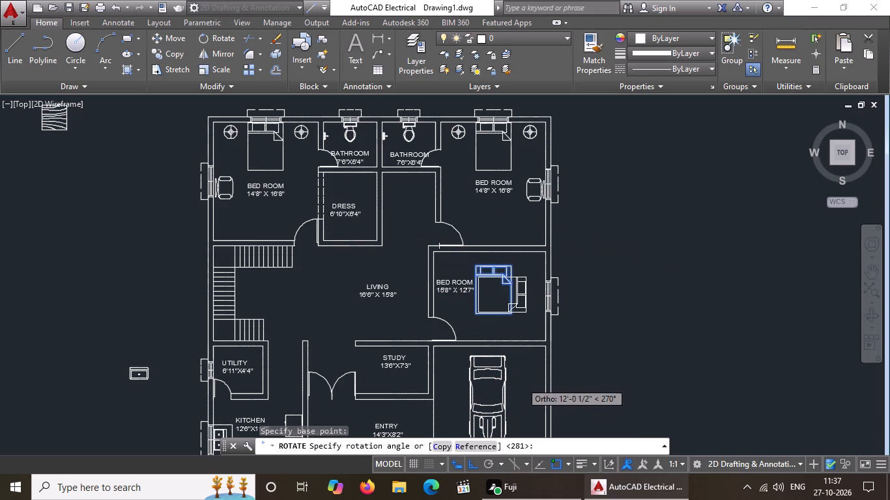
# Move the bed about 2'-8" with ortho off so its headboard sits against the window wall.
pyautogui.click(524, 299)
pyautogui.scroll(2, 516, 274)
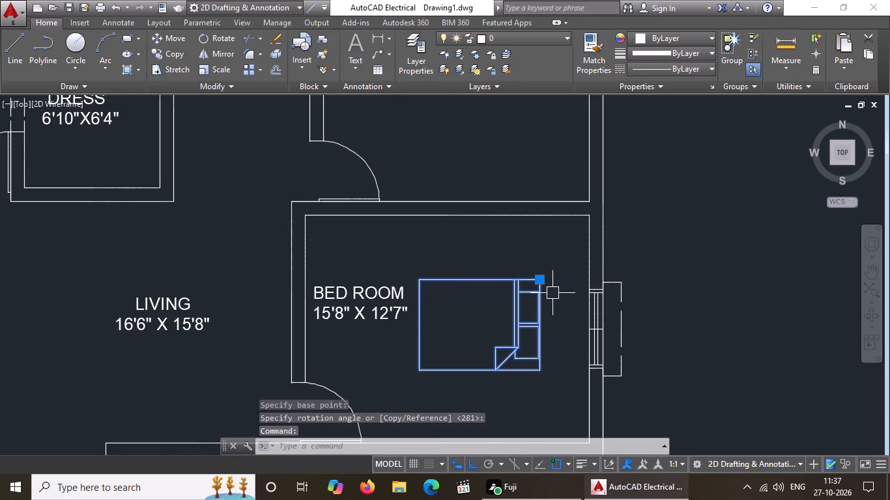
pyautogui.click(539, 279)
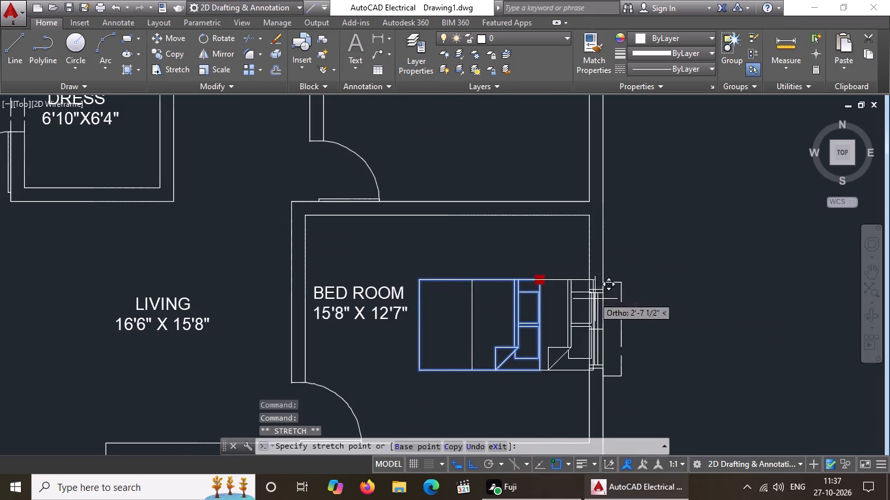
pyautogui.click(479, 460)
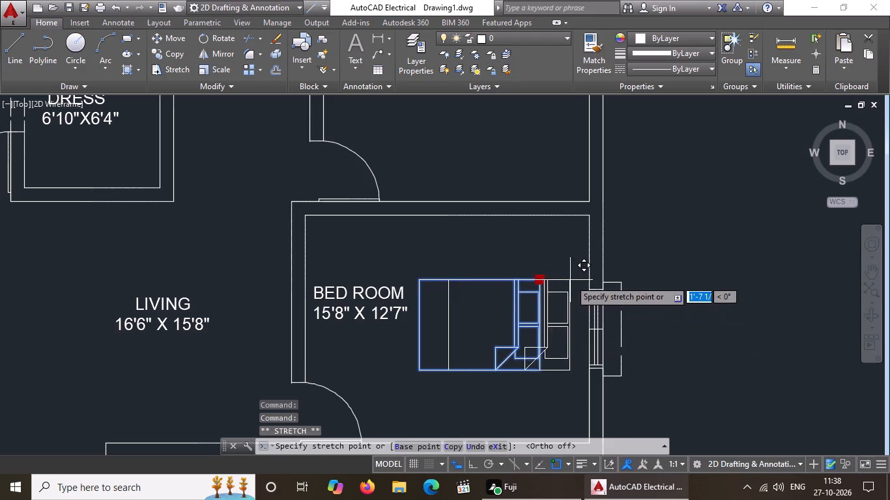
pyautogui.scroll(1, 586, 286)
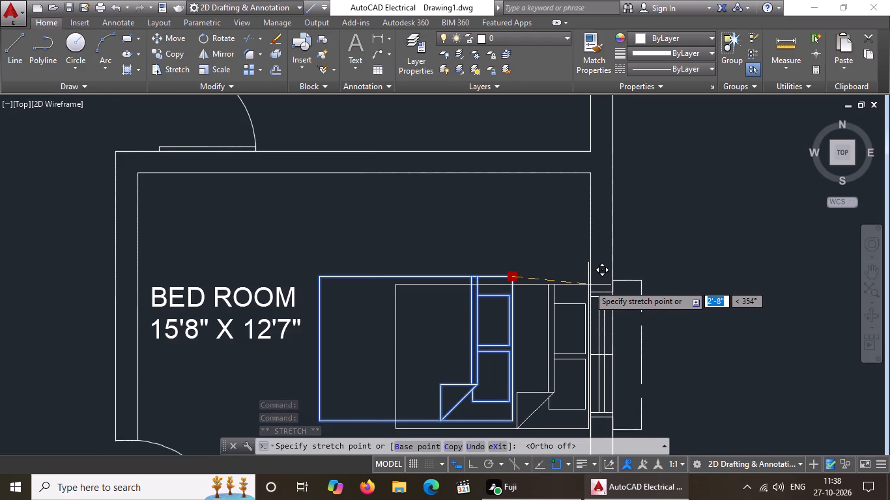
pyautogui.click(588, 284)
pyautogui.scroll(-2, 590, 282)
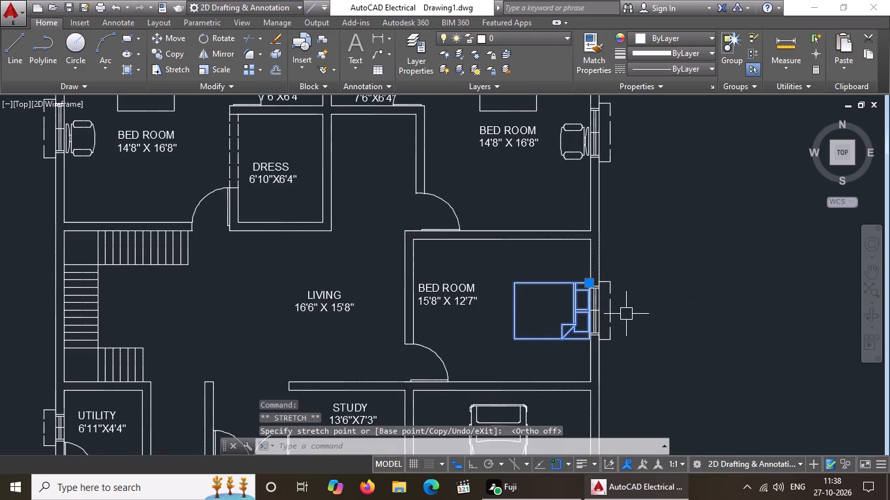
pyautogui.scroll(-1, 629, 312)
pyautogui.press('Escape')
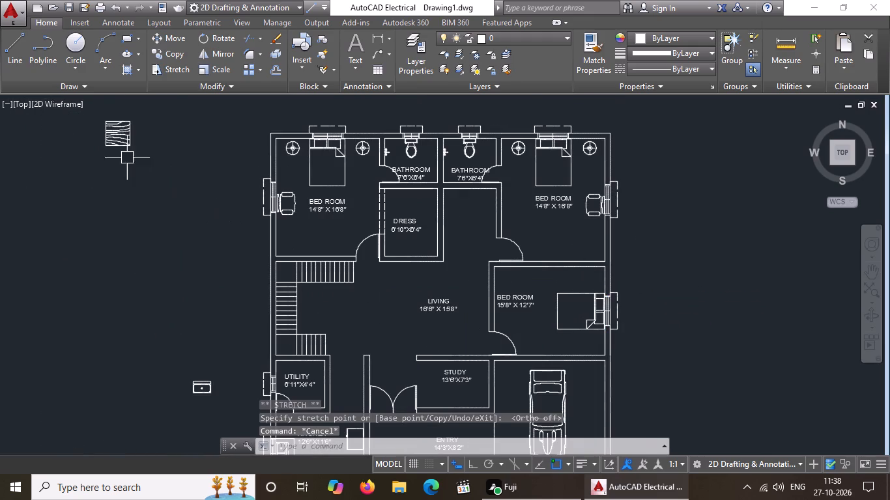
# Move the square woodgrain table from beyond the plan to just outside the 15'8" X 12'7" bedroom's window wall.
pyautogui.click(117, 127)
pyautogui.click(109, 120)
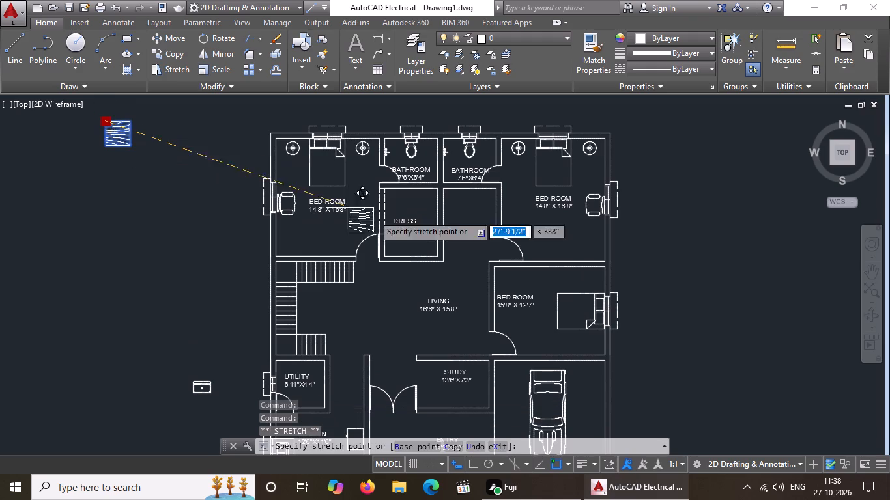
pyautogui.scroll(3, 618, 281)
pyautogui.click(622, 232)
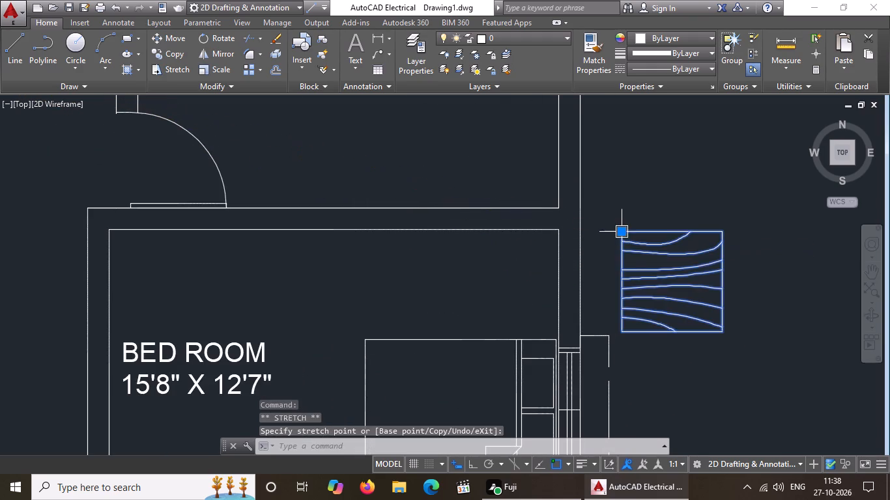
pyautogui.press('Escape')
# Scale the square woodgrain table down to about half its size, using a base point inside it.
pyautogui.click(663, 283)
pyautogui.write('SC')
pyautogui.press('space')
pyautogui.click(665, 299)
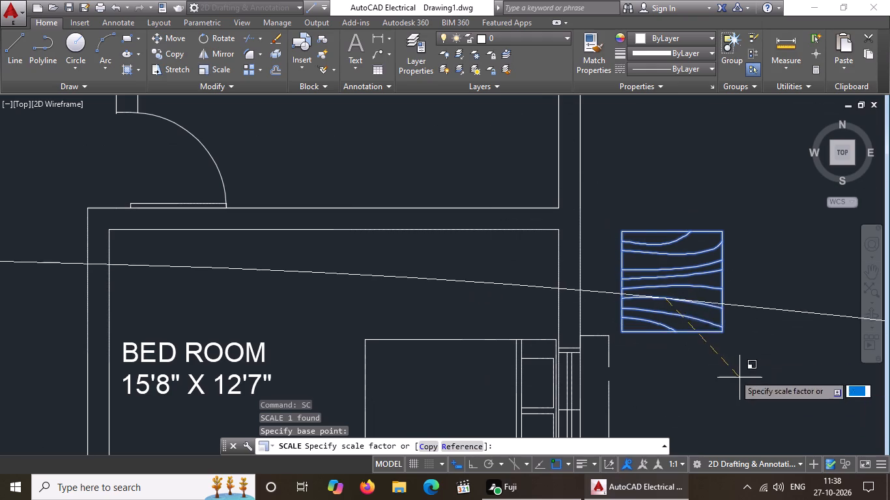
pyautogui.click(667, 299)
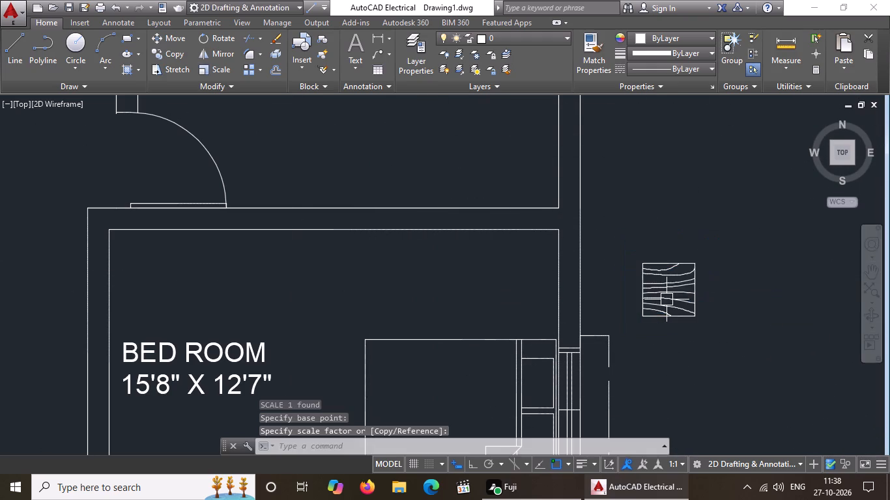
# Move the reduced table into the 15'8" X 12'7" bedroom's upper corner on the window wall, beside the bed.
pyautogui.click(665, 285)
pyautogui.click(642, 263)
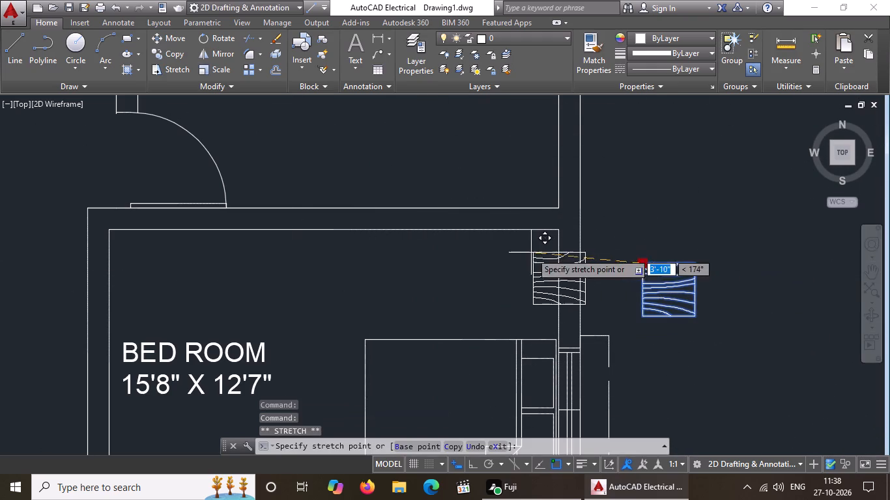
pyautogui.click(504, 232)
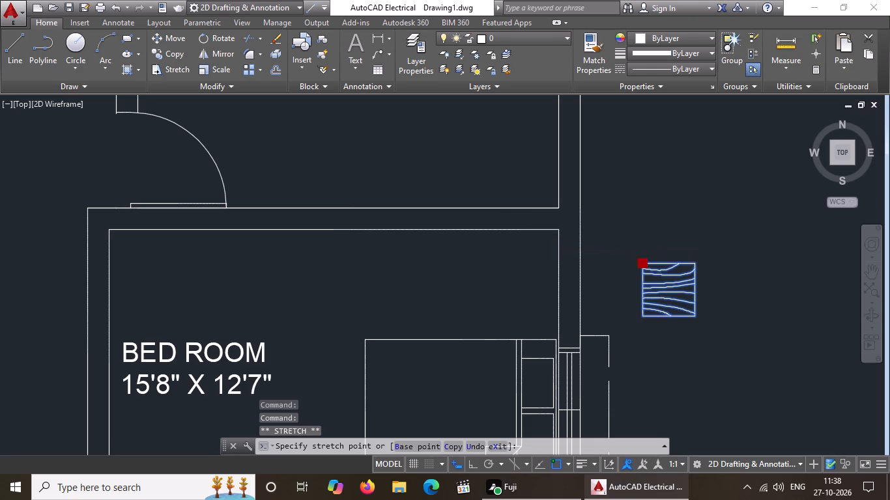
pyautogui.scroll(-3, 538, 260)
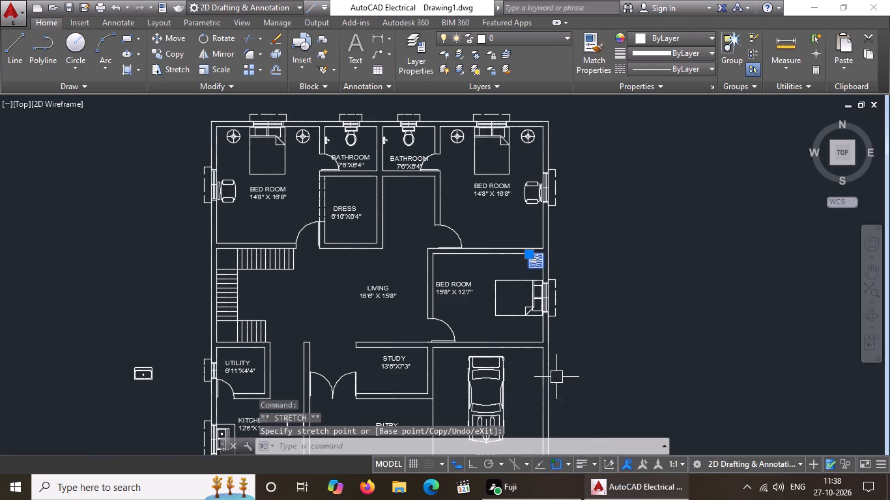
# Copy the bedside table about 10'-7" straight down to the bedroom's lower corner, on the other side of the bed.
pyautogui.click(156, 52)
pyautogui.scroll(2, 548, 270)
pyautogui.click(515, 251)
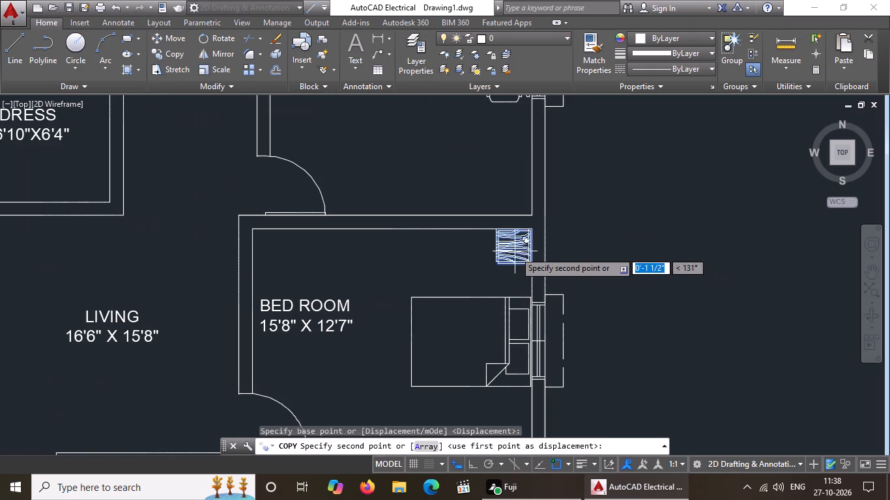
pyautogui.scroll(-2, 520, 249)
pyautogui.scroll(2, 516, 327)
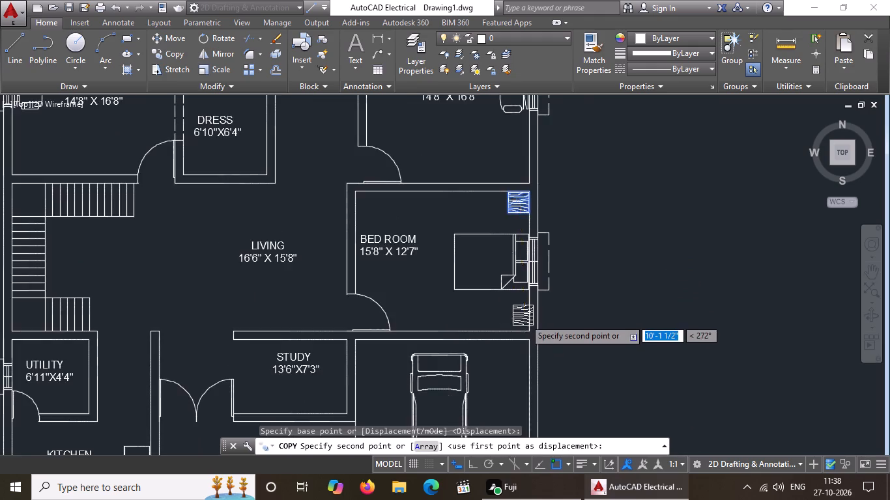
pyautogui.scroll(1, 524, 319)
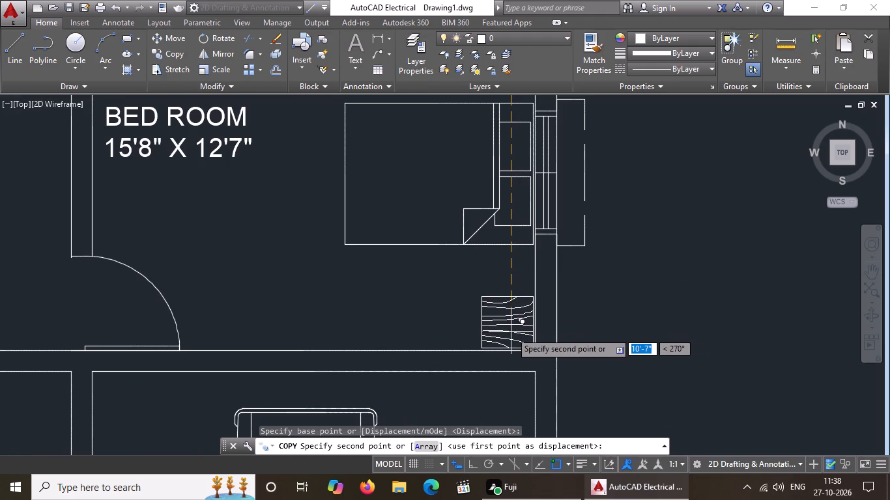
pyautogui.click(511, 332)
pyautogui.scroll(-2, 596, 287)
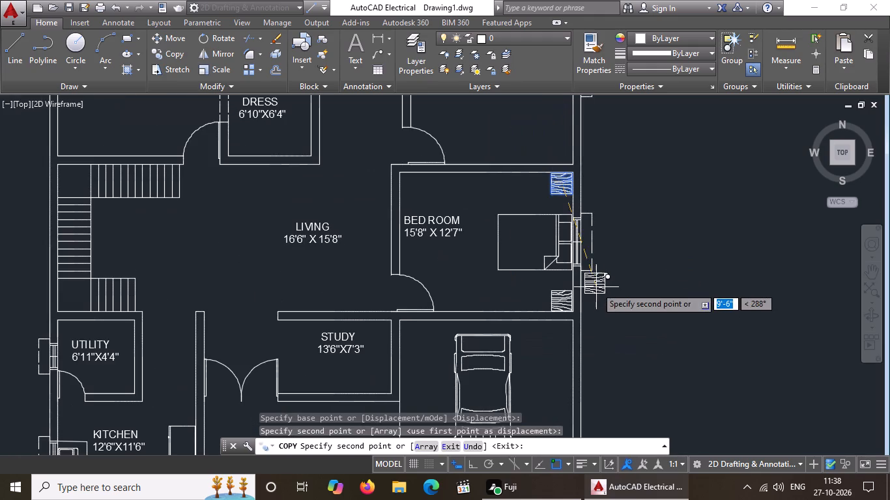
pyautogui.press('Escape')
# Shift the 15'8" X 12'7" bedroom label slightly away from the door-side wall toward the bed.
pyautogui.scroll(-1, 508, 258)
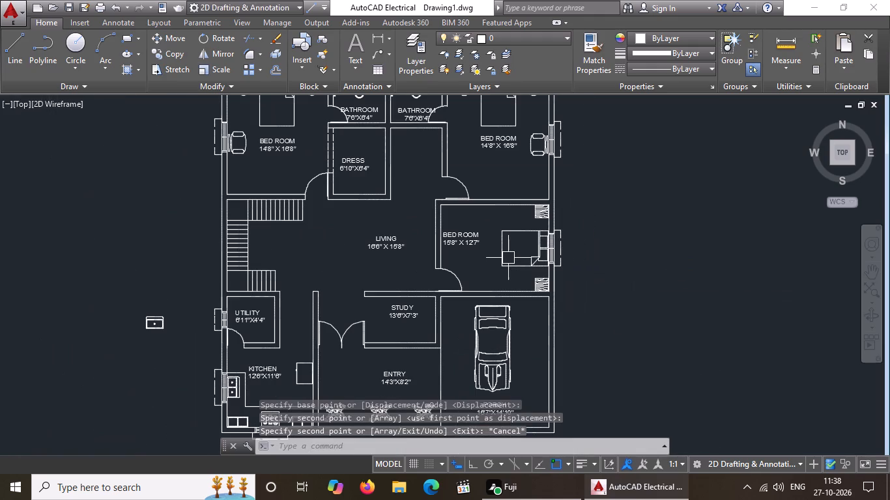
pyautogui.click(461, 233)
pyautogui.click(445, 231)
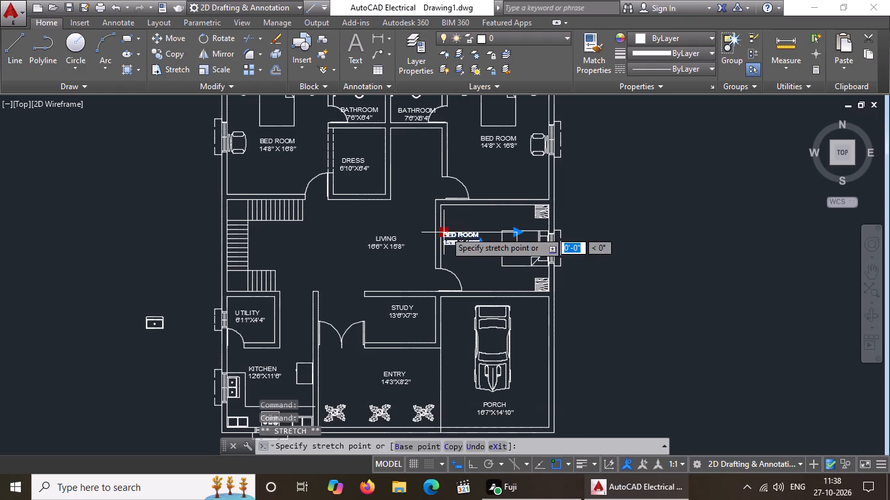
pyautogui.click(455, 238)
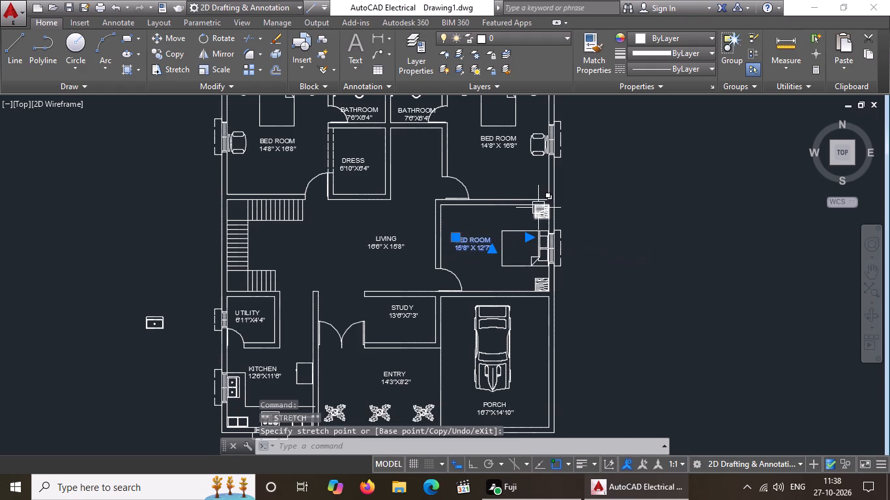
pyautogui.scroll(-2, 538, 208)
pyautogui.press('Escape')
# Open the Blocks collection of Home - Space Planner.dwg in DesignCenter, within the en-us sample folder.
pyautogui.scroll(2, 533, 221)
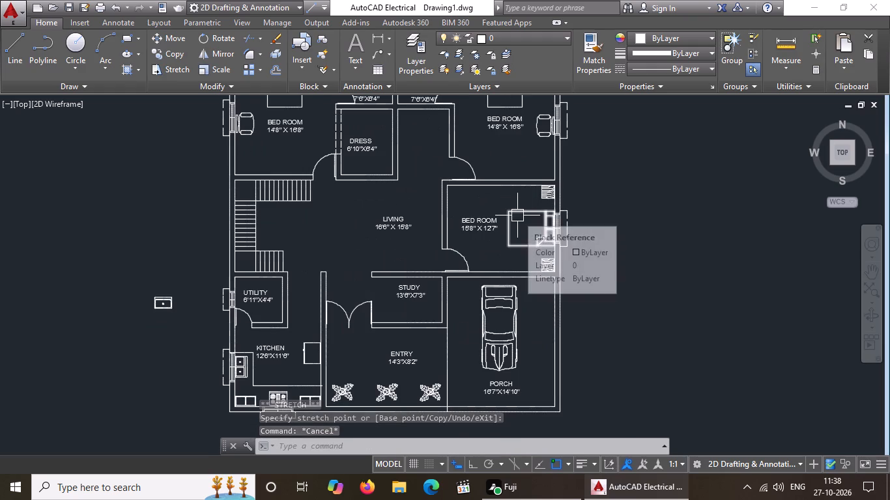
pyautogui.moveTo(501, 241); pyautogui.dragTo(470, 317, button='middle')
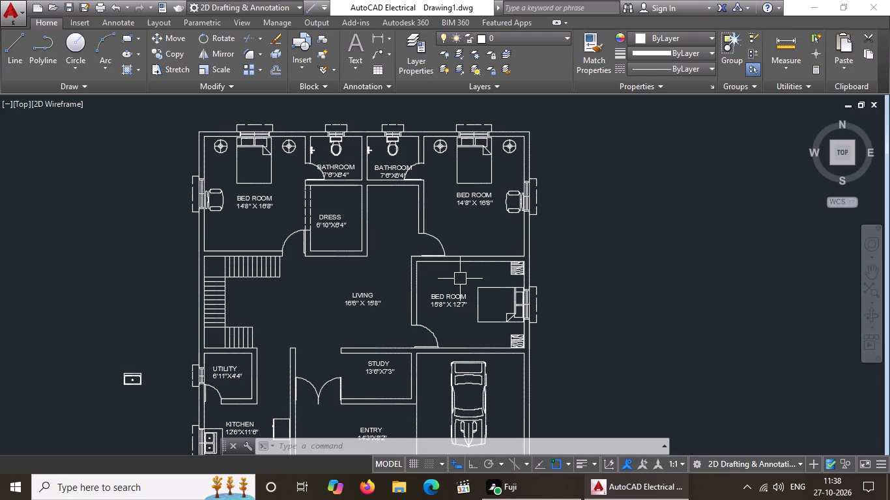
pyautogui.scroll(2, 463, 269)
pyautogui.scroll(-4, 472, 244)
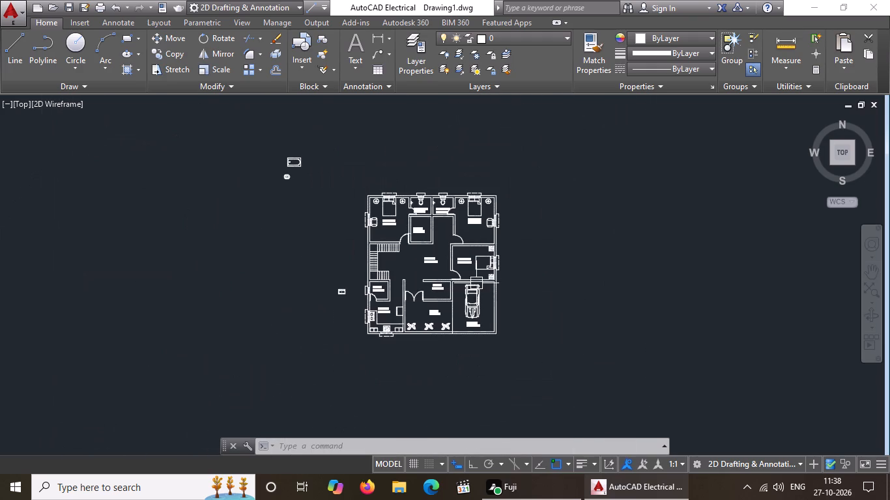
pyautogui.scroll(2, 415, 270)
pyautogui.scroll(1, 465, 346)
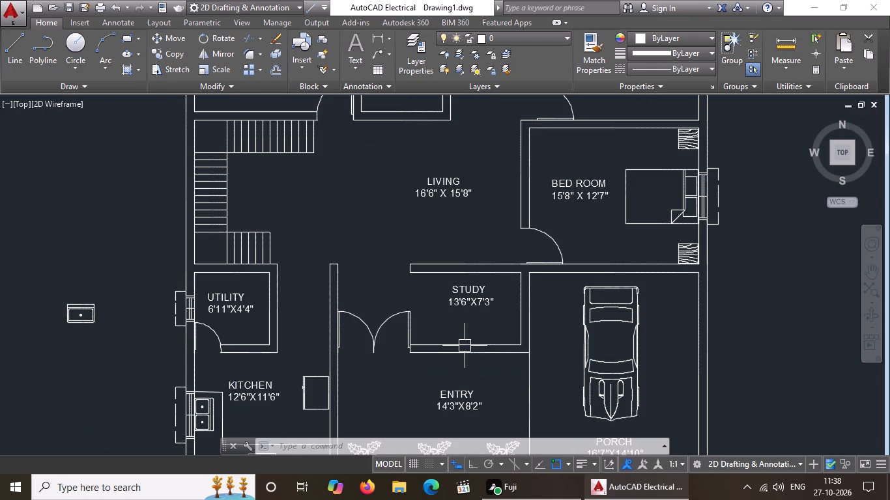
pyautogui.press('s')
pyautogui.press('Escape')
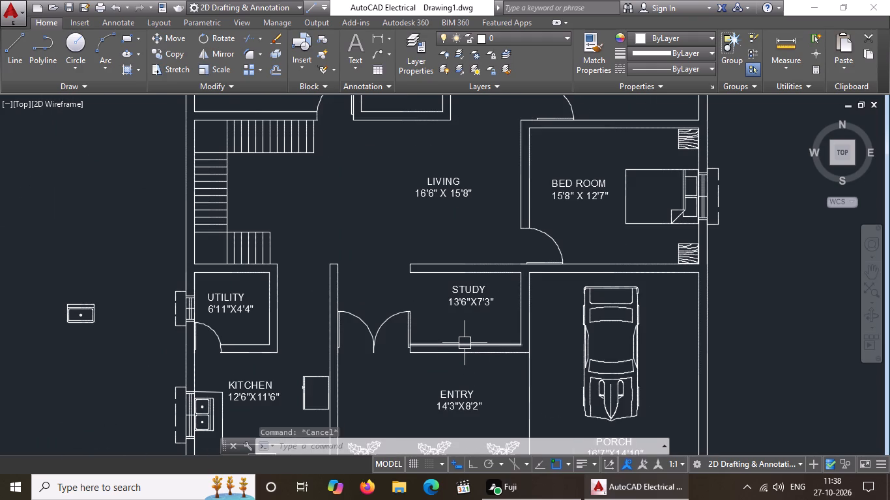
pyautogui.write('DC')
pyautogui.press('space')
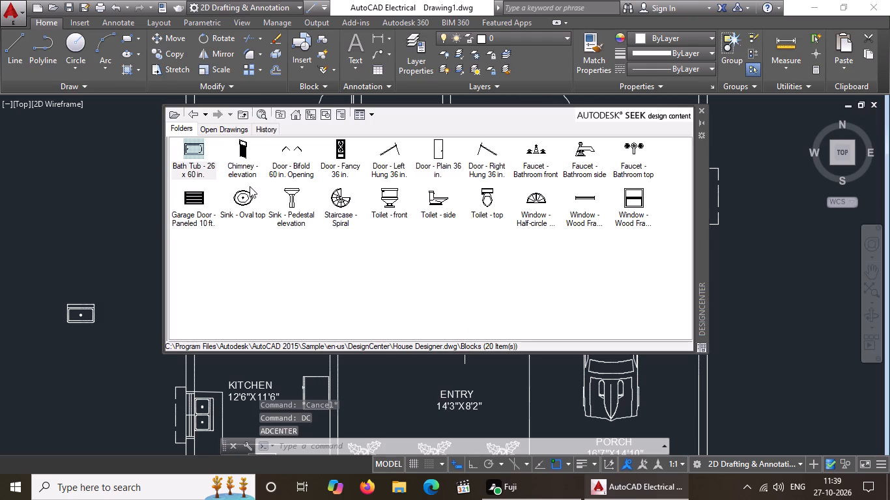
pyautogui.click(295, 114)
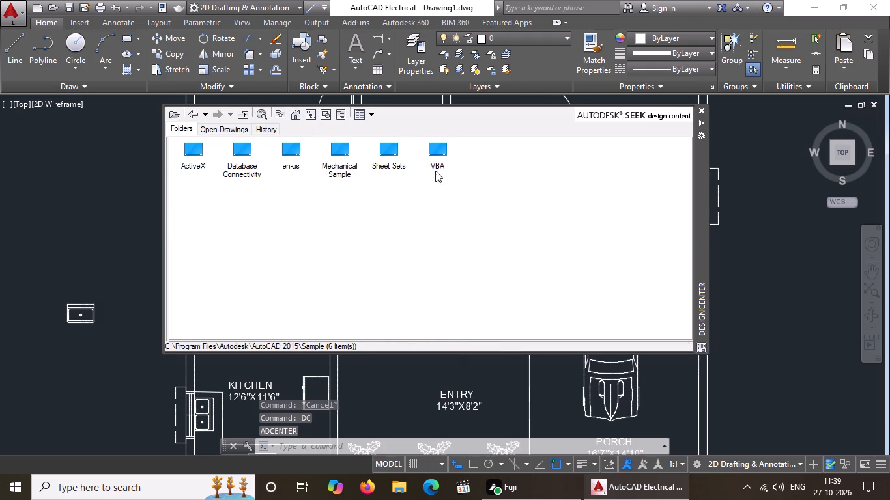
pyautogui.doubleClick(298, 146)
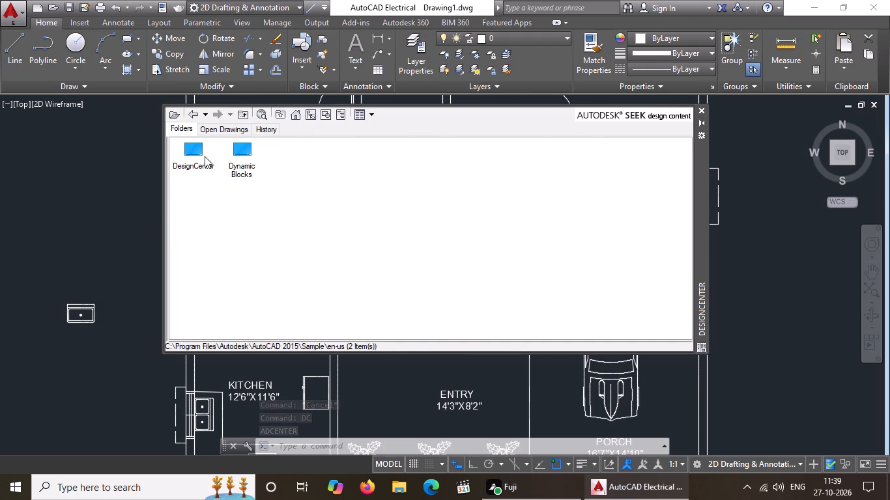
pyautogui.doubleClick(200, 155)
pyautogui.doubleClick(525, 156)
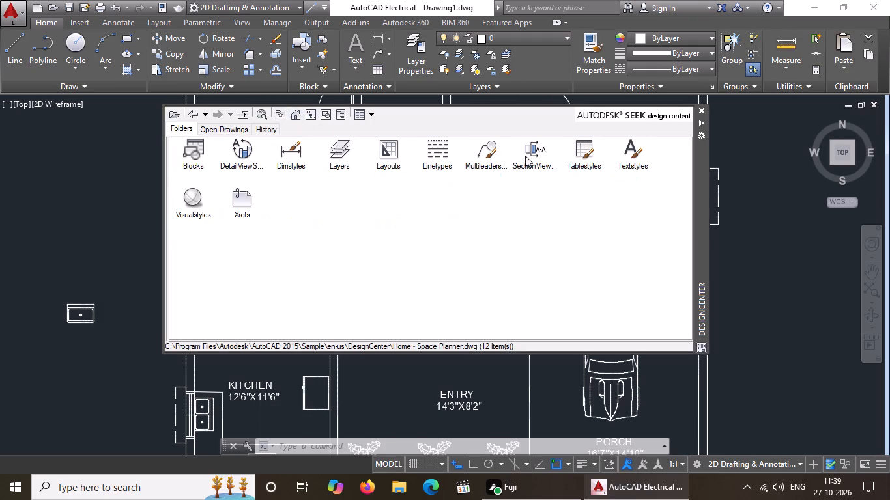
pyautogui.doubleClick(199, 157)
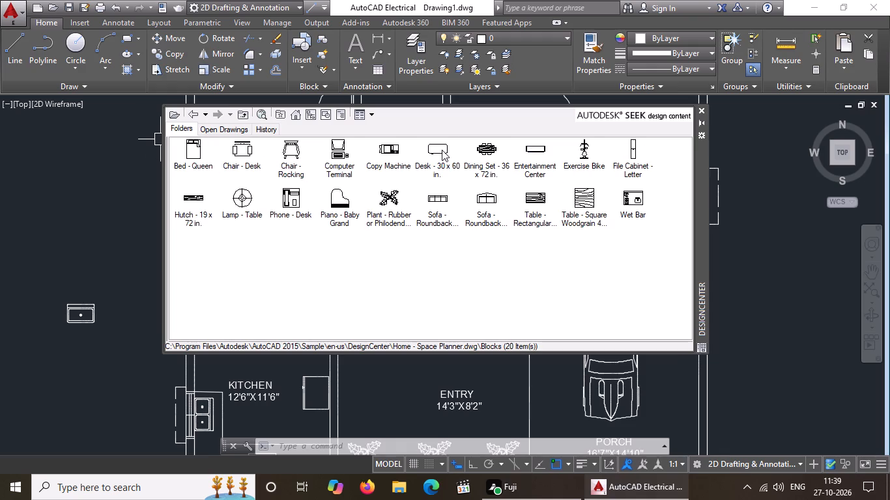
# Insert the Desk - 30 x 60 in., Chair - Rocking and Chair - Desk blocks outside the plan, beyond the staircase-side wall.
pyautogui.moveTo(442, 150); pyautogui.dragTo(147, 163)
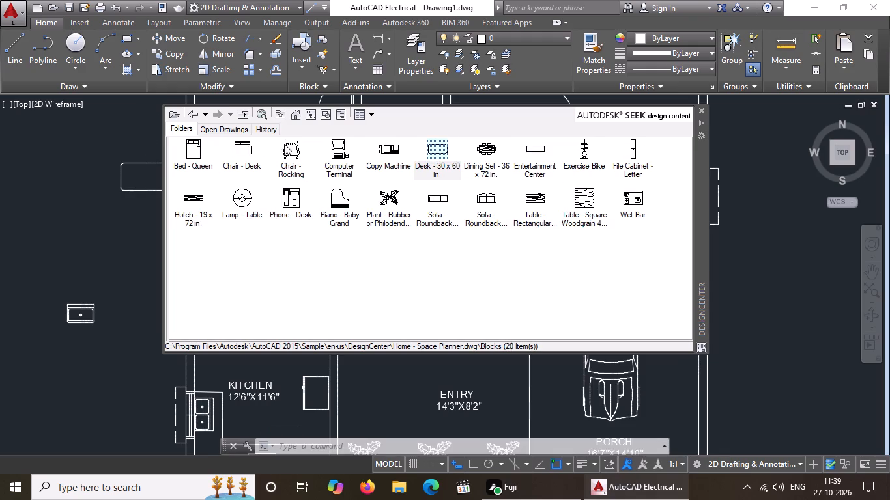
pyautogui.moveTo(284, 148); pyautogui.dragTo(121, 230)
pyautogui.moveTo(242, 139); pyautogui.dragTo(224, 152)
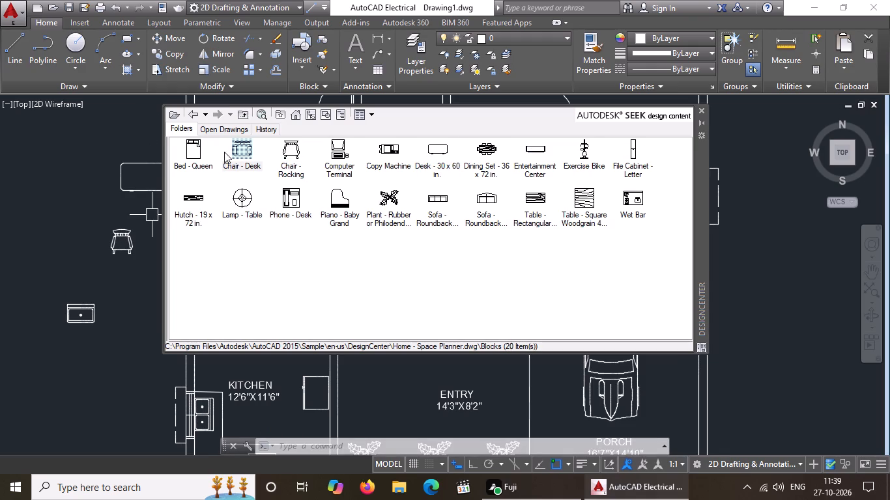
pyautogui.moveTo(224, 152); pyautogui.dragTo(66, 226)
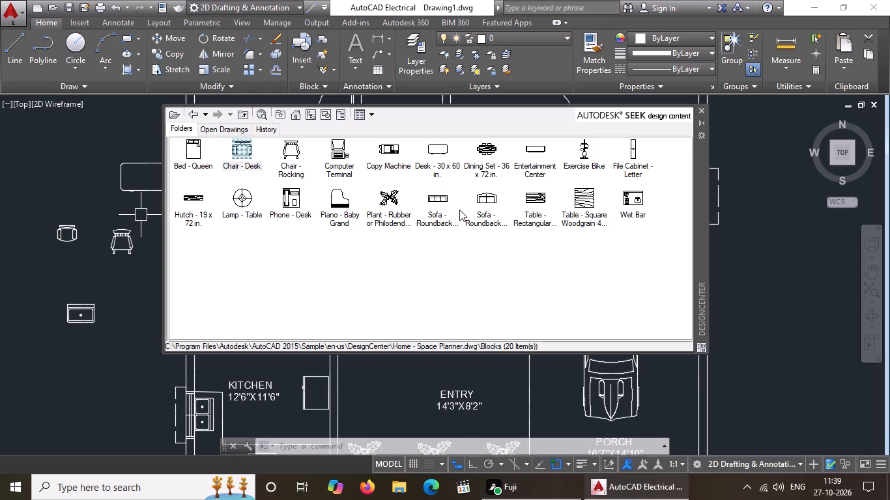
# Insert both Sofa - Roundback blocks outside the plan, the three-seater below the loose sink and the two-seater above it.
pyautogui.moveTo(440, 202); pyautogui.dragTo(109, 335)
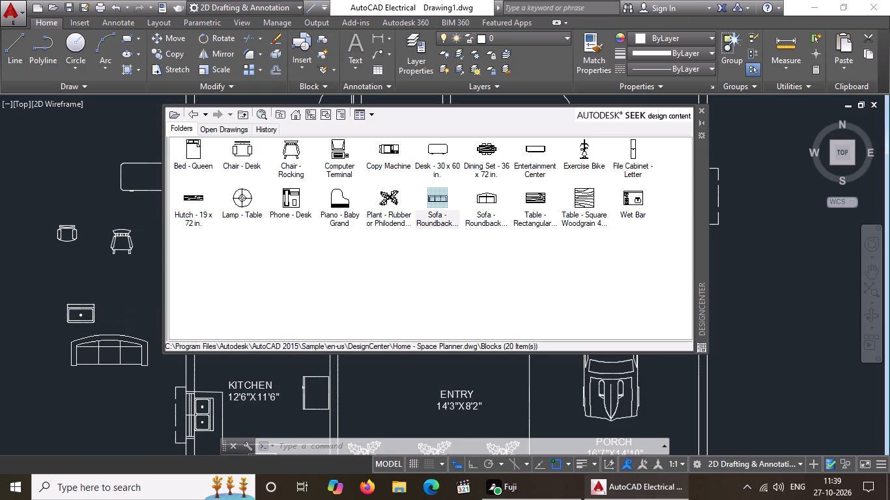
pyautogui.moveTo(109, 335); pyautogui.dragTo(109, 336)
pyautogui.moveTo(487, 192); pyautogui.dragTo(100, 266)
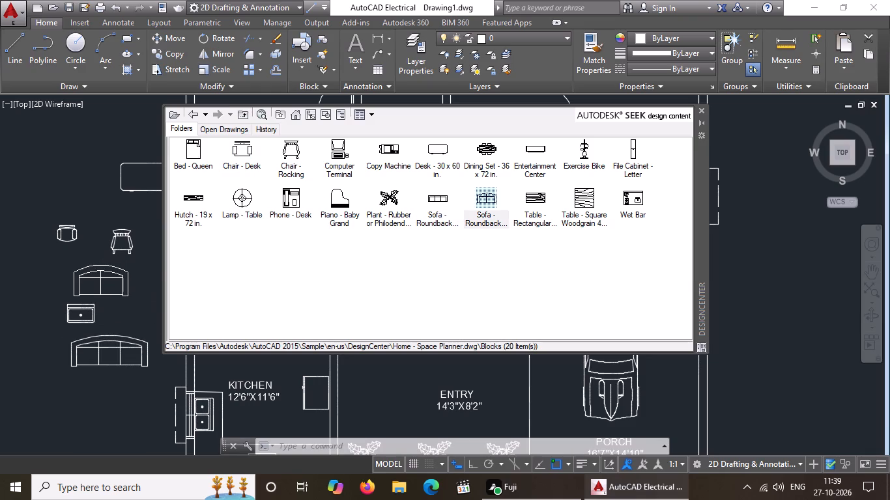
pyautogui.moveTo(100, 266); pyautogui.dragTo(98, 266)
# Insert the rectangular table above the chairs and the square woodgrain table beside the sofas, and close DesignCenter.
pyautogui.moveTo(540, 200); pyautogui.dragTo(108, 206)
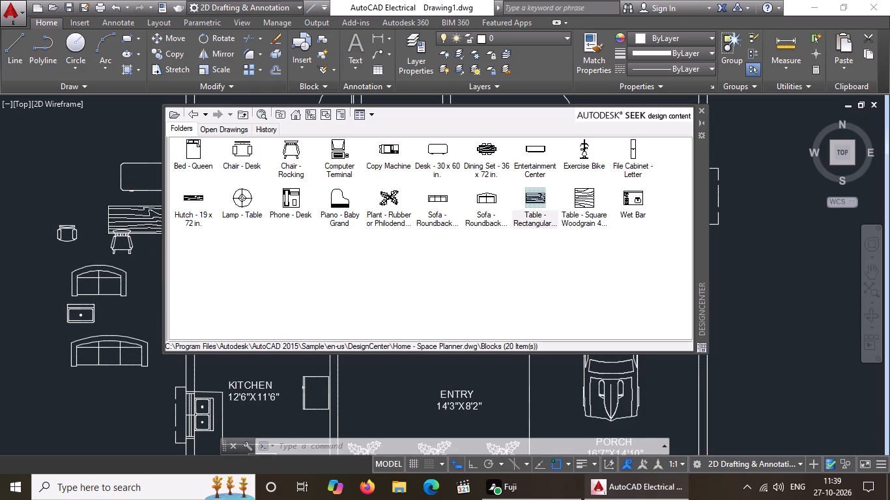
pyautogui.moveTo(108, 206); pyautogui.dragTo(63, 182)
pyautogui.moveTo(584, 193); pyautogui.dragTo(101, 301)
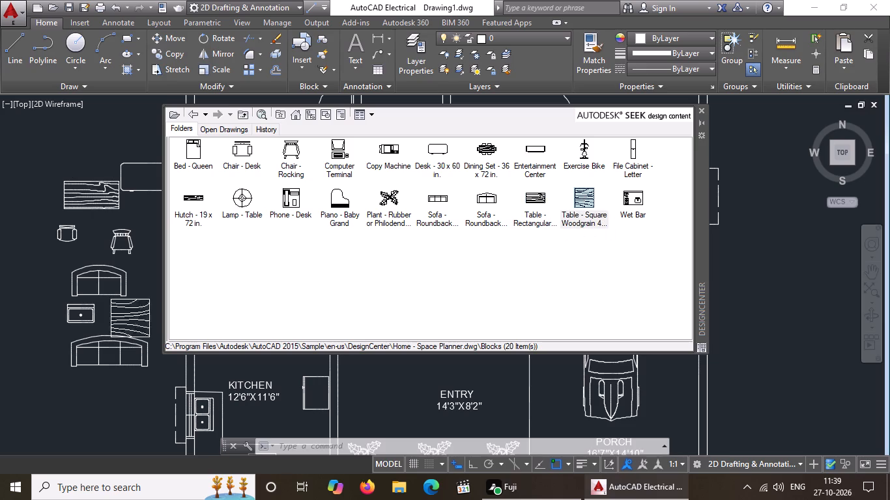
pyautogui.moveTo(101, 301); pyautogui.dragTo(23, 311)
pyautogui.click(700, 109)
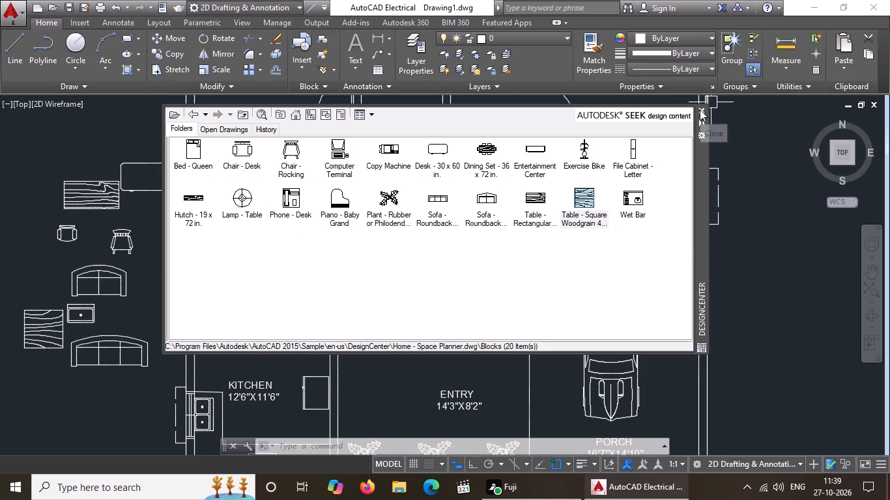
# Rotate the desk outside the staircase wall by 270° with Ortho on, so it stands upright.
pyautogui.scroll(-1, 380, 209)
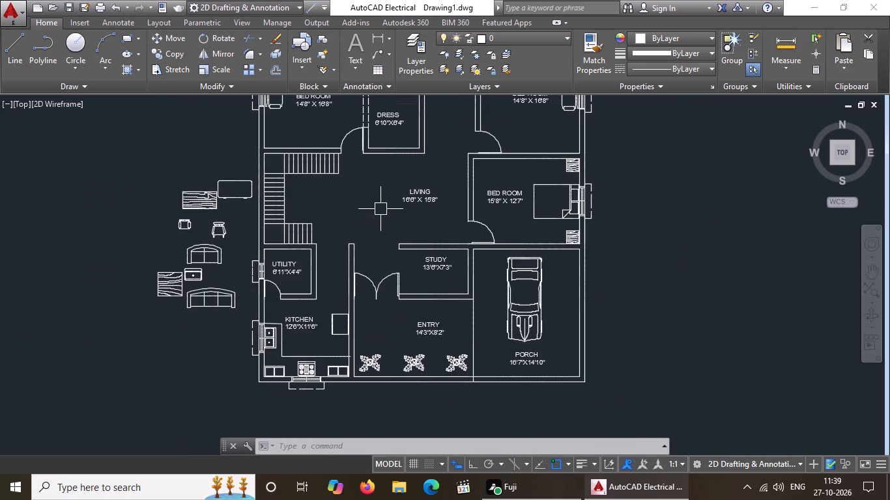
pyautogui.scroll(1, 238, 201)
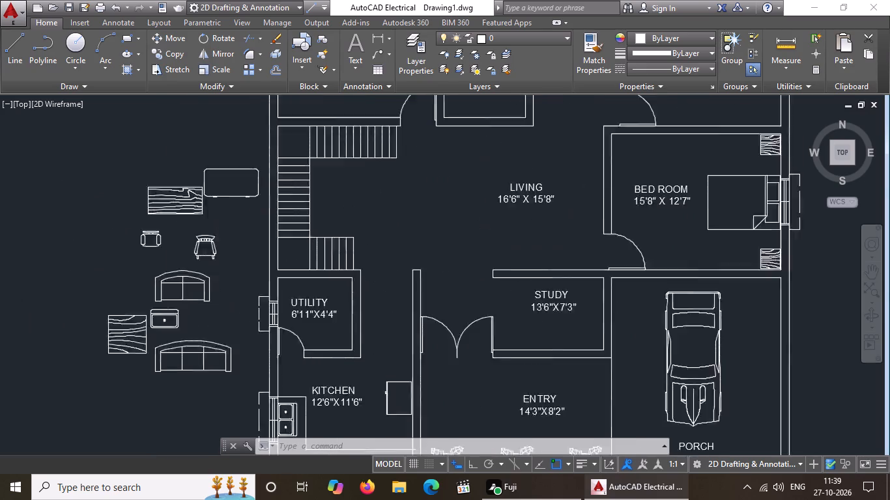
pyautogui.scroll(1, 238, 201)
pyautogui.click(244, 189)
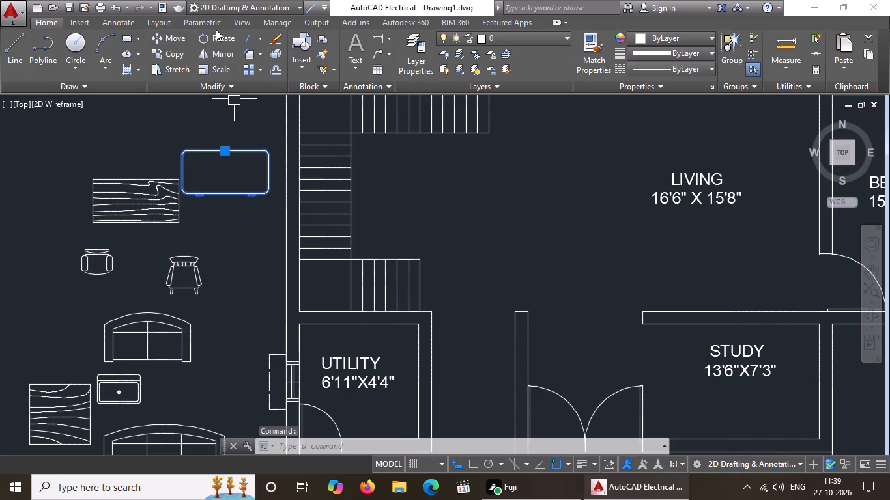
pyautogui.click(216, 29)
pyautogui.click(52, 21)
pyautogui.click(225, 38)
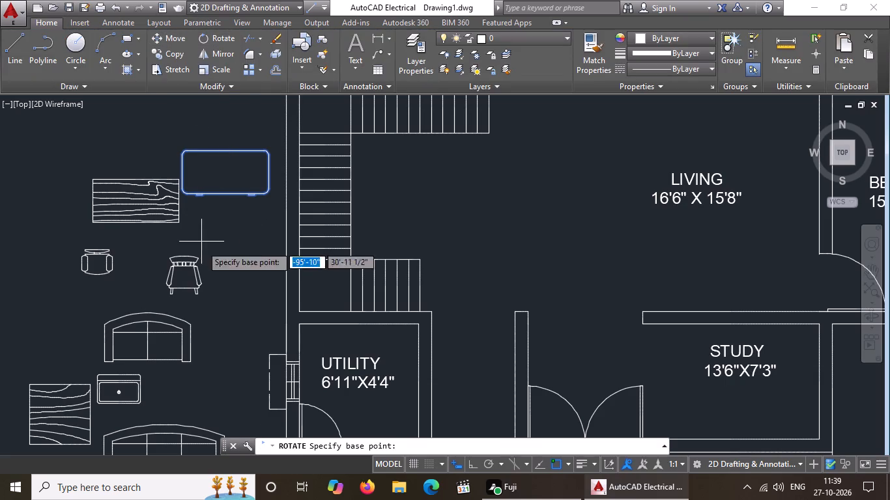
pyautogui.click(253, 173)
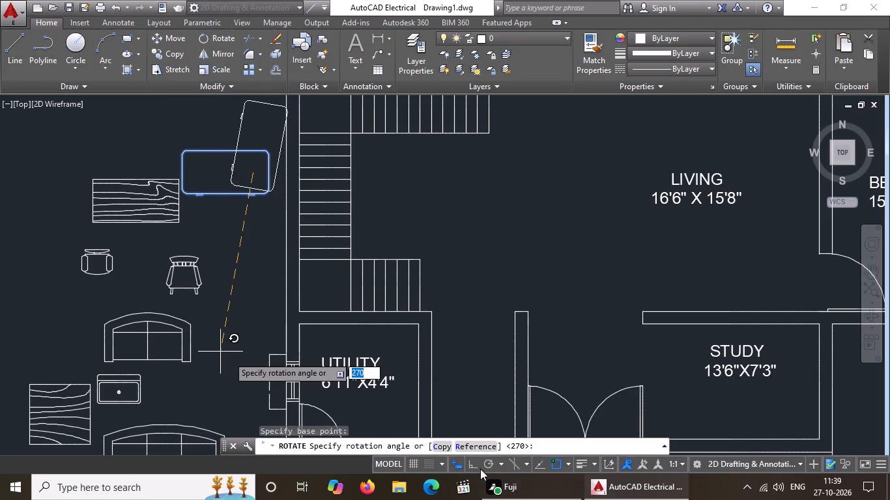
pyautogui.click(470, 460)
pyautogui.click(244, 236)
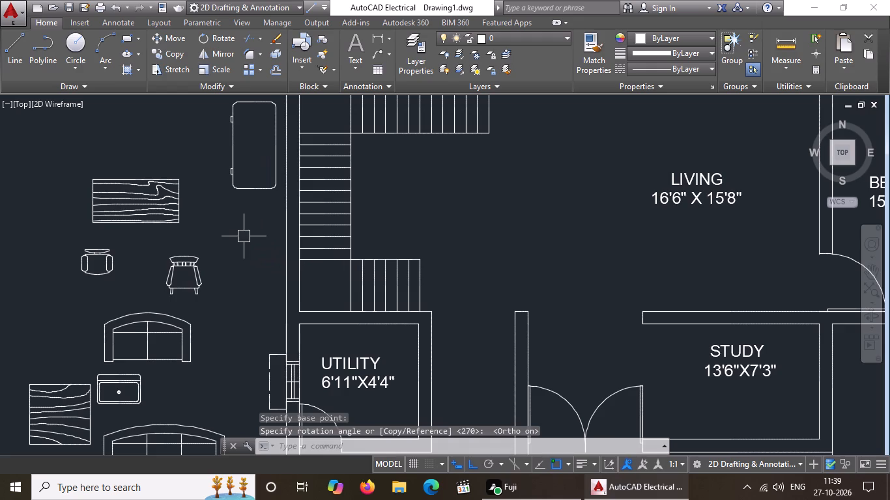
# Scale the upright desk down freehand about its middle to roughly three-quarters of its size.
pyautogui.click(255, 187)
pyautogui.write('SC')
pyautogui.press('space')
pyautogui.click(259, 135)
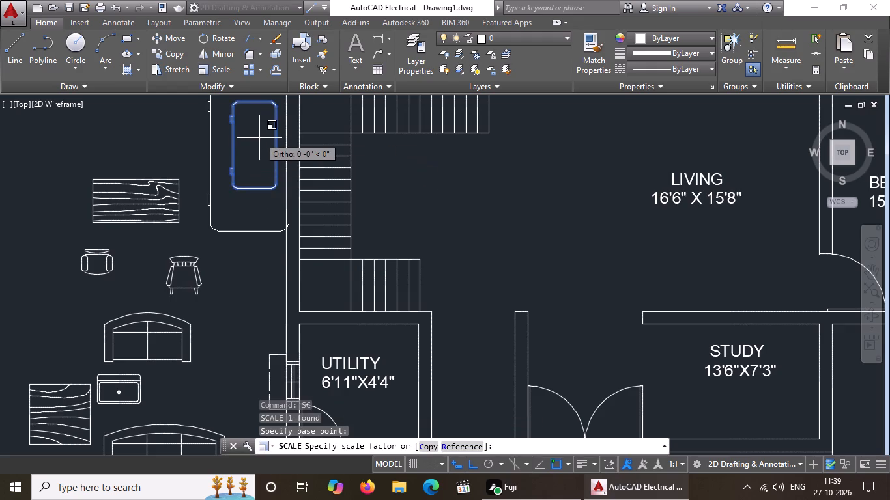
pyautogui.scroll(3, 259, 138)
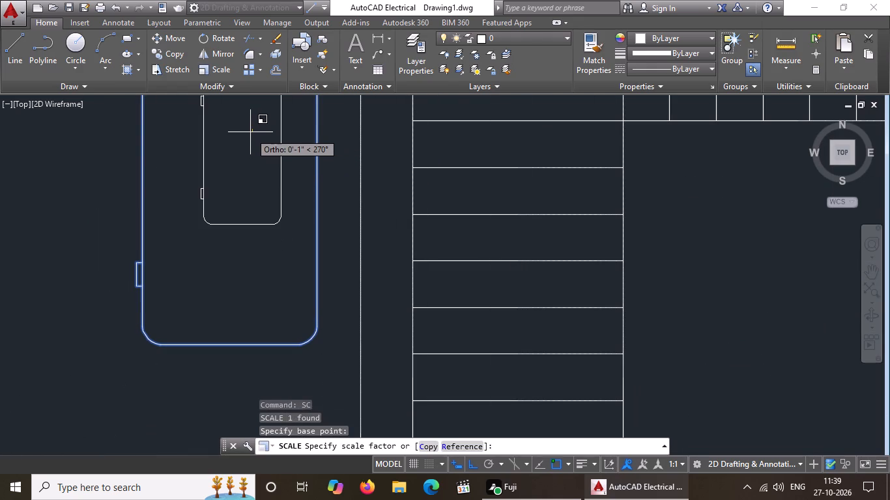
pyautogui.click(250, 134)
# Move the reduced desk into the STUDY with Ortho off, its long side near the wall shared with the porch.
pyautogui.scroll(-2, 256, 142)
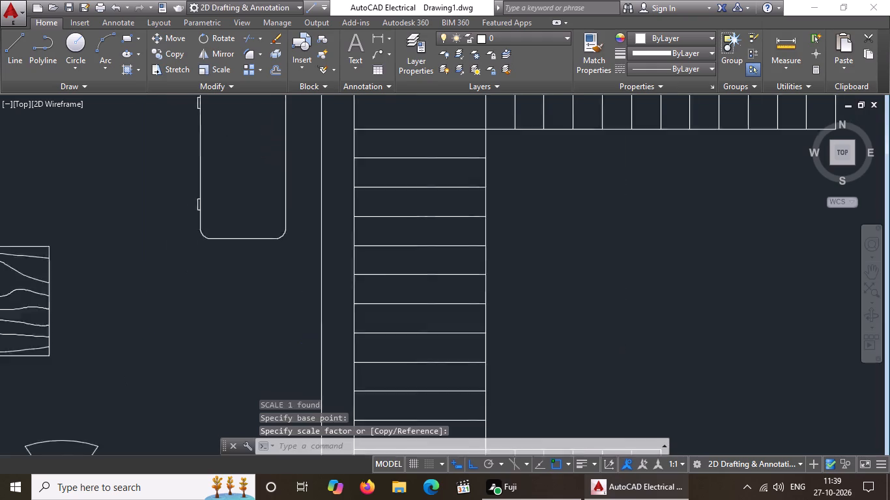
pyautogui.scroll(-2, 266, 161)
pyautogui.click(257, 161)
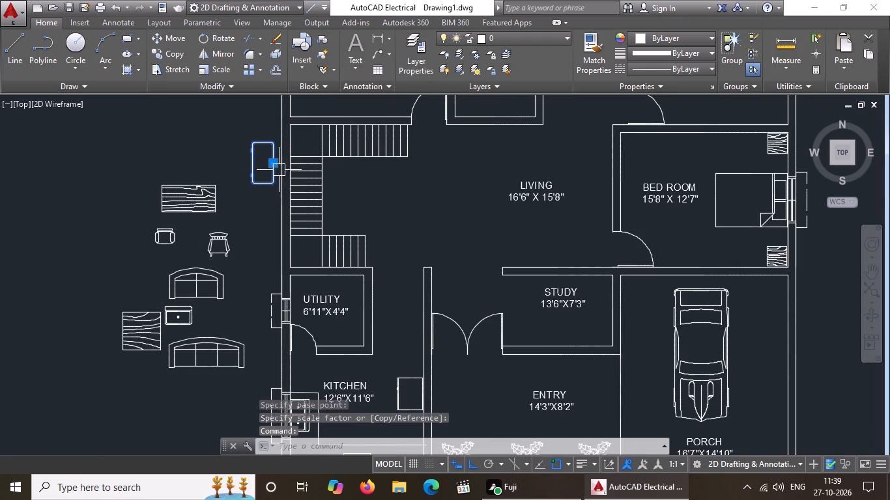
pyautogui.click(274, 161)
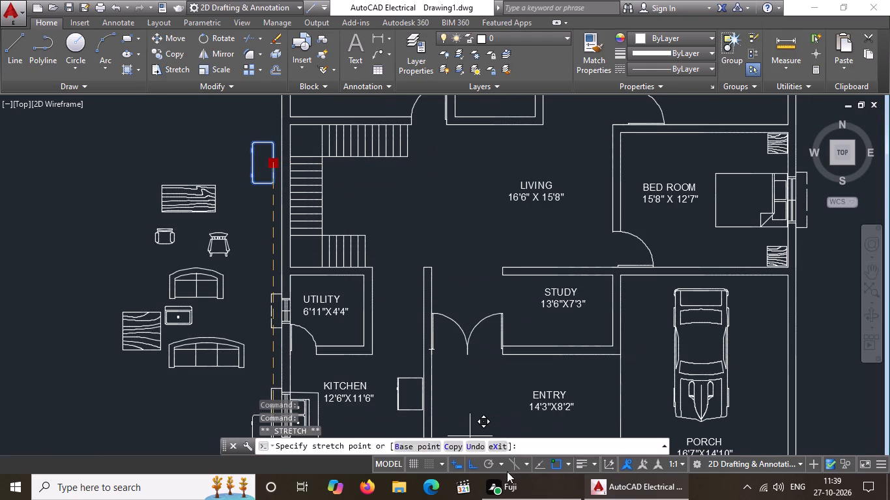
pyautogui.click(476, 465)
pyautogui.scroll(2, 625, 322)
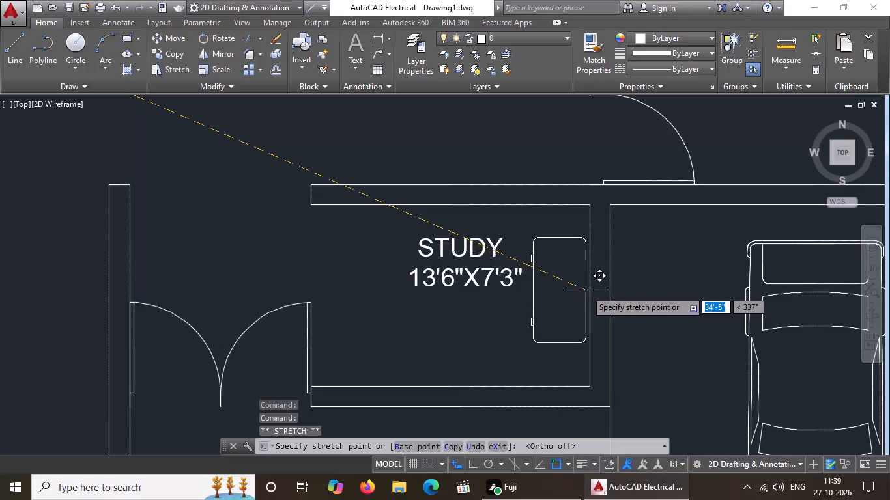
pyautogui.click(586, 290)
pyautogui.press('Escape')
# Scale the study desk up slightly freehand, using a base point near its lower edge.
pyautogui.click(562, 345)
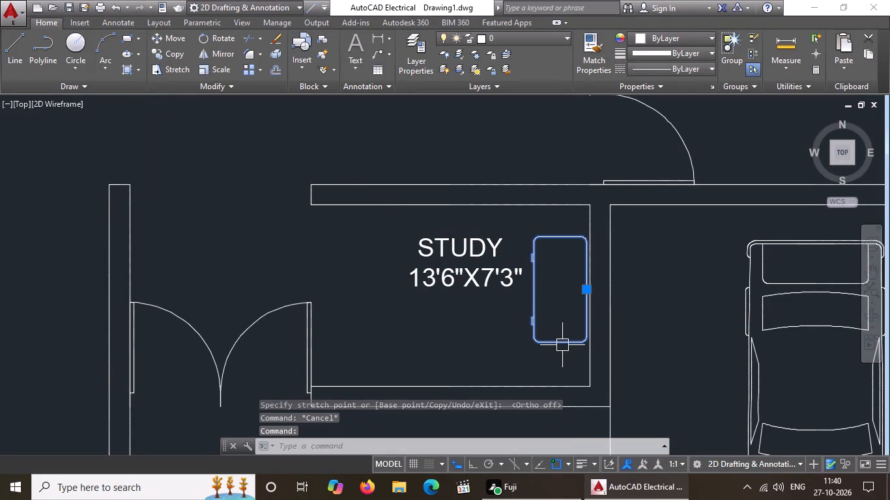
pyautogui.write('SC')
pyautogui.press('space')
pyautogui.click(562, 333)
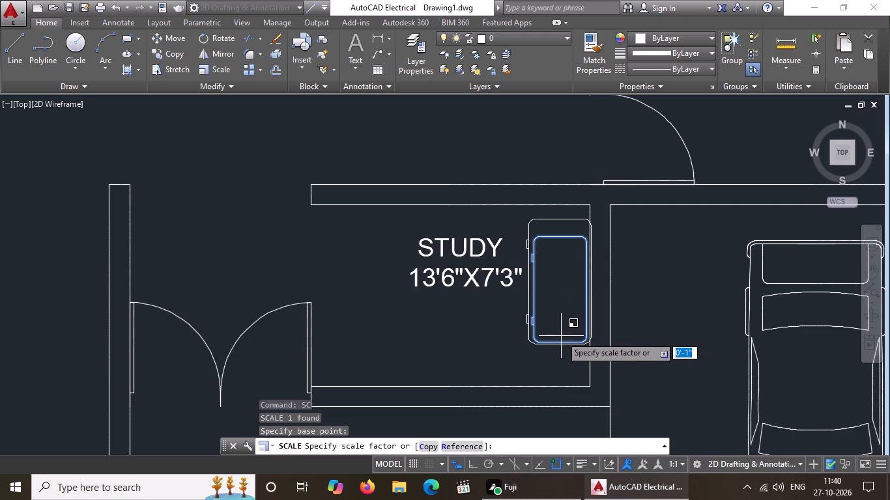
pyautogui.click(561, 336)
# Shift the study desk about 5" down so it sits centred against the porch-side wall.
pyautogui.click(543, 342)
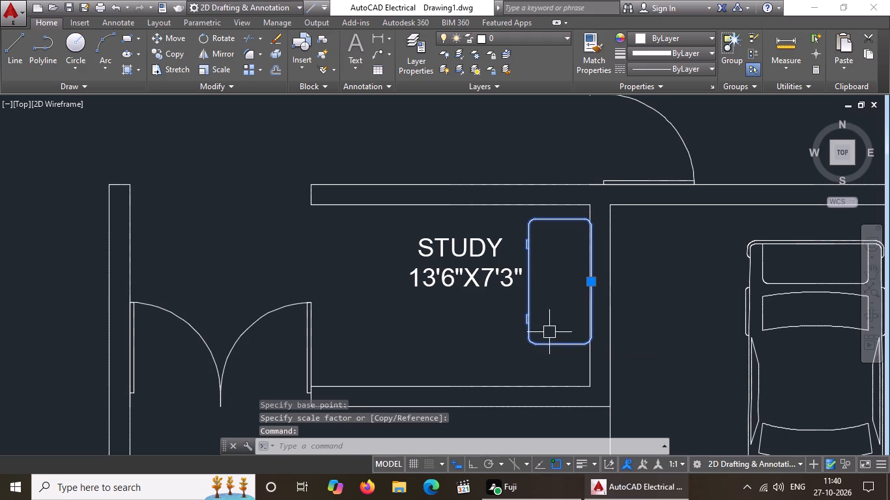
pyautogui.click(593, 281)
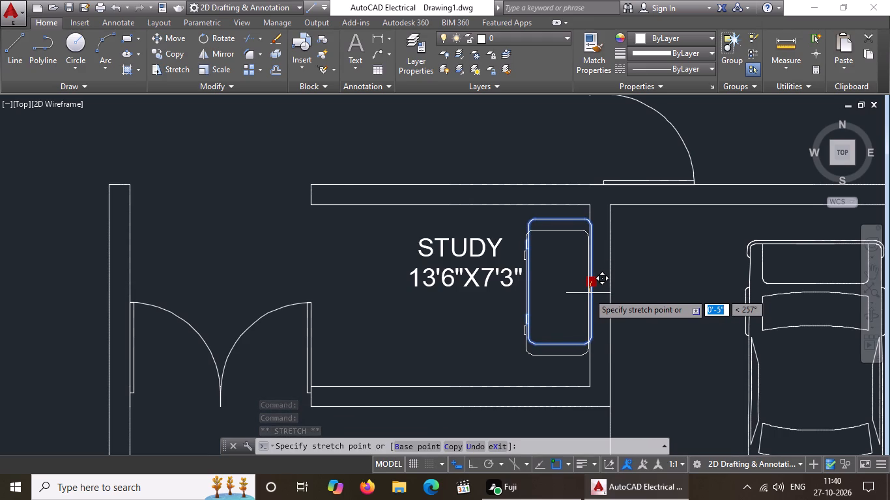
pyautogui.click(588, 293)
# Move the STUDY 13'6"X7'3" label away from the desk toward the entry-door side of the room.
pyautogui.scroll(-2, 589, 293)
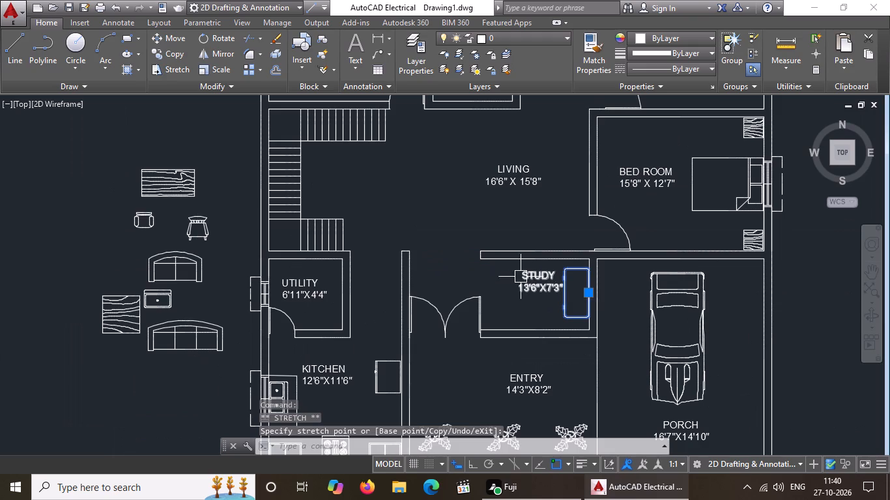
pyautogui.click(538, 283)
pyautogui.click(519, 270)
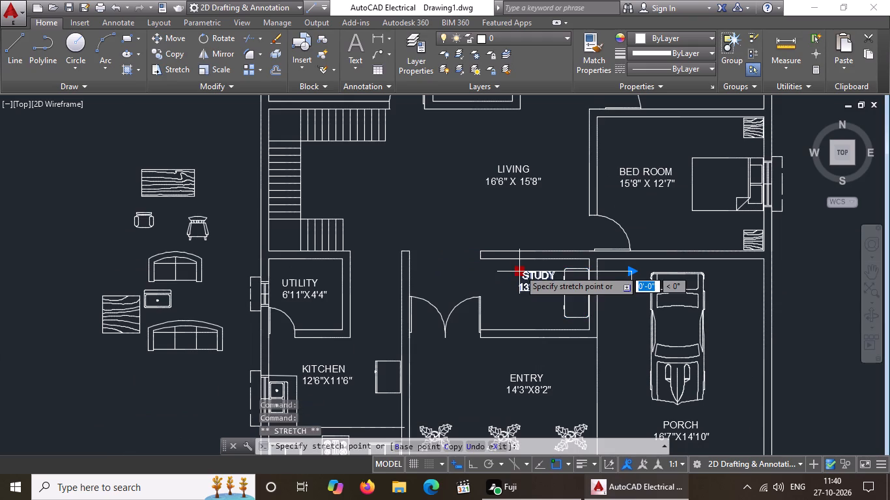
pyautogui.click(483, 273)
pyautogui.press('Escape')
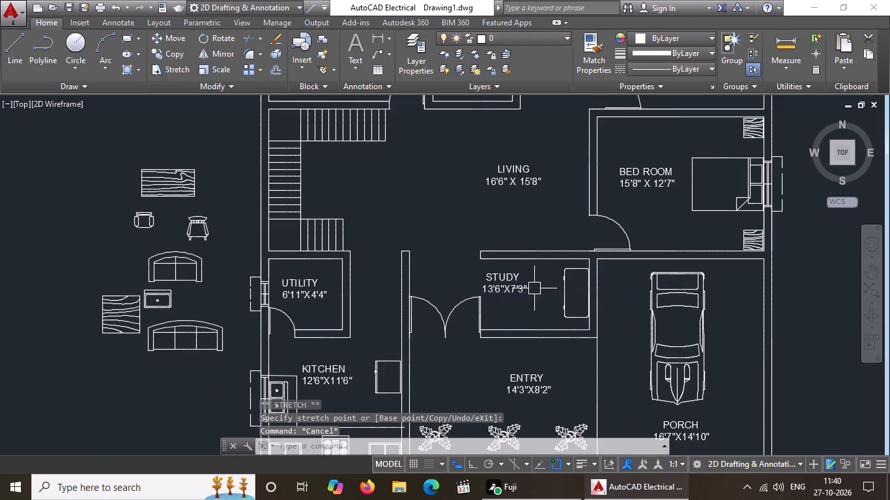
# Rotate the rocking chair outside the plan by 90° with Ortho on, so its back faces away from the house.
pyautogui.click(196, 231)
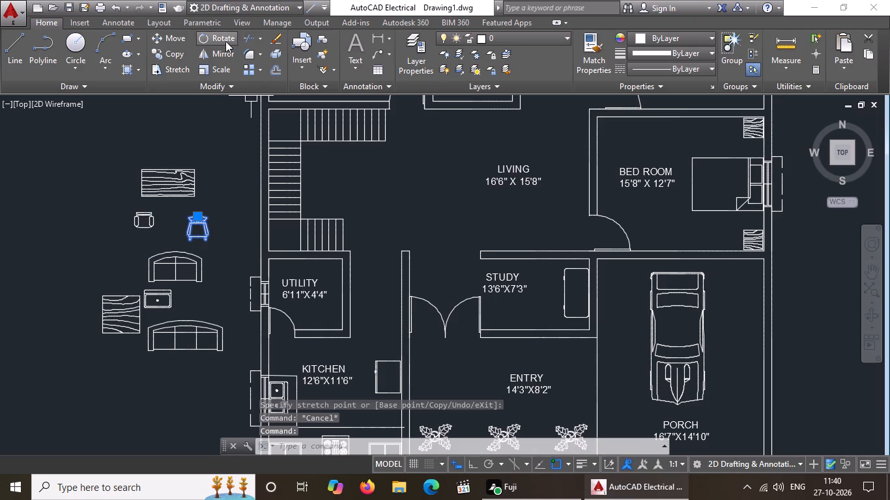
pyautogui.click(224, 38)
pyautogui.click(204, 238)
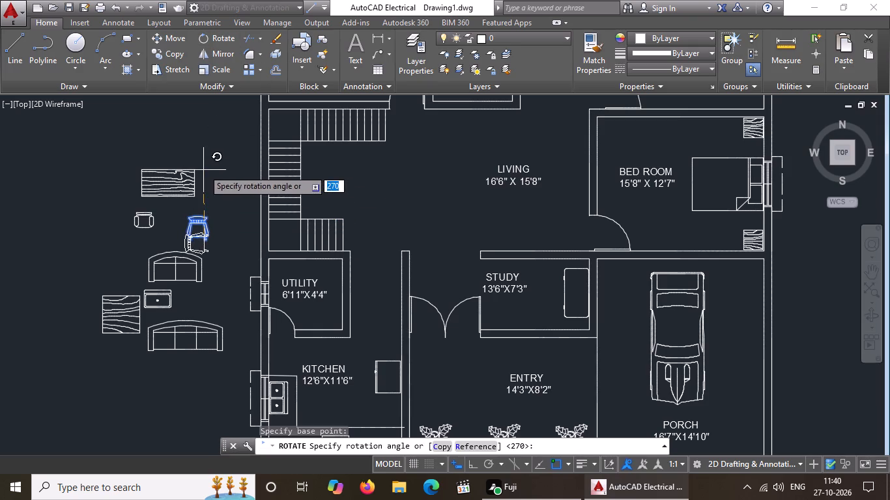
pyautogui.click(474, 467)
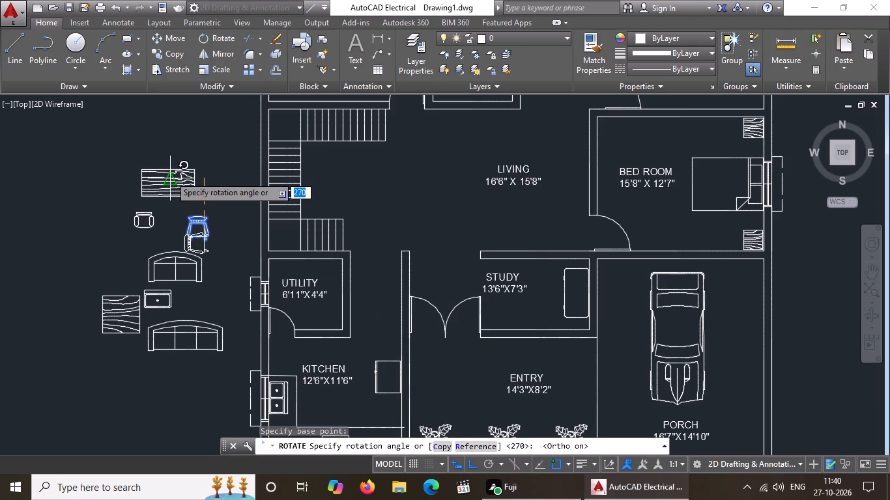
pyautogui.click(171, 172)
# Move the rotated rocking chair from the loose furniture toward the house plan.
pyautogui.click(205, 240)
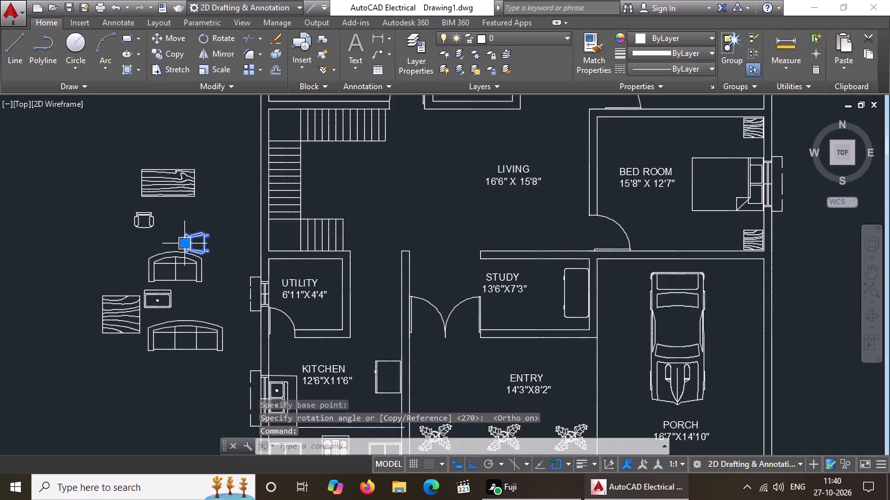
pyautogui.moveTo(181, 237); pyautogui.dragTo(187, 239)
pyautogui.click(186, 241)
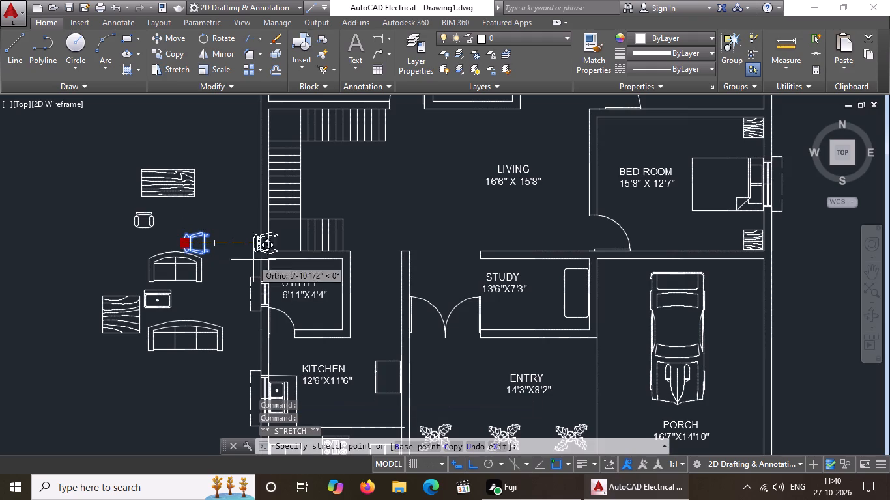
# Place the rocking chair in the study with Ortho off, in front of the desk and facing it.
pyautogui.click(472, 466)
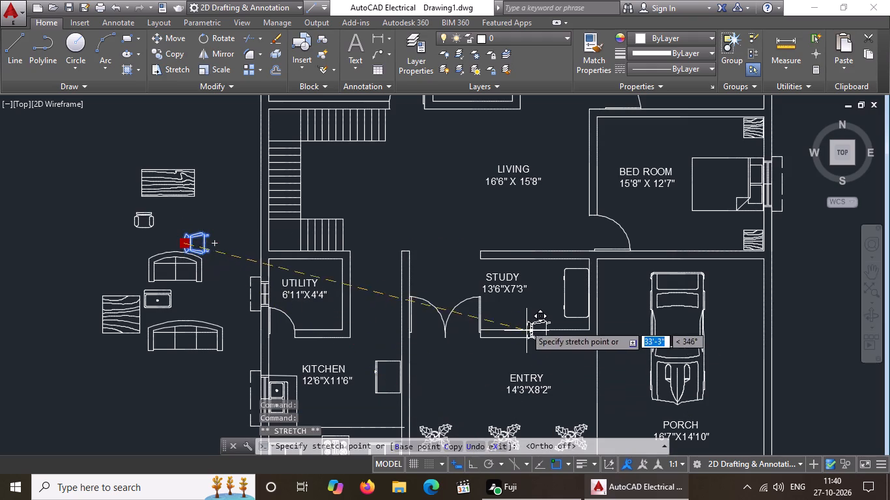
pyautogui.scroll(1, 526, 297)
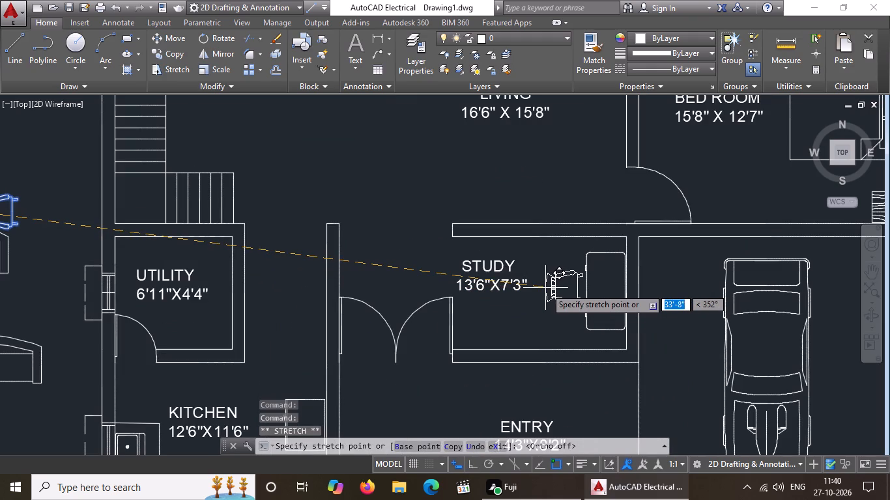
pyautogui.click(545, 288)
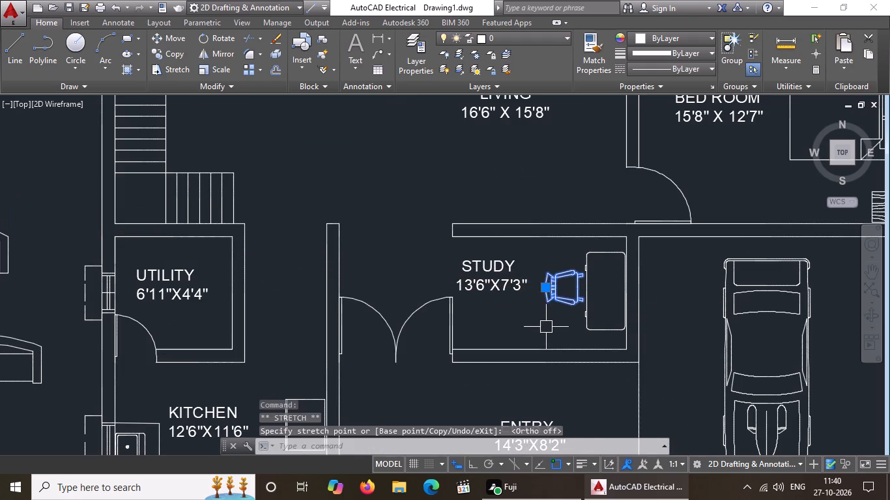
pyautogui.scroll(-2, 549, 327)
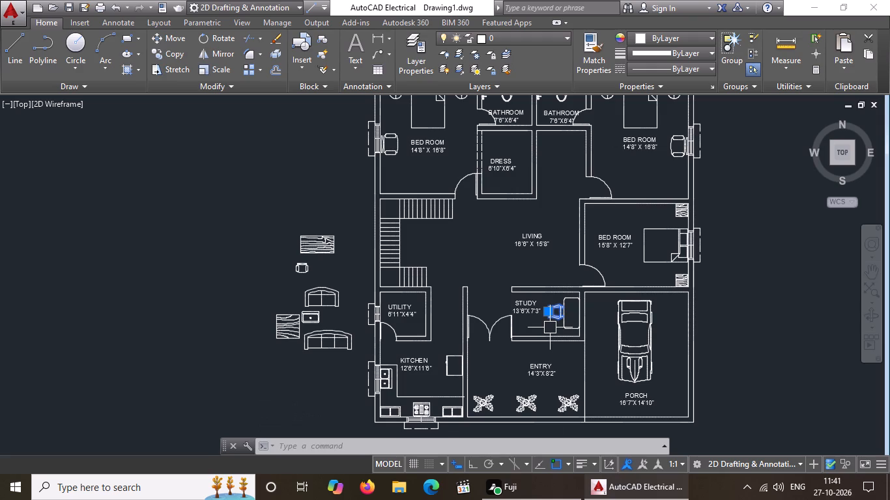
pyautogui.press('Escape')
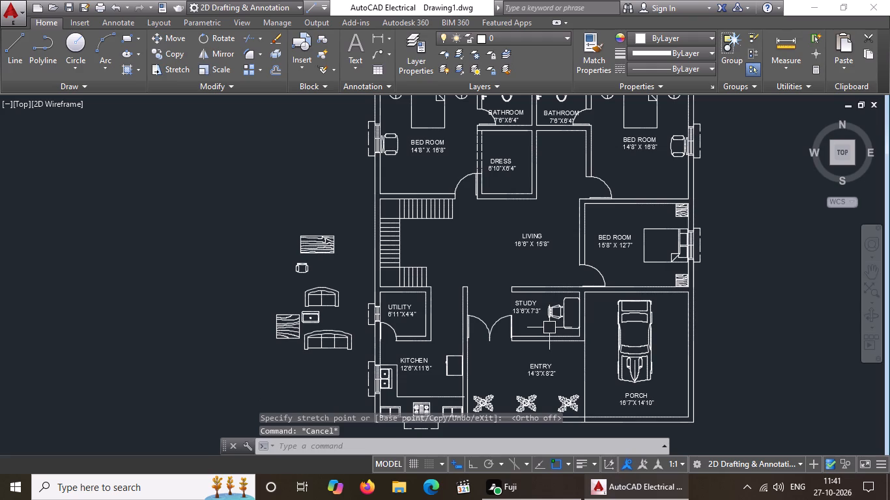
# Move the LIVING 16'6" X 15'8" label toward the staircase to free space beside the bedroom wall.
pyautogui.scroll(2, 553, 239)
pyautogui.click(512, 240)
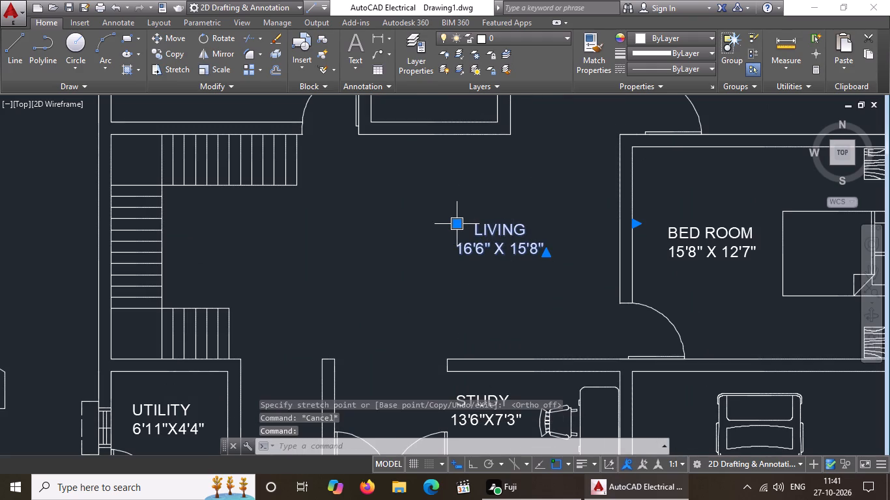
pyautogui.click(457, 226)
pyautogui.click(317, 231)
# Rotate the loose two-seat sofa outside the plan by 270° with Ortho on, so its back faces the house.
pyautogui.scroll(-2, 505, 277)
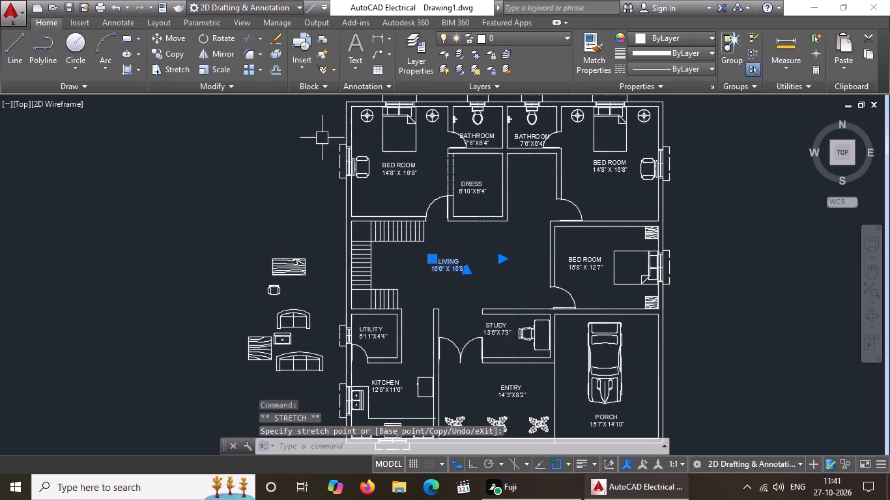
pyautogui.click(302, 316)
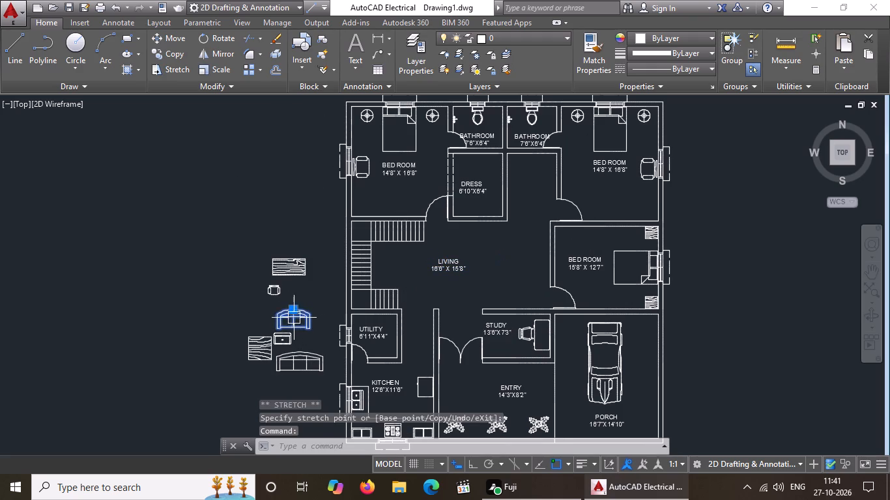
pyautogui.click(216, 35)
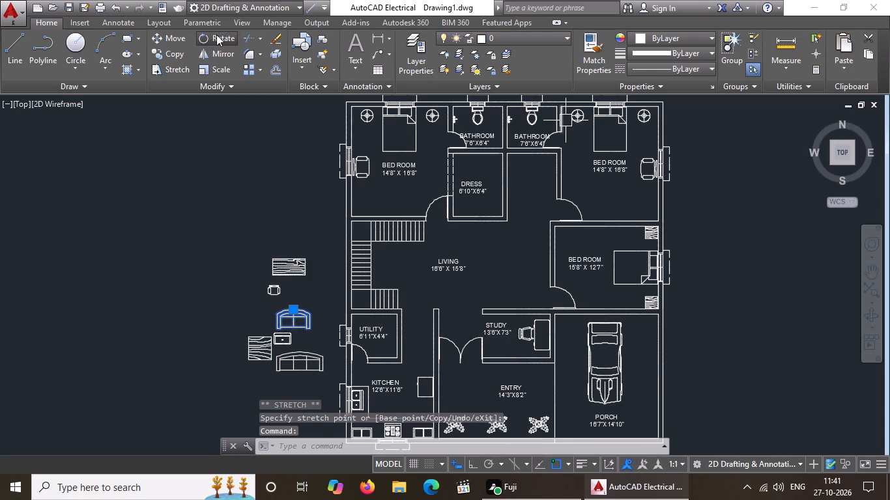
pyautogui.click(296, 325)
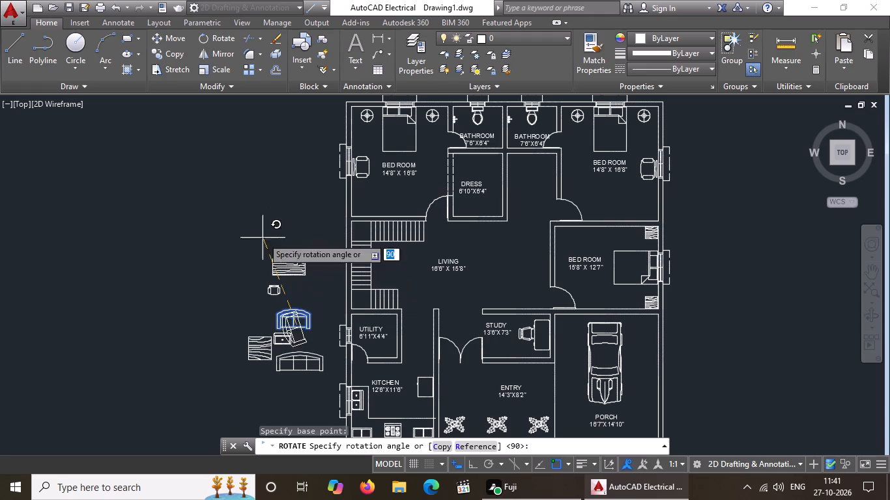
pyautogui.click(478, 467)
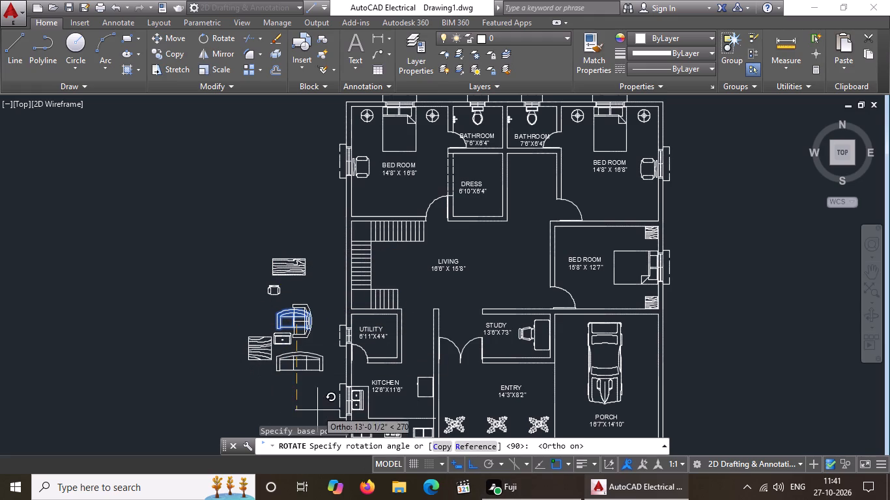
pyautogui.click(309, 394)
# Move the rotated two-seat sofa into the living room with Ortho off, its back against the 15'8" X 12'7" bedroom's wall.
pyautogui.click(299, 320)
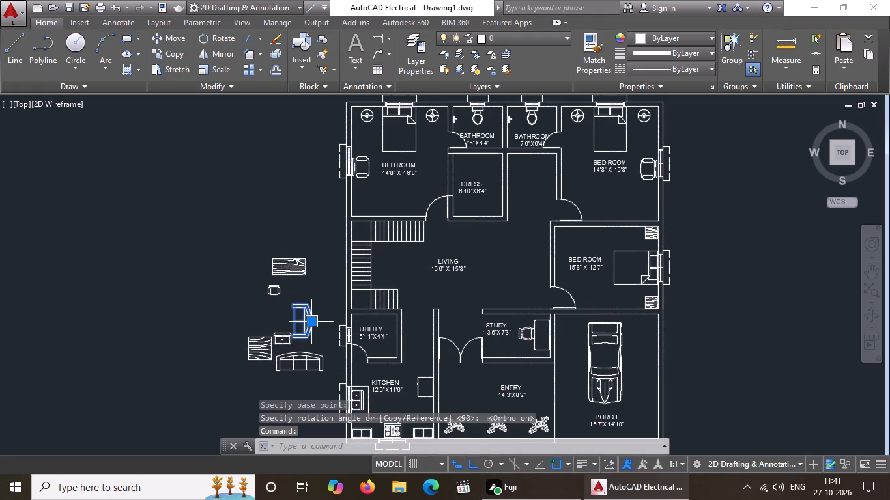
pyautogui.moveTo(310, 322); pyautogui.dragTo(317, 321)
pyautogui.moveTo(473, 461); pyautogui.dragTo(473, 455)
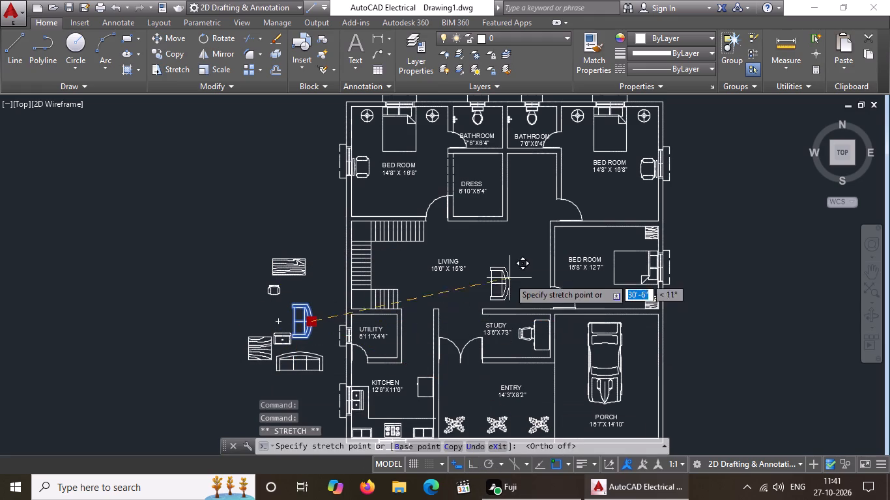
pyautogui.scroll(2, 542, 256)
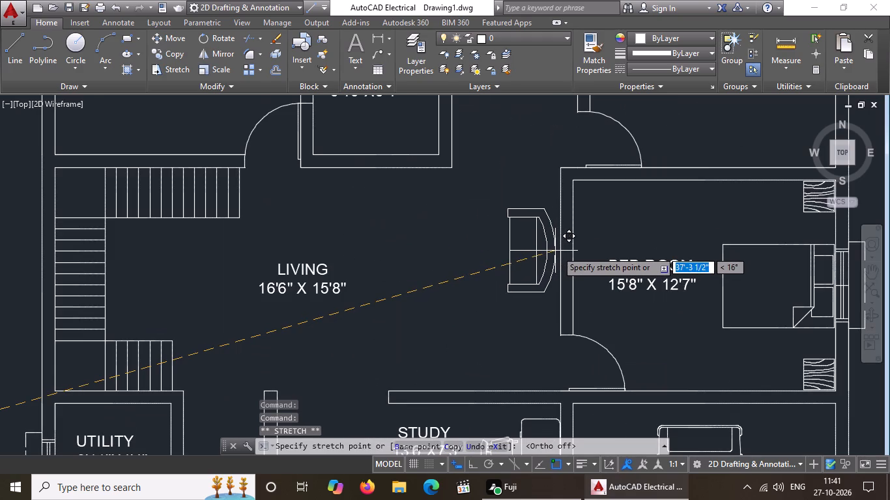
pyautogui.click(556, 251)
# Copy the armchair from the bedroom above the stairs into the living room, placing it opposite the two-seat sofa.
pyautogui.scroll(-2, 556, 250)
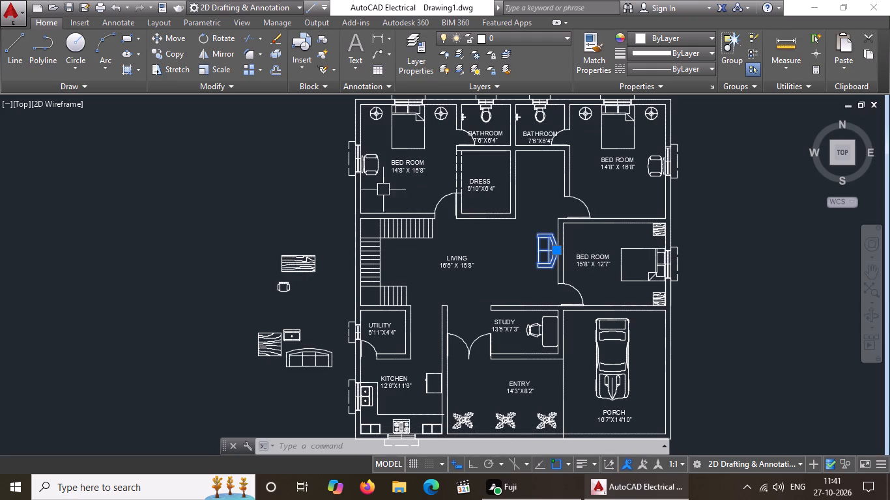
pyautogui.click(369, 167)
pyautogui.click(164, 52)
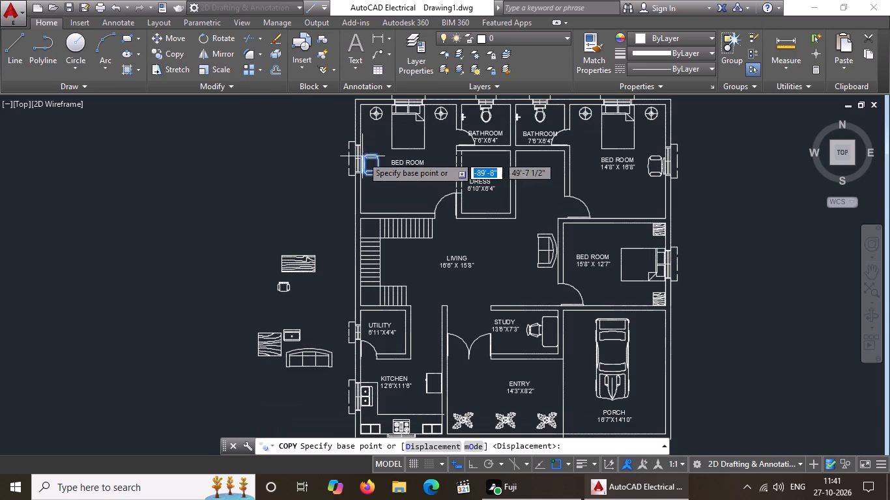
pyautogui.click(373, 161)
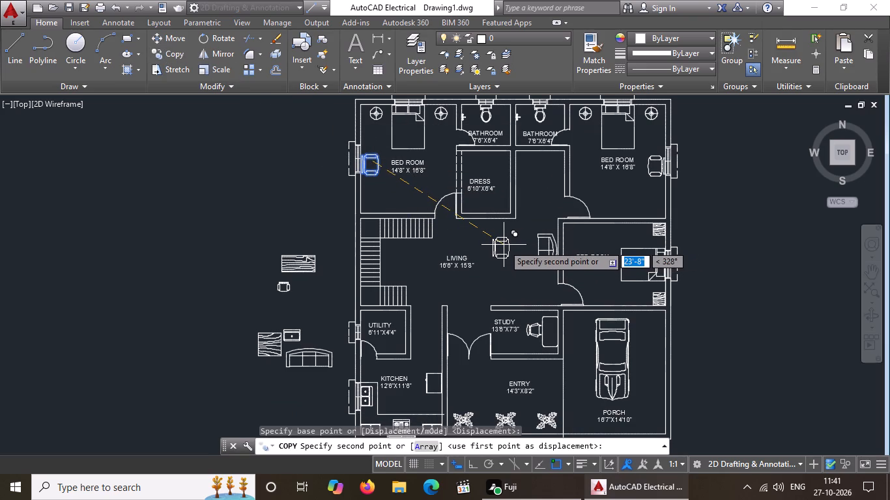
pyautogui.click(504, 245)
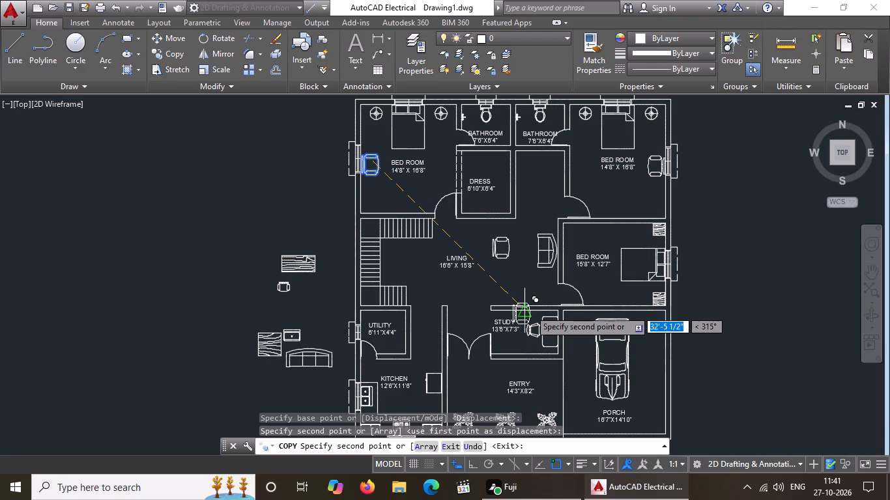
pyautogui.press('Escape')
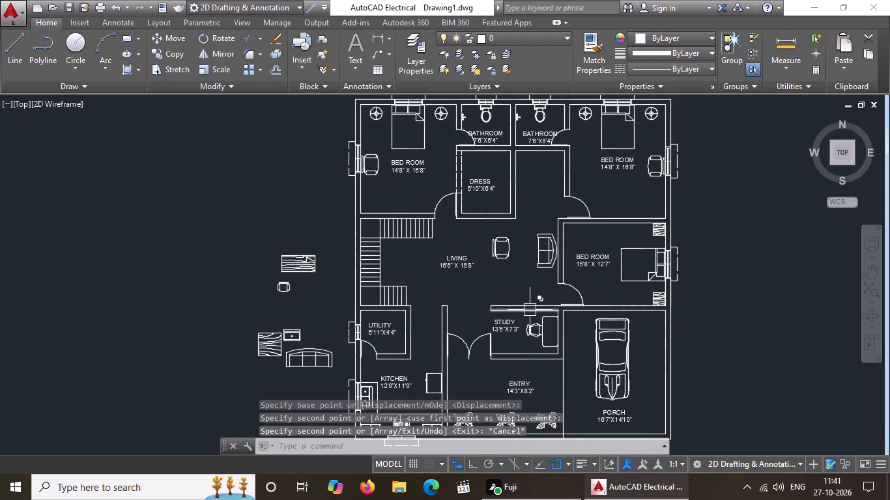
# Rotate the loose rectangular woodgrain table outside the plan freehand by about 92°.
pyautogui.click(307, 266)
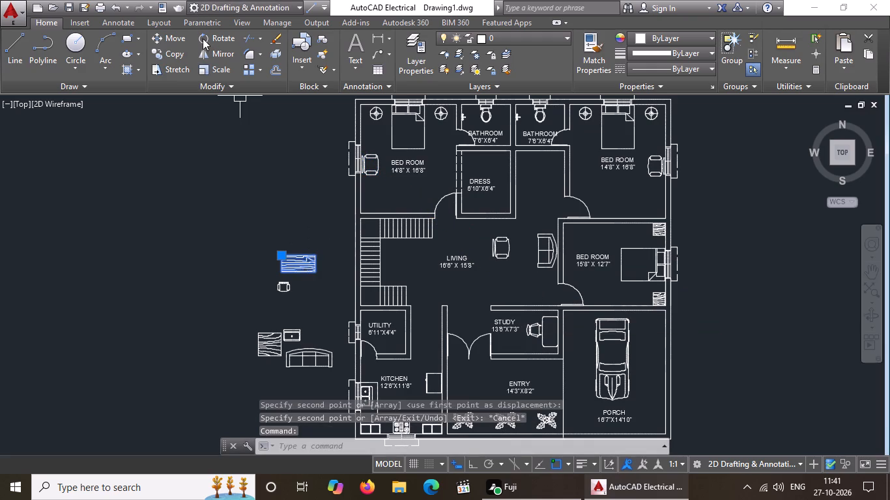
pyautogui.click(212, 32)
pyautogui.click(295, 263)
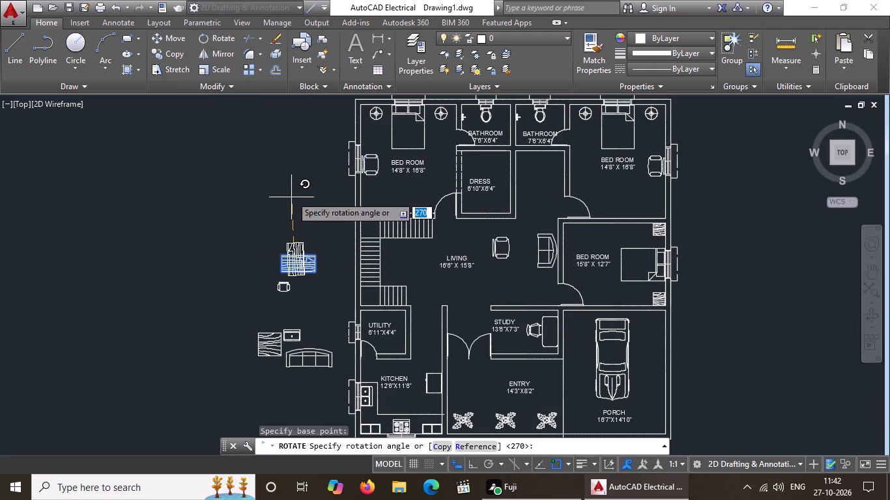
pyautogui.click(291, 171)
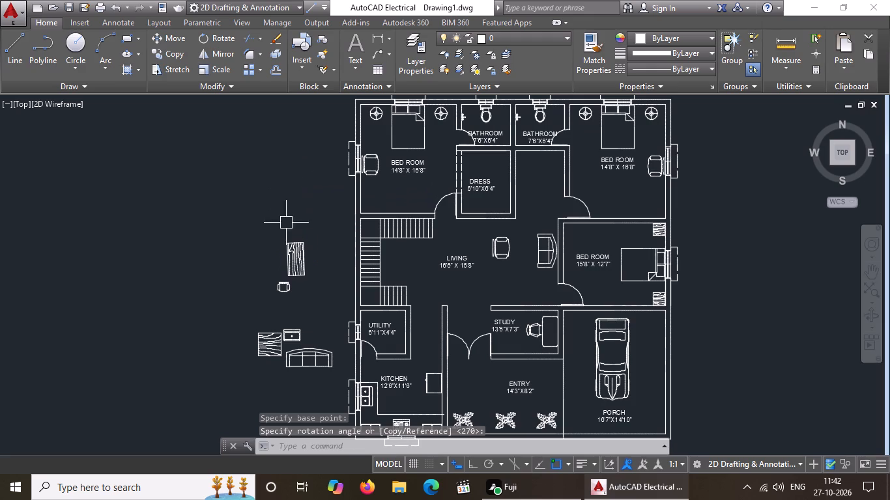
# Replace the tilted table with a fresh Table - Rectangular Woodgrain 60 x 30 in. block from DesignCenter, placed outside the plan.
pyautogui.click(294, 262)
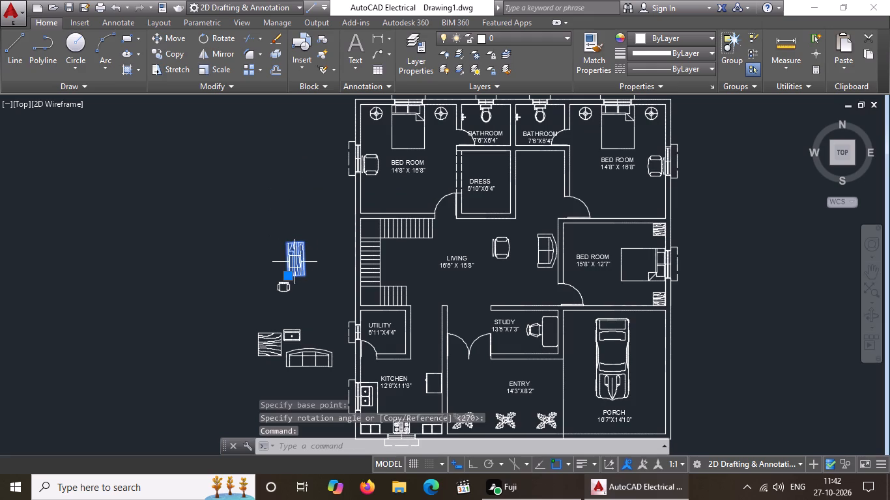
pyautogui.press('Delete')
pyautogui.write('DC')
pyautogui.press('space')
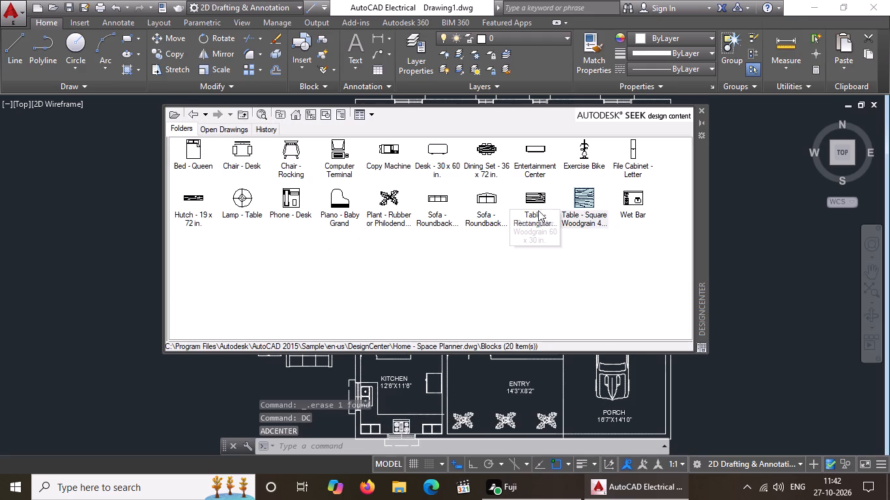
pyautogui.moveTo(539, 200); pyautogui.dragTo(144, 337)
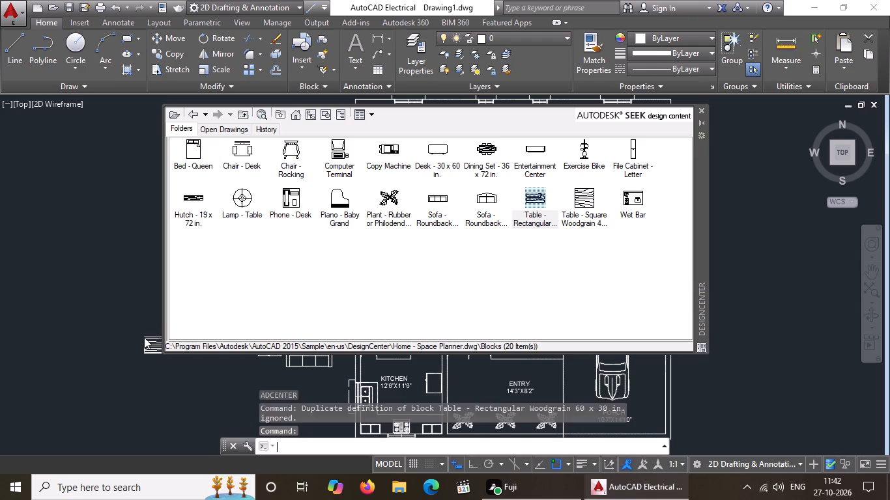
pyautogui.click(702, 110)
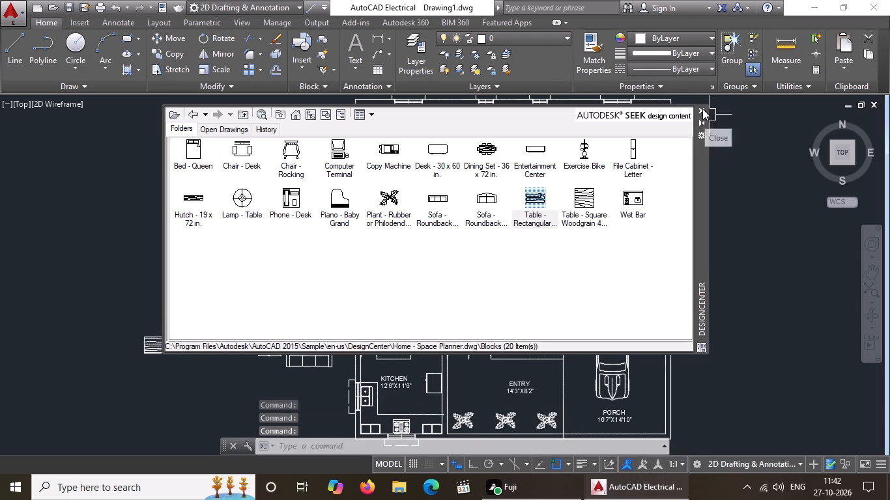
# Rotate the new rectangular woodgrain table by 90° with Ortho on, so its long side runs vertically.
pyautogui.click(158, 344)
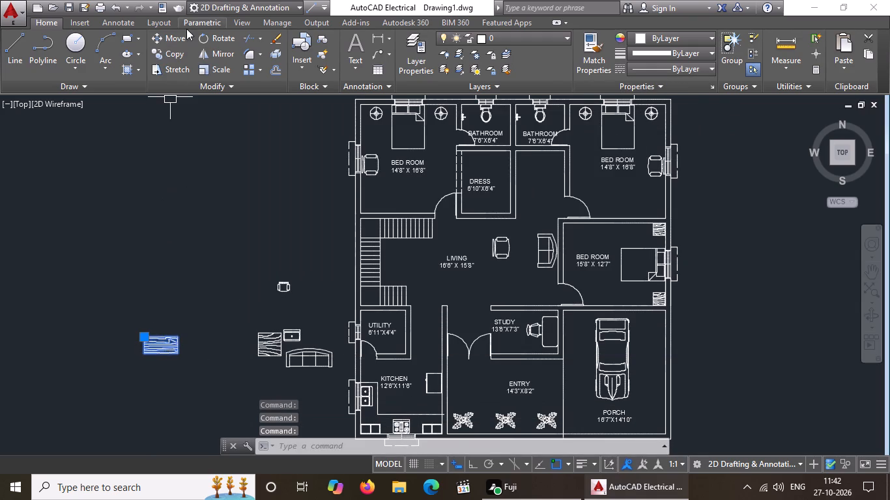
pyautogui.click(207, 36)
pyautogui.click(159, 349)
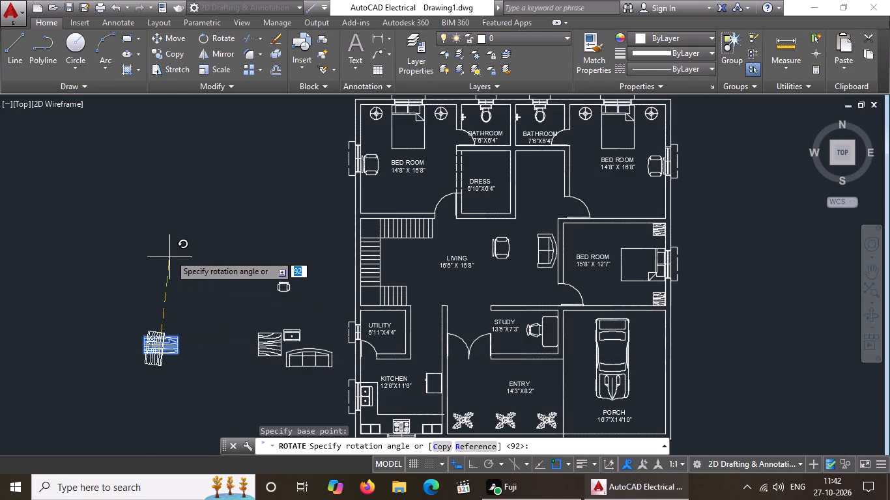
pyautogui.click(471, 463)
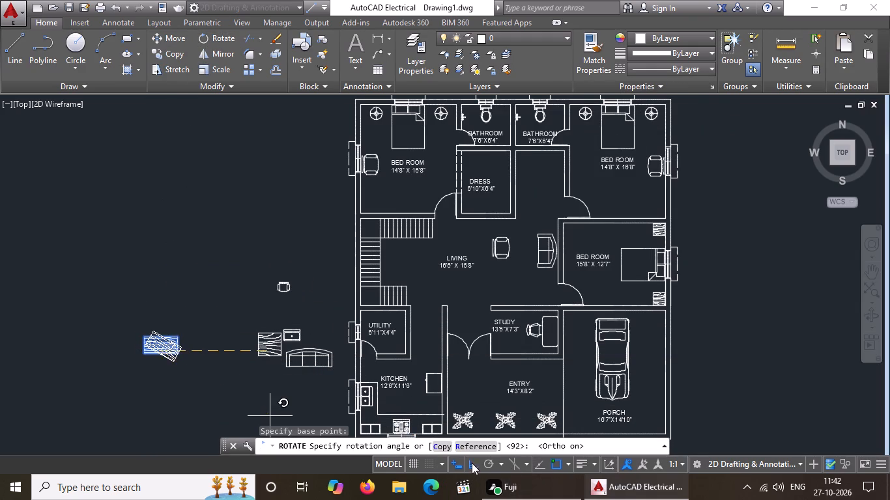
pyautogui.click(179, 201)
# Move the rotated woodgrain table into the living room with Ortho off, between the armchair and the two-seat sofa.
pyautogui.click(158, 342)
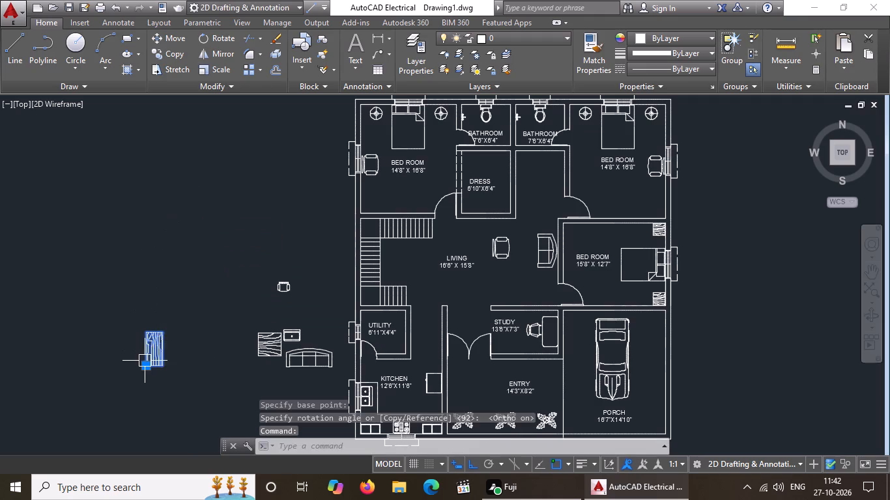
pyautogui.click(145, 362)
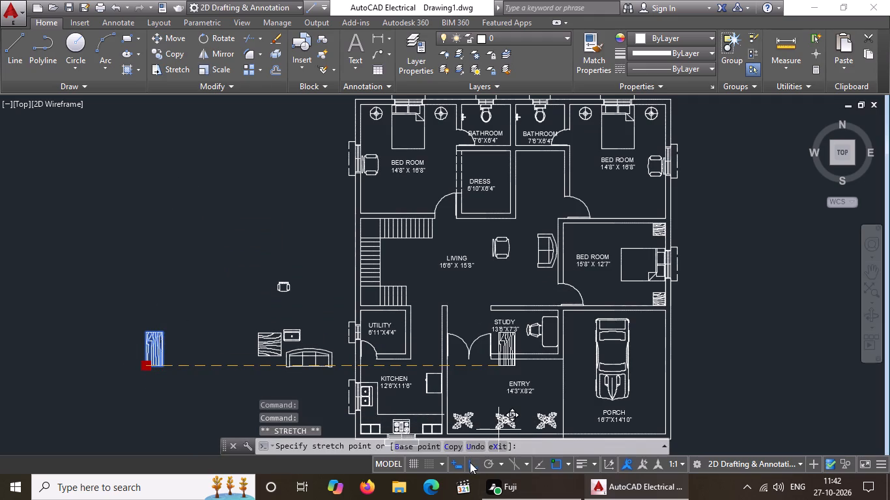
pyautogui.click(470, 462)
pyautogui.scroll(1, 511, 262)
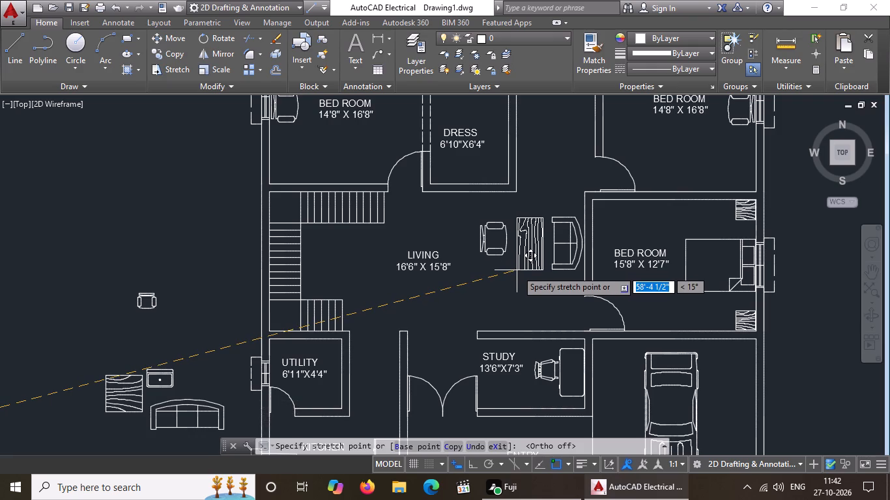
pyautogui.click(517, 270)
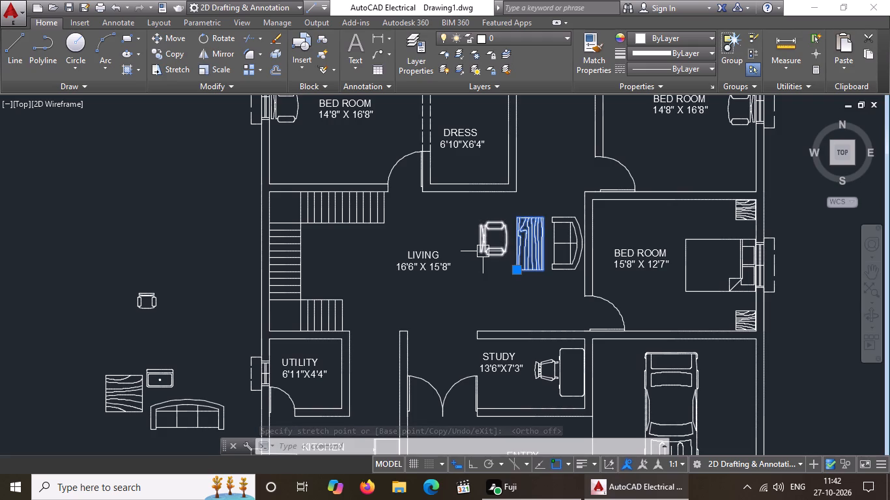
# Move the living room armchair about 6'-1 1/2" from beside the woodgrain table to just below it.
pyautogui.click(489, 240)
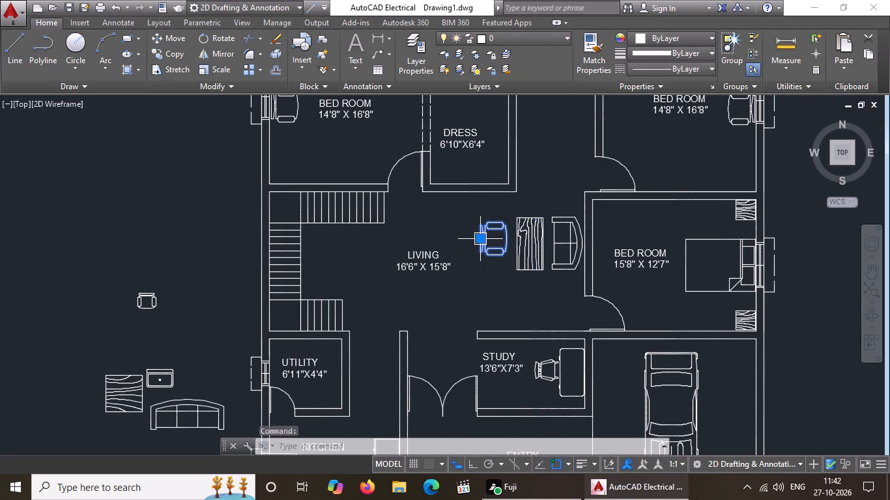
pyautogui.click(478, 240)
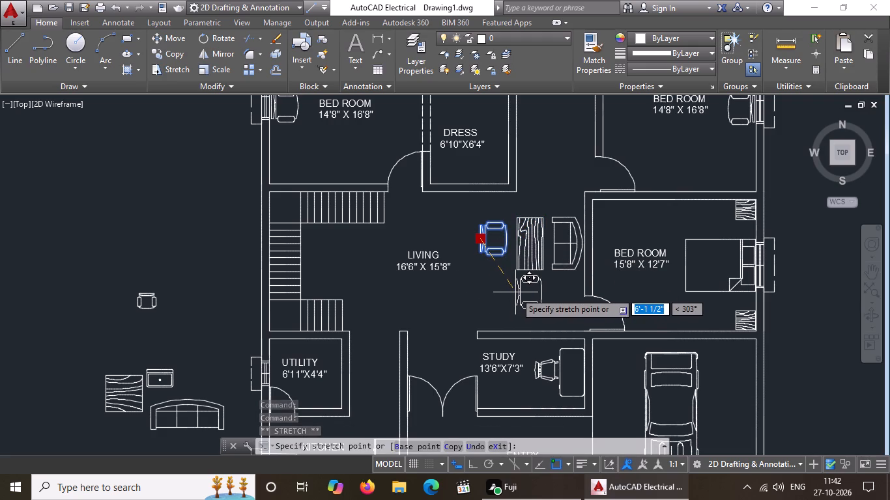
pyautogui.click(515, 292)
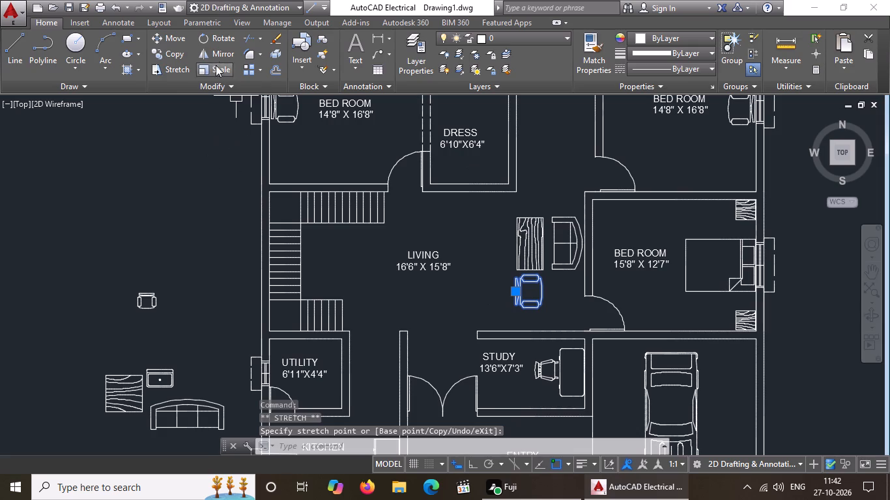
# Rotate the armchair 90° counterclockwise with Ortho on, so that it faces up towards the woodgrain table.
pyautogui.click(220, 36)
pyautogui.moveTo(541, 294); pyautogui.dragTo(543, 288)
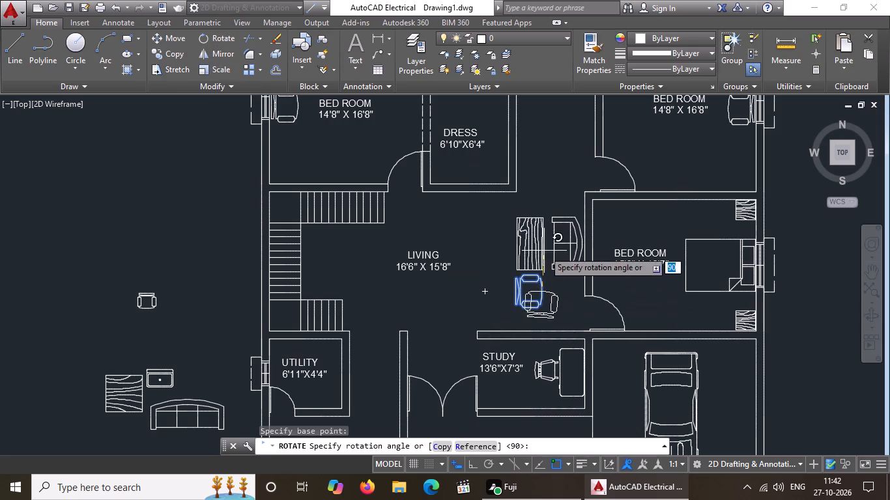
pyautogui.click(476, 462)
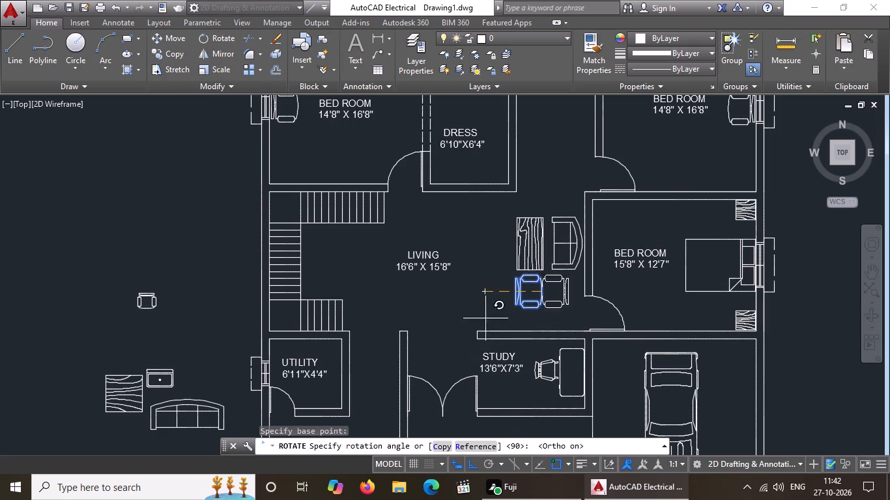
pyautogui.click(505, 226)
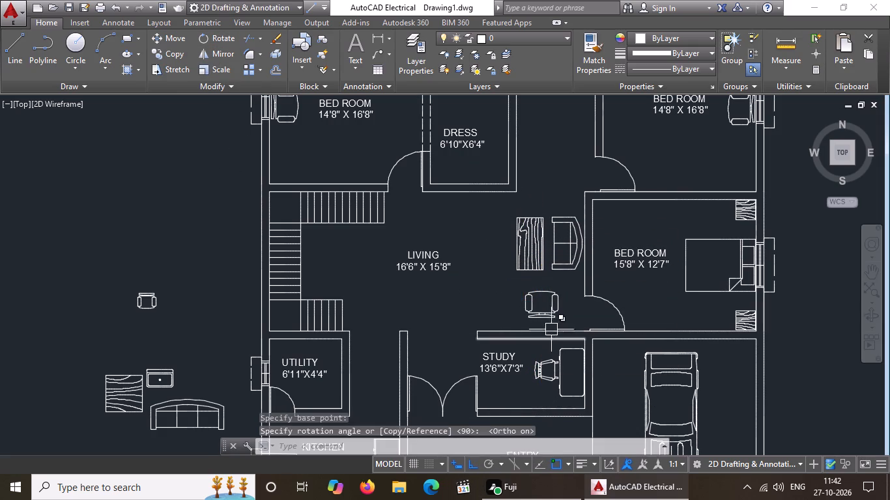
# Move the rotated armchair with Ortho off so that it sits centred just below the woodgrain table's short end.
pyautogui.click(543, 312)
pyautogui.click(547, 318)
pyautogui.click(542, 314)
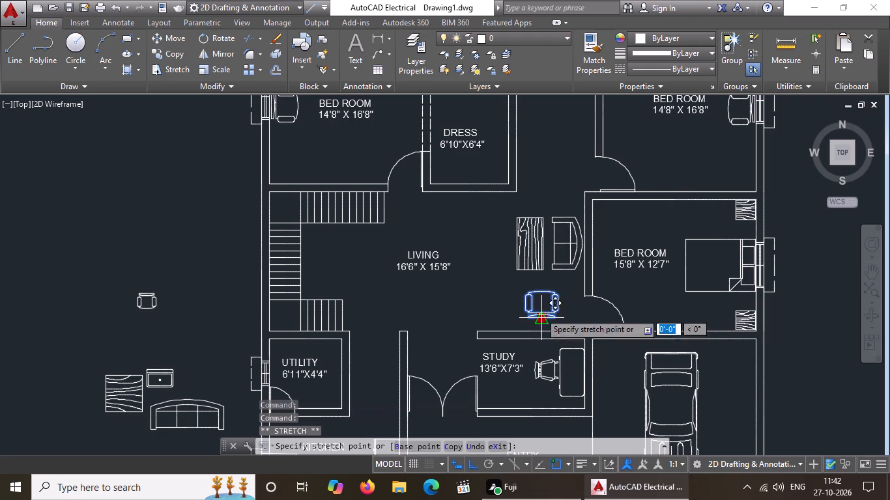
pyautogui.click(475, 467)
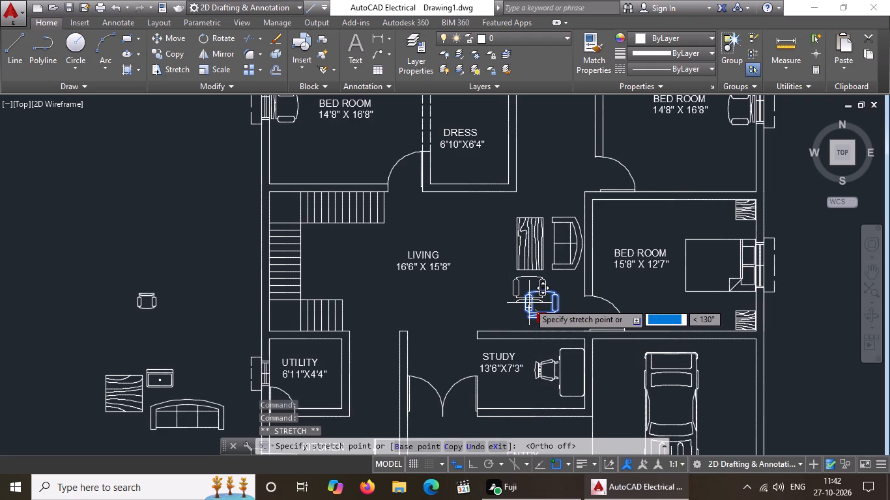
pyautogui.click(529, 303)
pyautogui.scroll(-1, 551, 311)
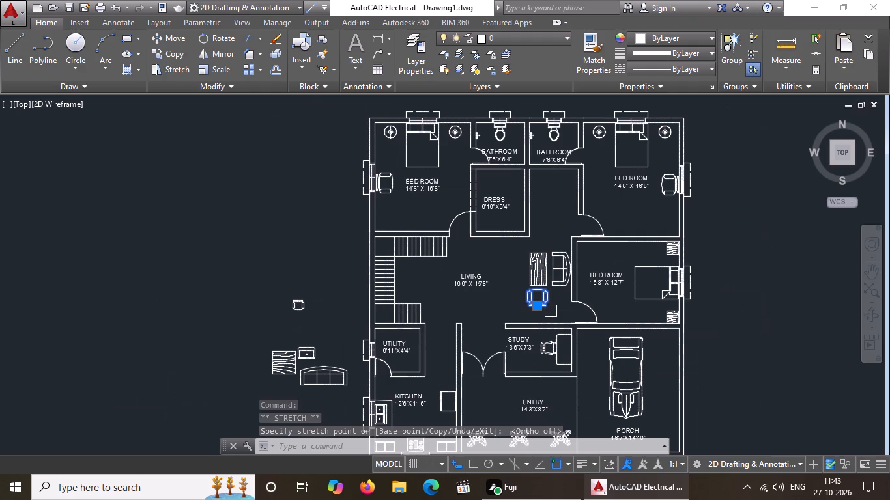
pyautogui.press('Escape')
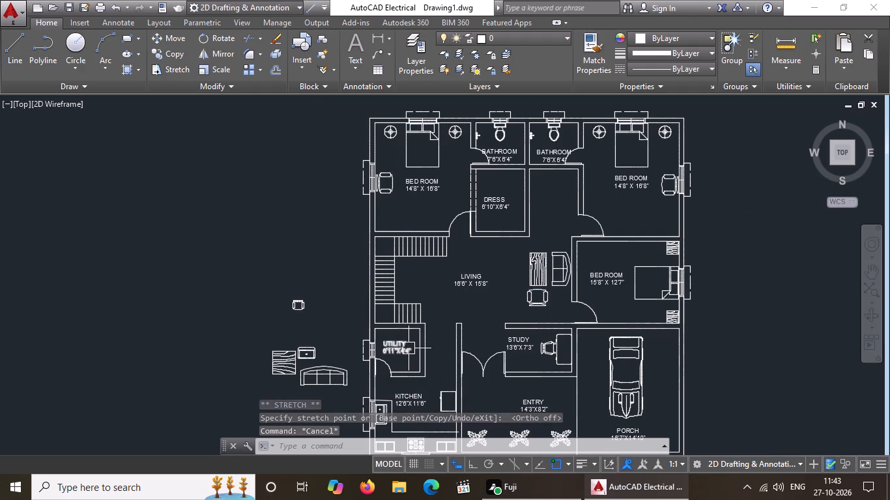
# Shift the LIVING room label rightward into the open floor between the staircase and the seating group.
pyautogui.click(464, 281)
pyautogui.click(452, 278)
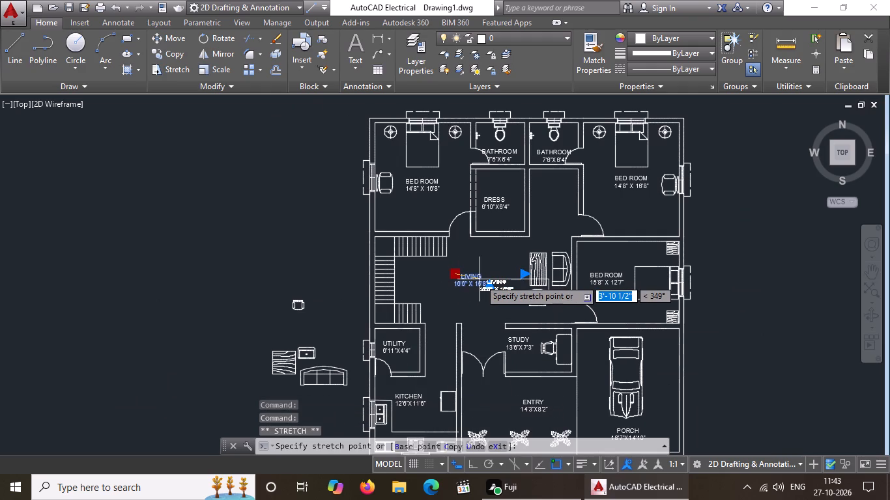
pyautogui.click(480, 279)
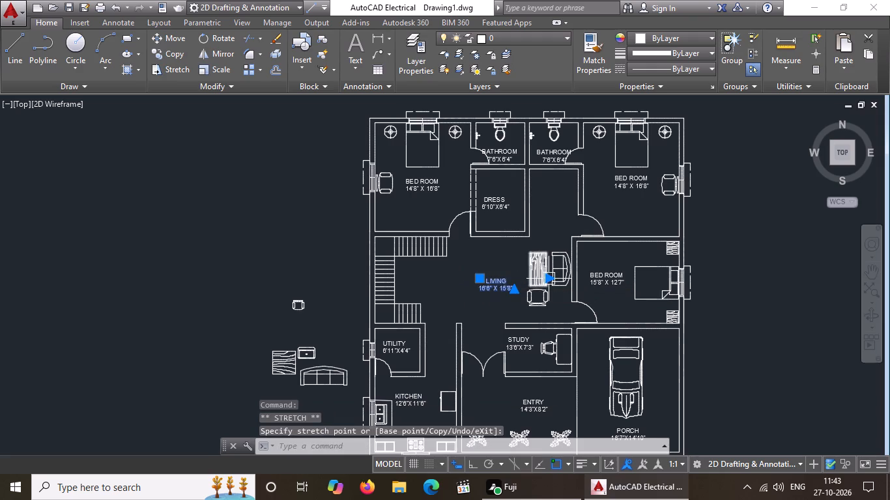
pyautogui.click(480, 275)
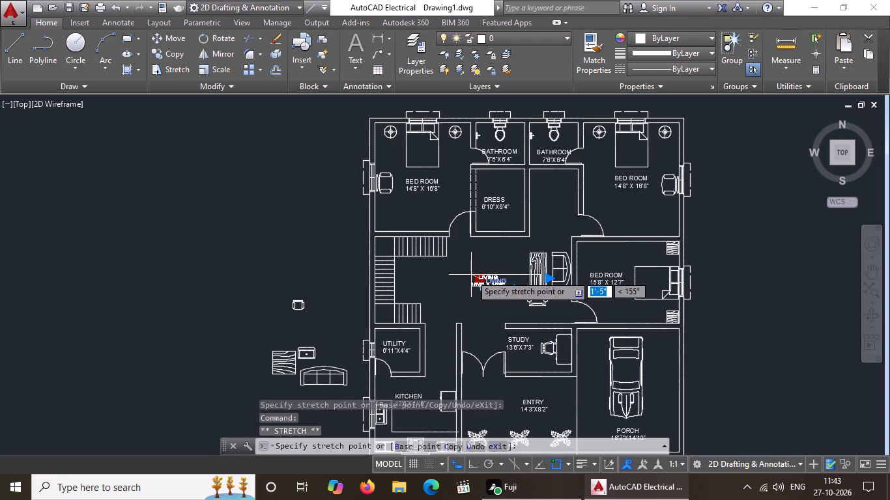
pyautogui.click(471, 275)
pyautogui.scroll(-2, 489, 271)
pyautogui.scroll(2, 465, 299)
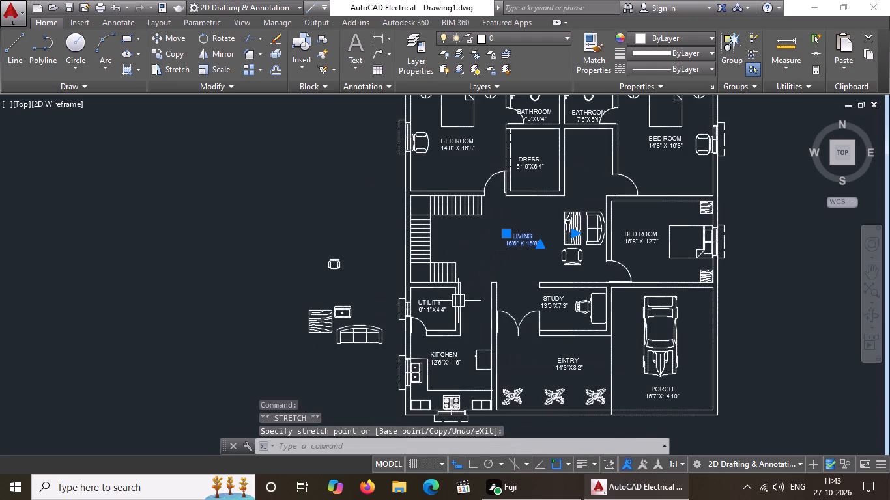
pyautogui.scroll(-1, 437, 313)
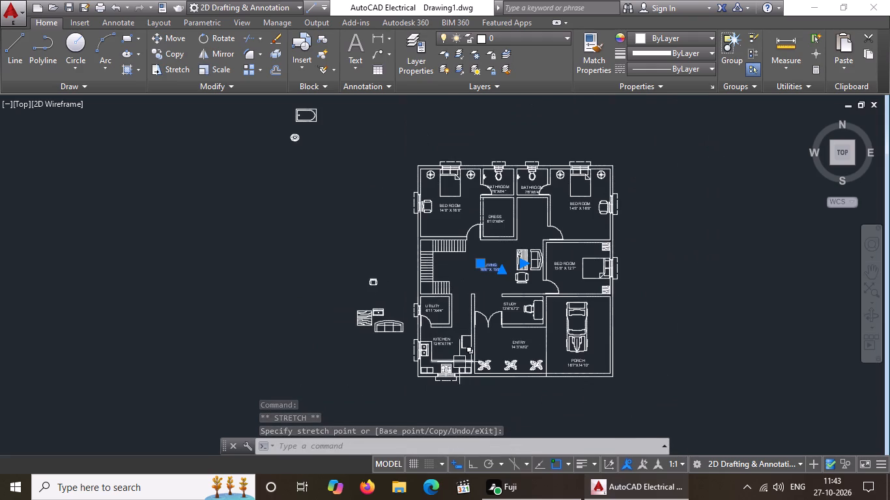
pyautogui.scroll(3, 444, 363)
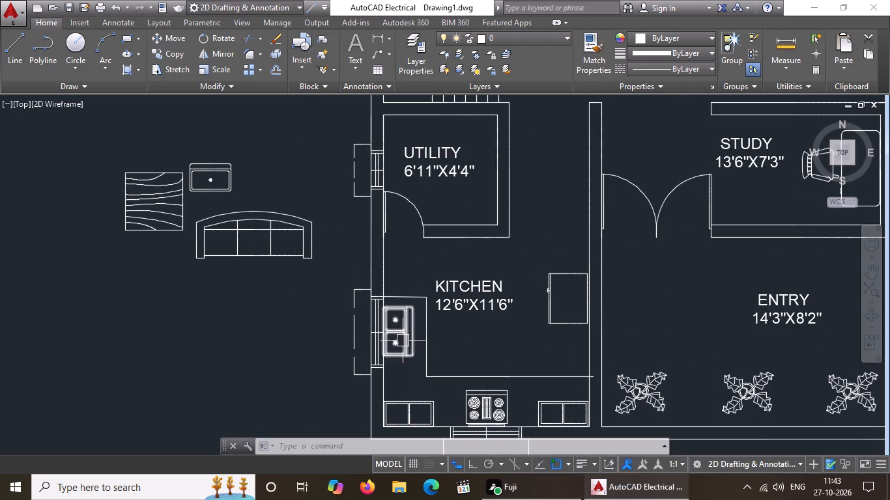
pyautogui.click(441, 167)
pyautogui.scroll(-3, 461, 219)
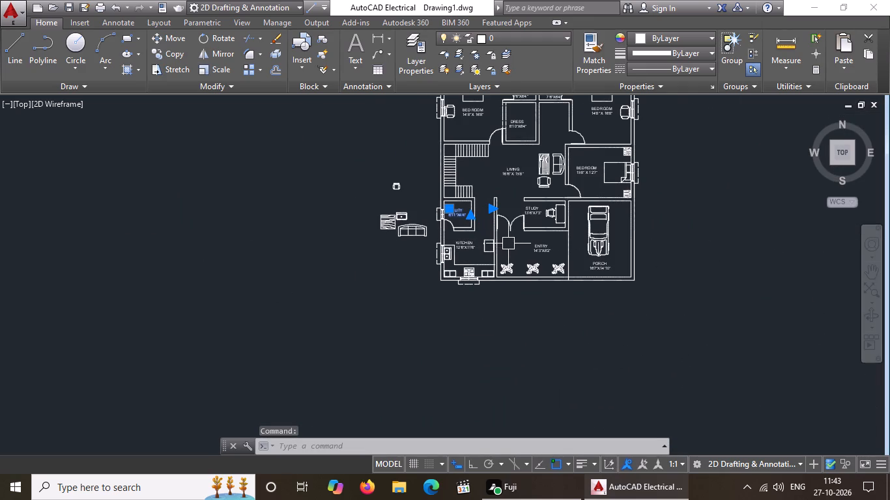
# Set the text height of the left BATHROOM label, above the dress room, to 6" in its properties.
pyautogui.moveTo(508, 242); pyautogui.dragTo(488, 324, button='middle')
pyautogui.scroll(2, 502, 175)
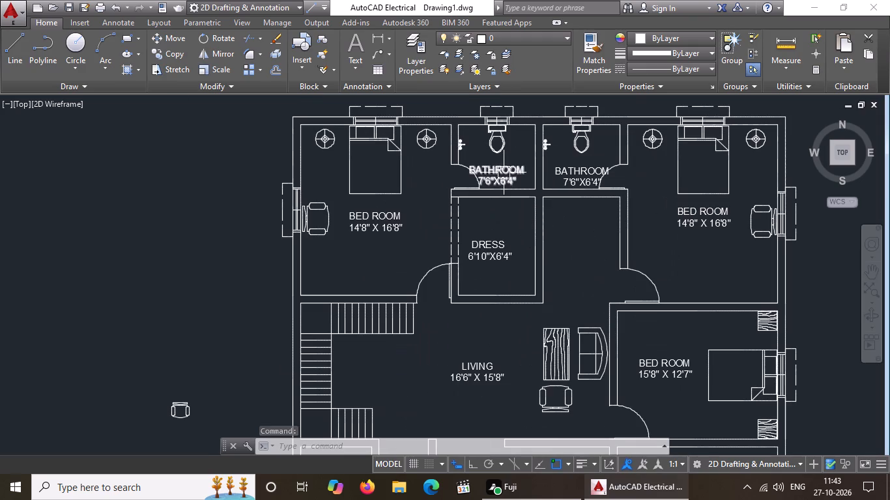
pyautogui.click(504, 173)
pyautogui.rightClick(504, 173)
pyautogui.click(546, 449)
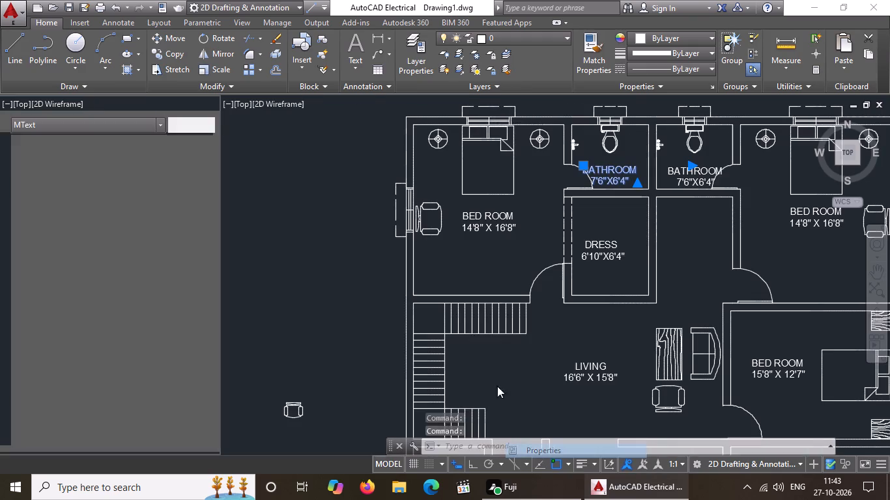
pyautogui.click(134, 255)
pyautogui.press('BackSpace')
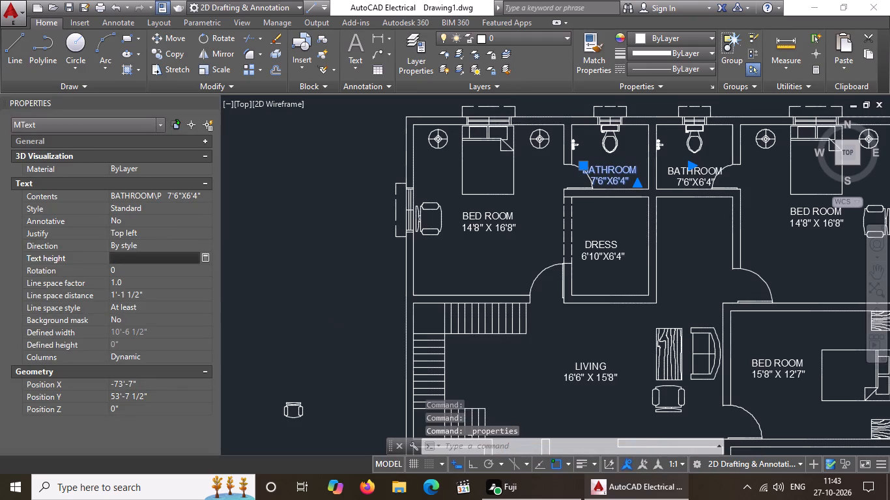
pyautogui.press('BackSpace')
pyautogui.press('6')
pyautogui.hotkey('shift', '"')
pyautogui.press('Return')
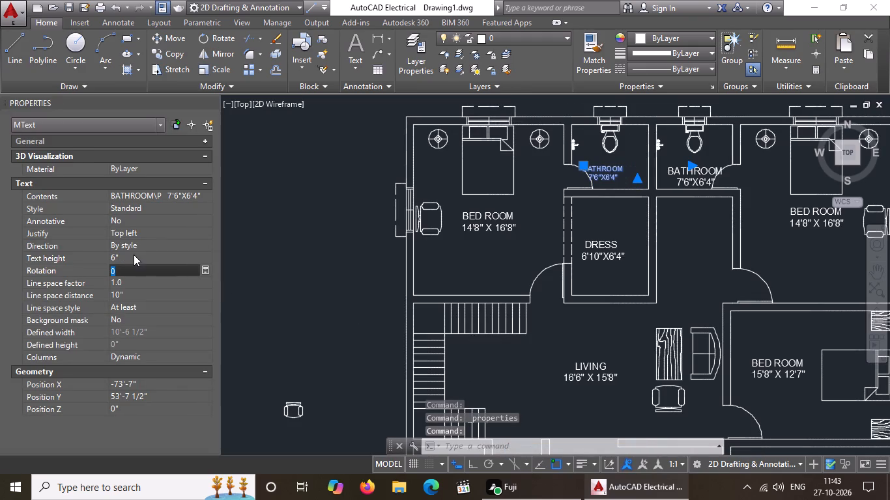
pyautogui.press('Return')
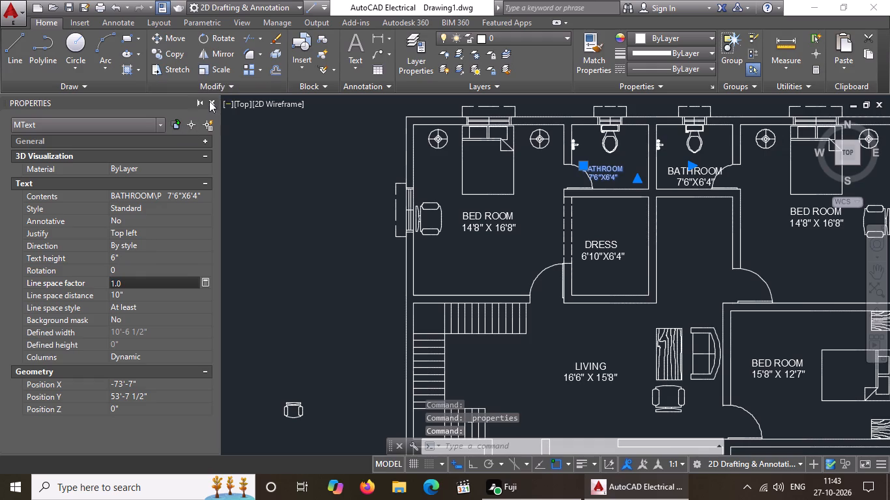
pyautogui.click(209, 100)
# Move the left BATHROOM label about 1'-1 1/2" rightward, clear of the door swing.
pyautogui.scroll(3, 504, 169)
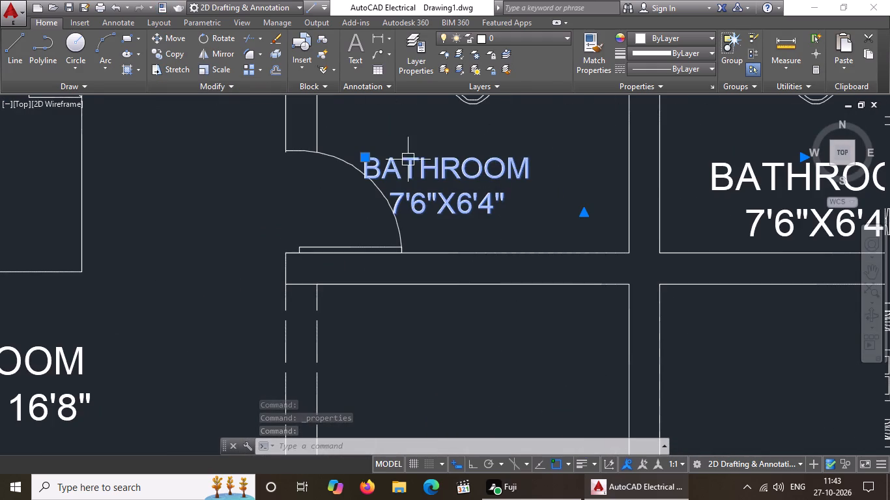
pyautogui.click(368, 160)
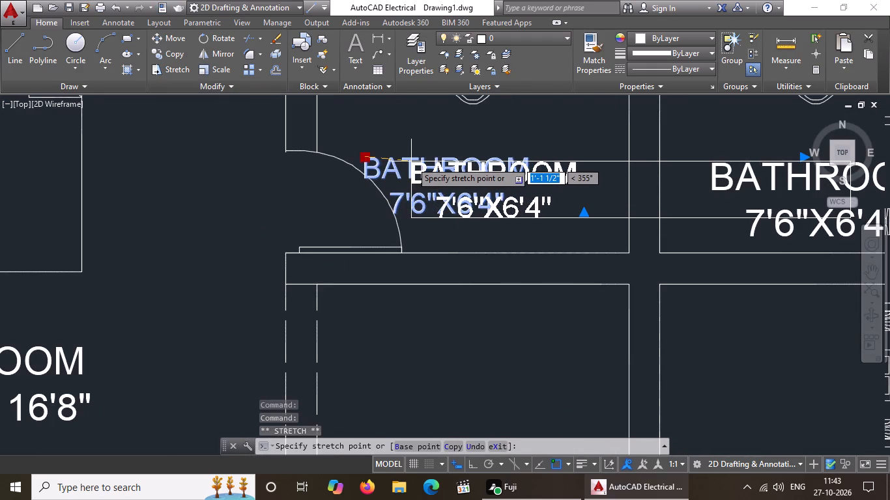
pyautogui.click(411, 161)
# Set the text height of the right BATHROOM label to 6" in its properties.
pyautogui.scroll(-5, 420, 158)
pyautogui.scroll(3, 464, 164)
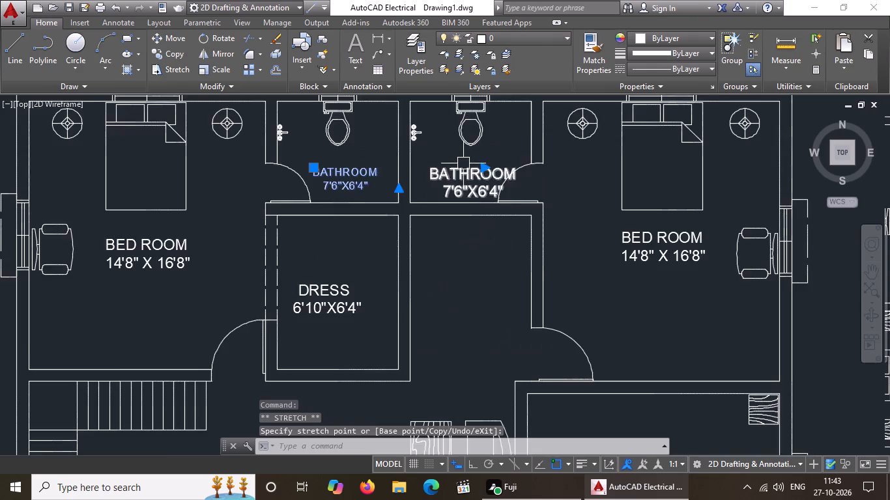
pyautogui.scroll(2, 463, 163)
pyautogui.click(443, 182)
pyautogui.rightClick(443, 182)
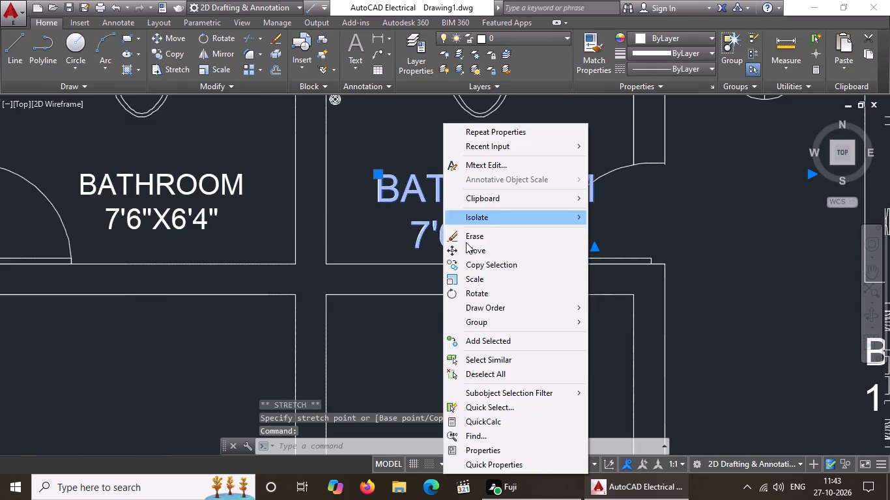
pyautogui.click(478, 447)
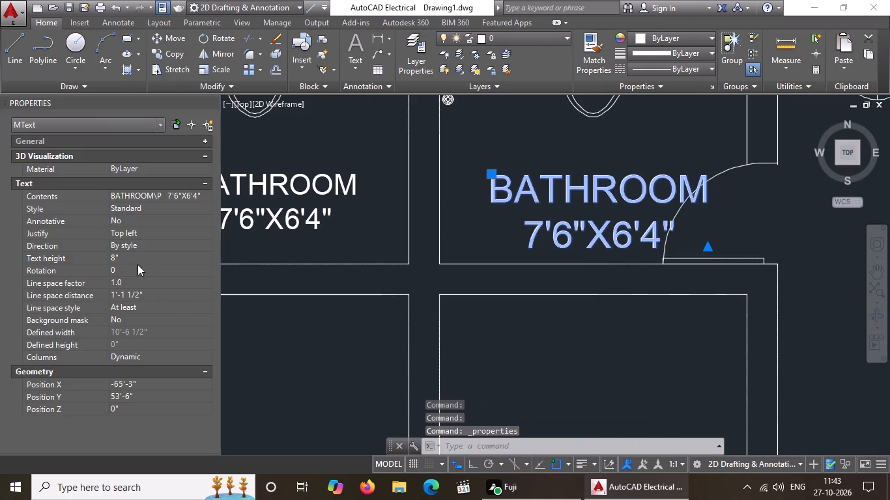
pyautogui.click(136, 259)
pyautogui.press('BackSpace')
pyautogui.press('BackSpace')
pyautogui.press('6')
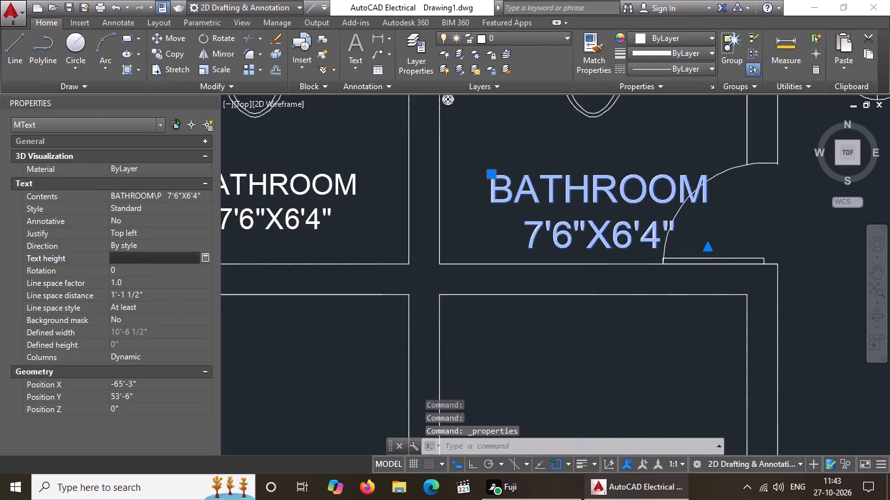
pyautogui.hotkey('shift', '"')
pyautogui.press('Return')
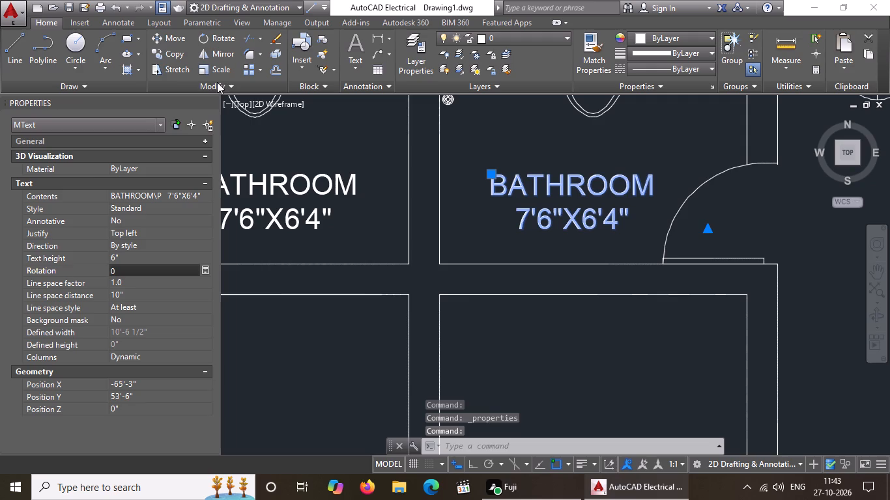
pyautogui.click(211, 103)
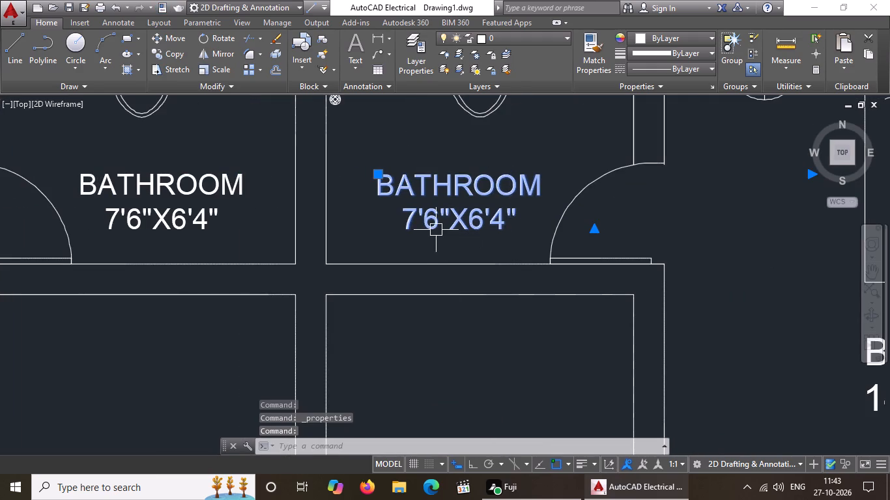
# Nudge the right BATHROOM label about 2 1/2" leftward, further from the door swing.
pyautogui.click(429, 214)
pyautogui.click(378, 174)
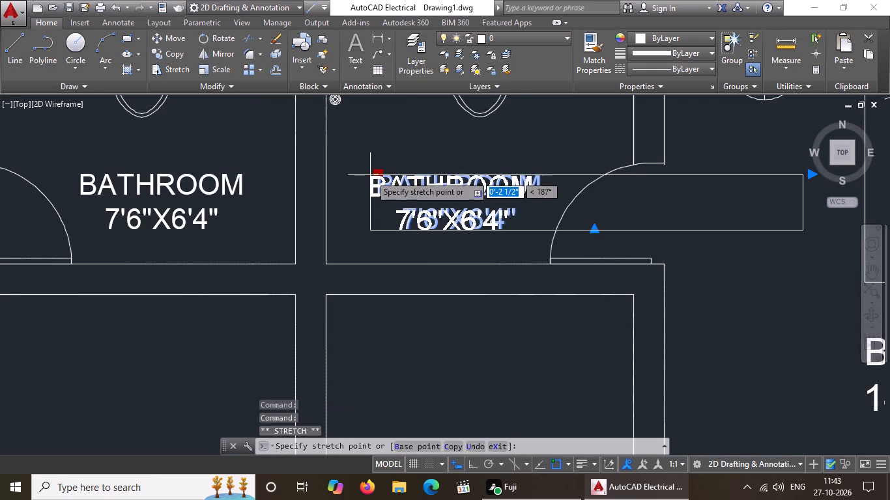
pyautogui.click(368, 174)
# Set the text height of the DRESS label to 6" in its properties.
pyautogui.scroll(-2, 425, 182)
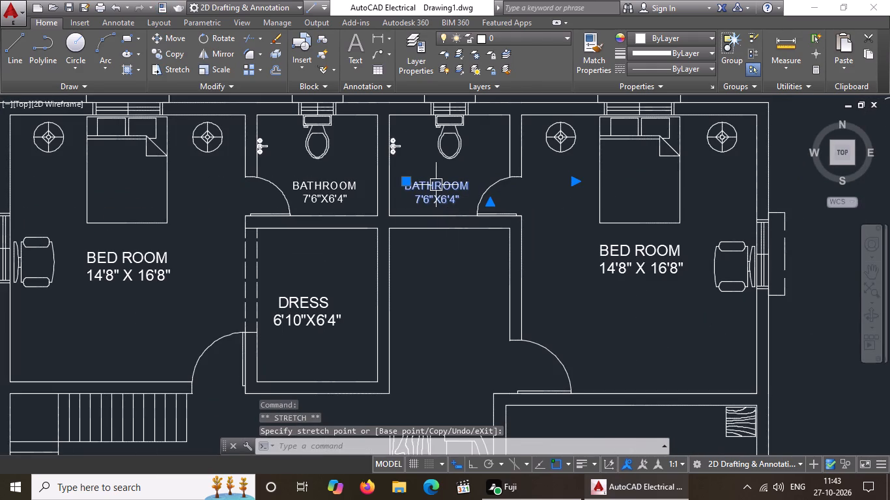
pyautogui.click(316, 305)
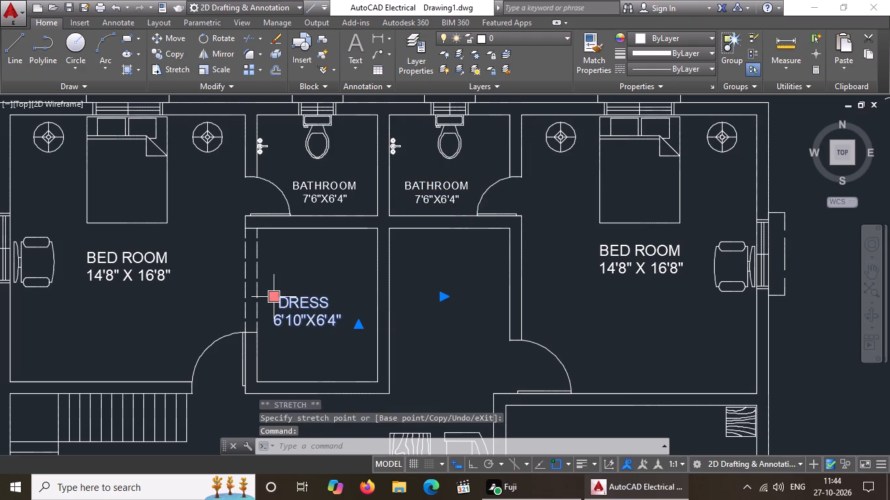
pyautogui.rightClick(331, 283)
pyautogui.click(365, 450)
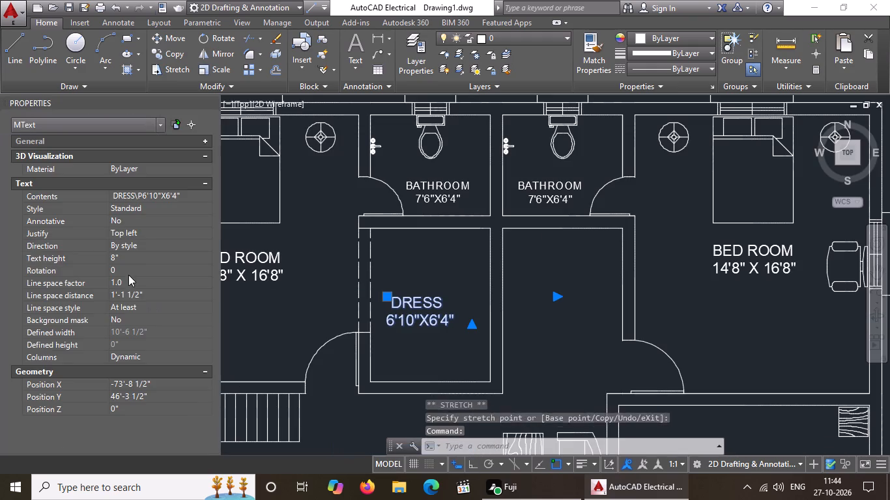
pyautogui.click(128, 258)
pyautogui.press('BackSpace')
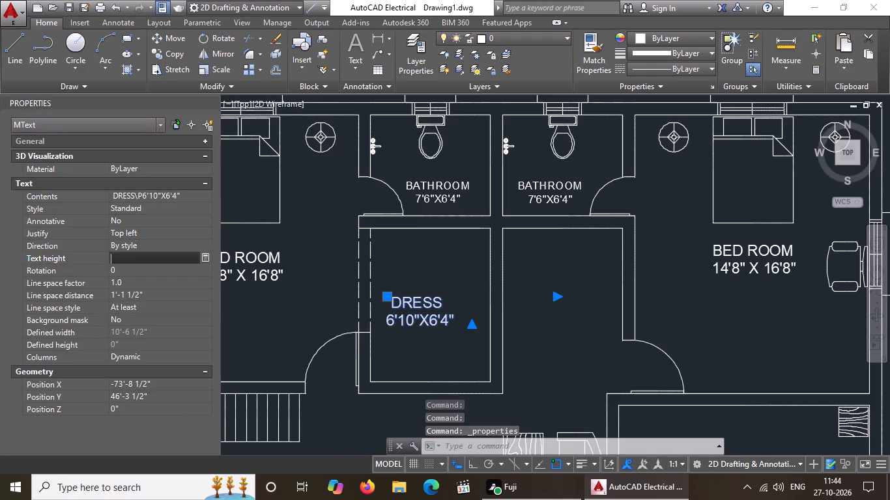
pyautogui.press('BackSpace')
pyautogui.press('6')
pyautogui.hotkey('shift', '"')
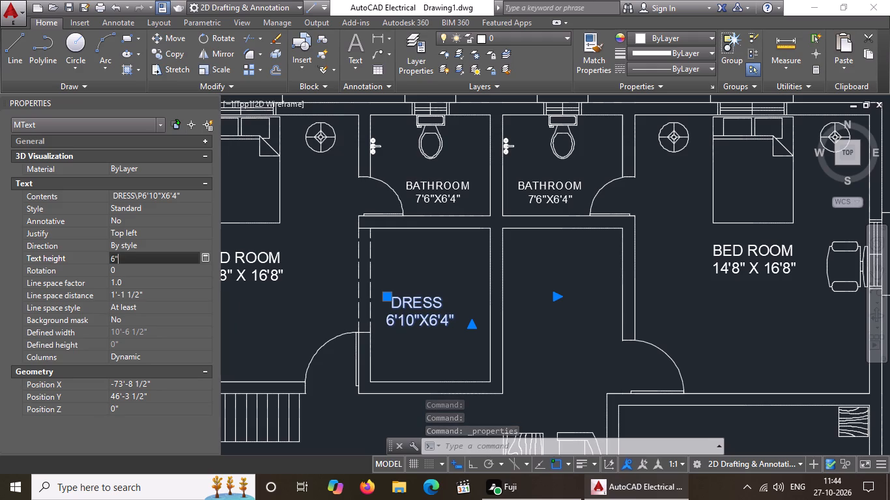
pyautogui.press('Return')
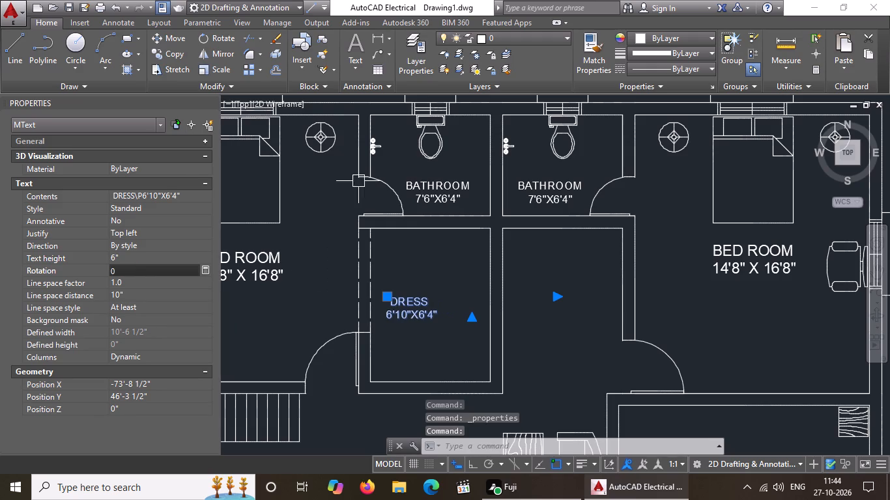
pyautogui.click(212, 97)
pyautogui.click(210, 96)
pyautogui.click(212, 99)
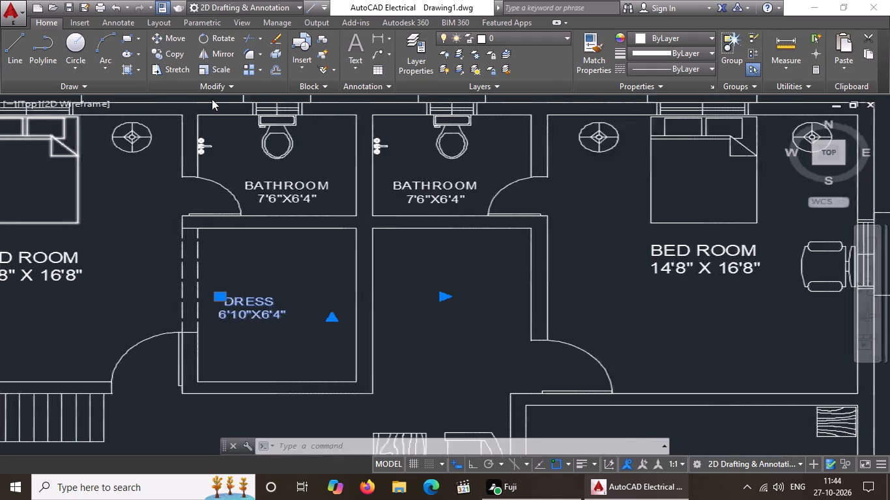
pyautogui.press('Escape')
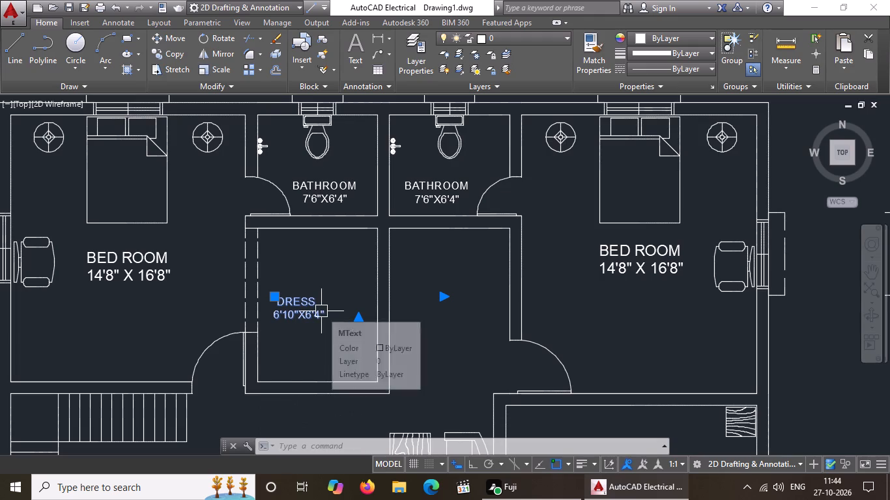
# With Ortho on, draw a 2' line westward from the dress room's inner northeast corner along its north wall.
pyautogui.press('l')
pyautogui.press('Return')
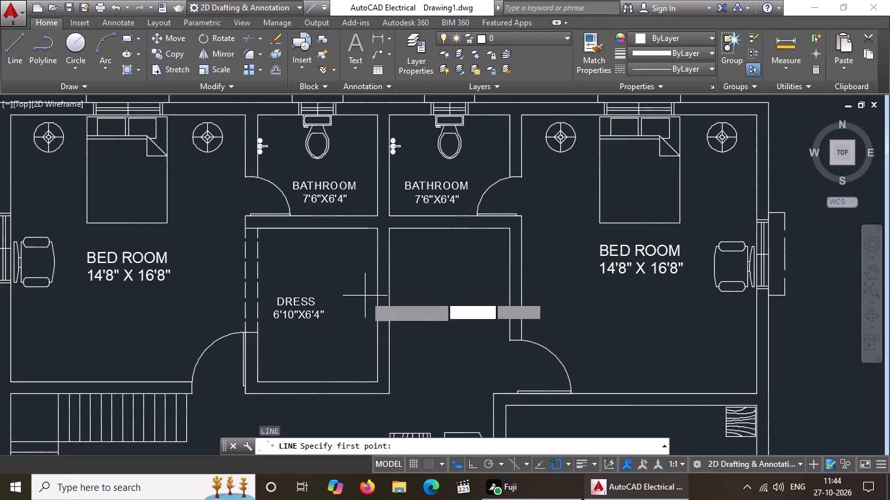
pyautogui.click(377, 229)
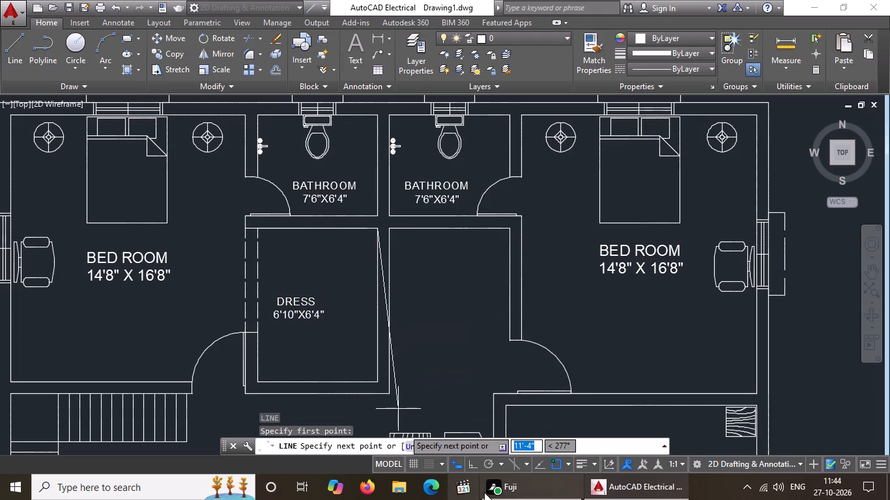
pyautogui.click(472, 461)
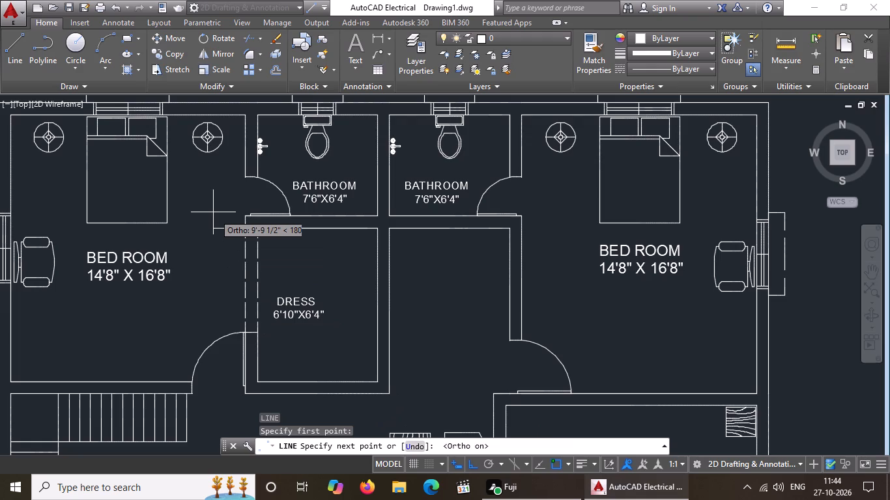
pyautogui.write("2'")
pyautogui.press('Return')
pyautogui.press('Return')
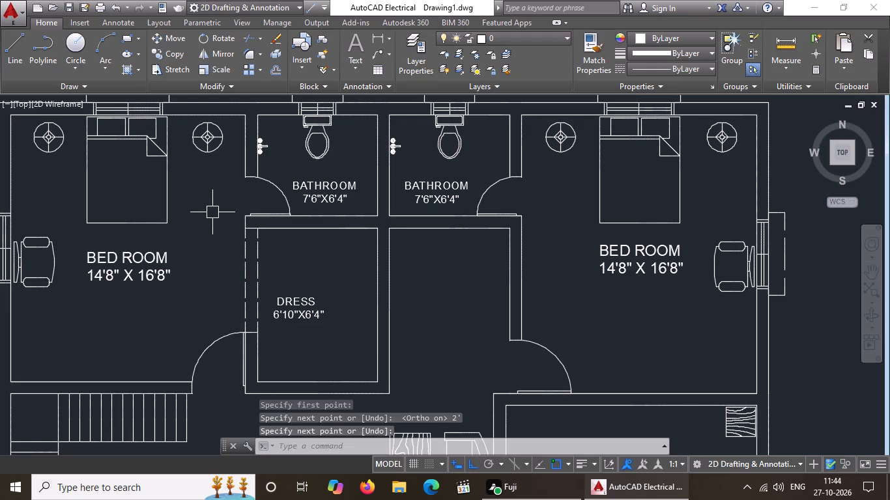
# Offset the 2' line 5" southward into the dress room, making the first three evenly spaced copies.
pyautogui.scroll(2, 330, 225)
pyautogui.click(328, 222)
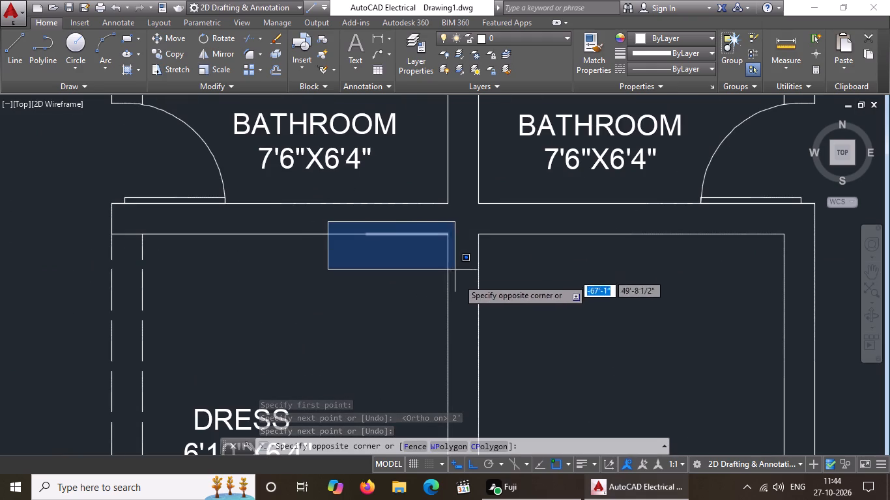
pyautogui.click(458, 284)
pyautogui.press('o')
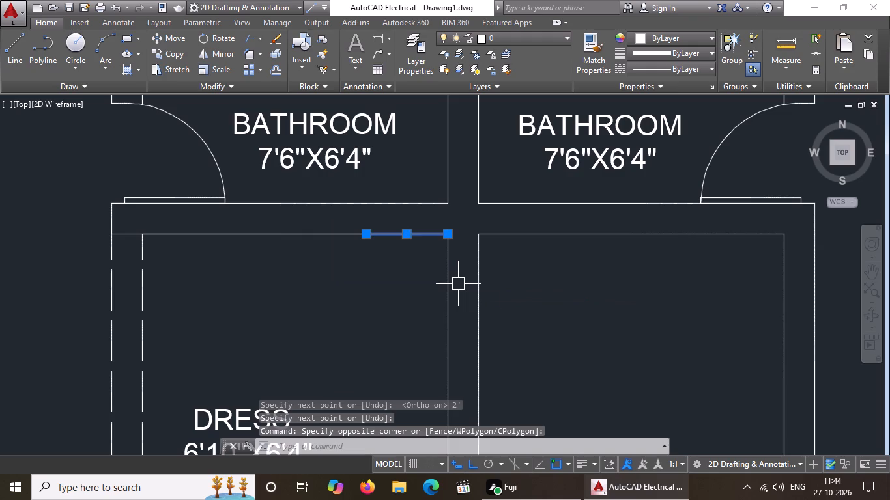
pyautogui.press('Return')
pyautogui.write('5"')
pyautogui.press('Return')
pyautogui.click(427, 303)
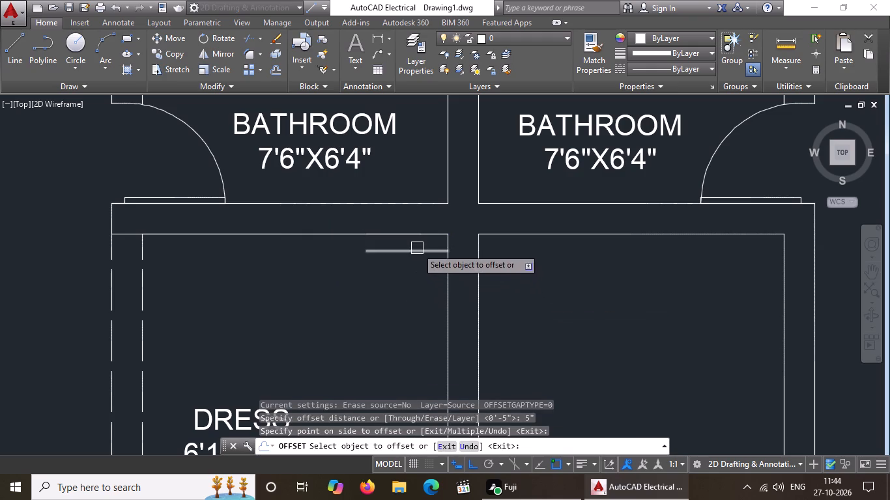
pyautogui.click(417, 248)
pyautogui.click(413, 301)
pyautogui.moveTo(416, 268); pyautogui.dragTo(414, 280)
pyautogui.click(405, 318)
# Continue the 5" offsets southward along the dress room's east wall, adding seven more 2' lines.
pyautogui.scroll(-3, 429, 290)
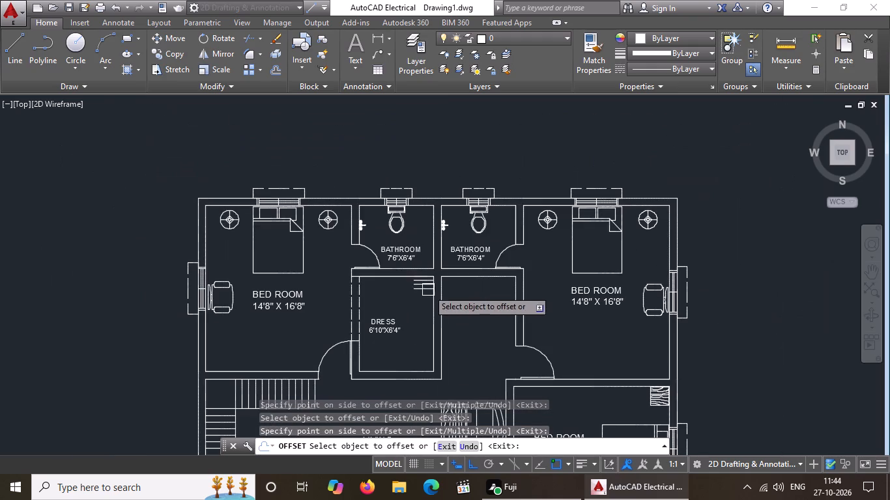
pyautogui.scroll(2, 425, 291)
pyautogui.click(425, 290)
pyautogui.click(416, 335)
pyautogui.click(415, 299)
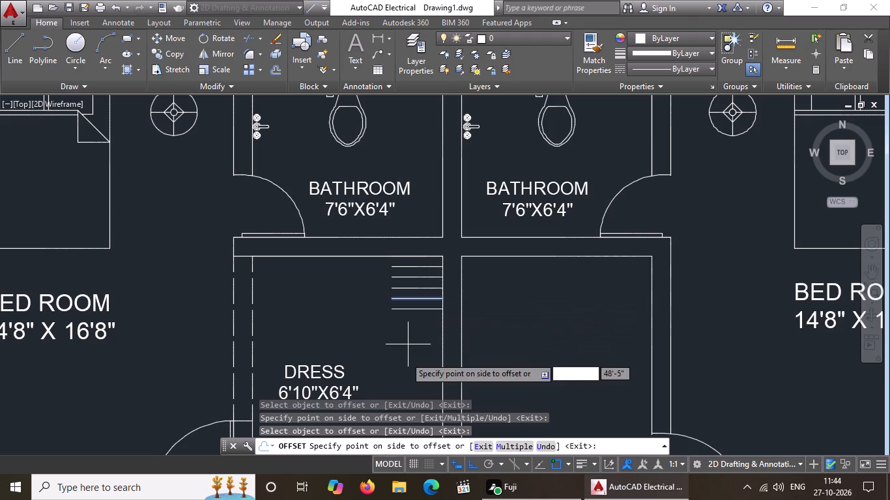
pyautogui.click(403, 366)
pyautogui.moveTo(410, 309); pyautogui.dragTo(411, 355)
pyautogui.click(412, 389)
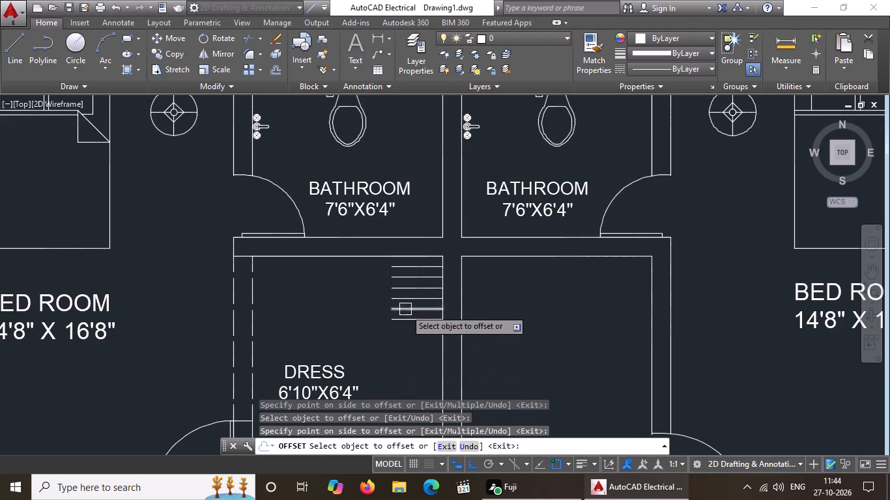
pyautogui.click(409, 319)
pyautogui.click(412, 357)
pyautogui.click(410, 326)
pyautogui.click(412, 344)
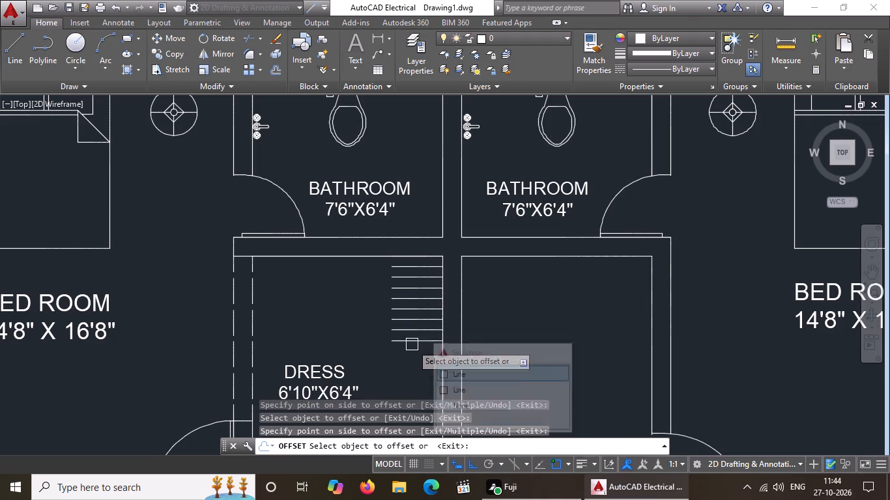
pyautogui.click(423, 344)
pyautogui.click(422, 365)
pyautogui.click(424, 354)
pyautogui.click(416, 391)
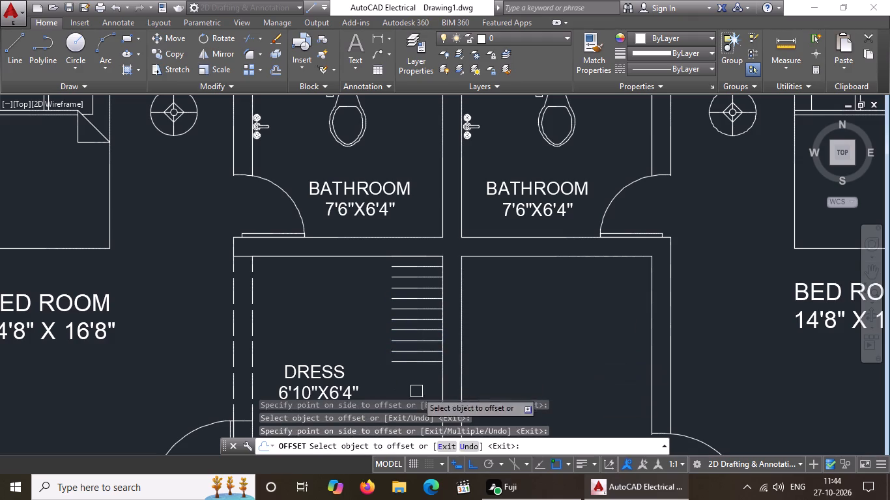
# Add six more 2' lines southward at the same 5" offset, each from the last one.
pyautogui.scroll(-4, 436, 335)
pyautogui.scroll(5, 437, 353)
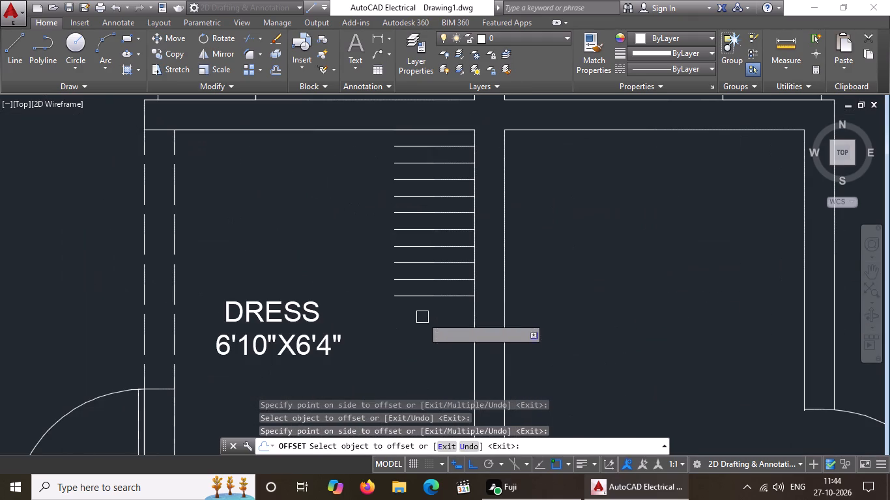
pyautogui.click(425, 297)
pyautogui.click(424, 331)
pyautogui.click(431, 310)
pyautogui.click(429, 318)
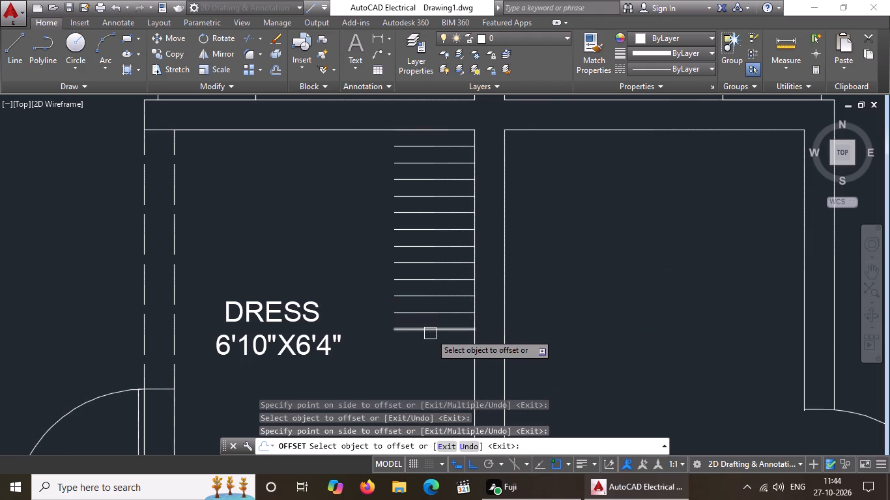
pyautogui.click(433, 329)
pyautogui.click(426, 380)
pyautogui.click(444, 346)
pyautogui.moveTo(431, 387); pyautogui.dragTo(435, 380)
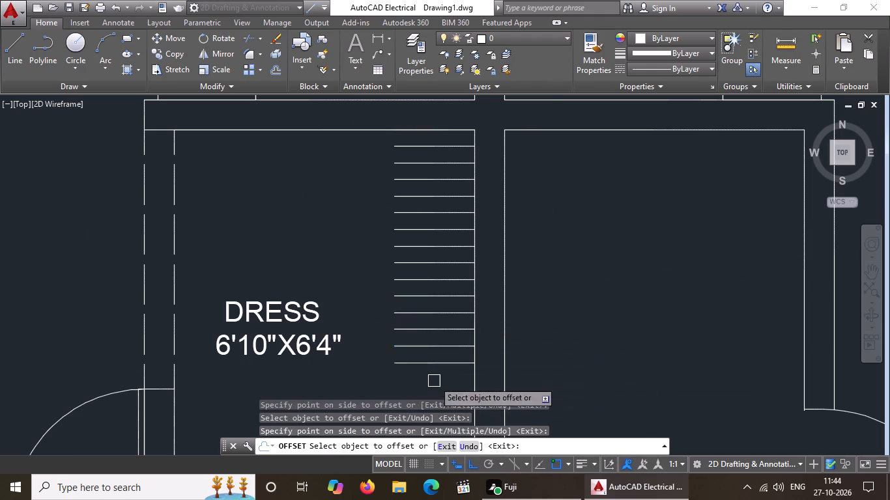
pyautogui.moveTo(435, 380); pyautogui.dragTo(437, 376)
pyautogui.scroll(-3, 447, 349)
pyautogui.scroll(4, 448, 359)
pyautogui.click(437, 341)
pyautogui.click(435, 348)
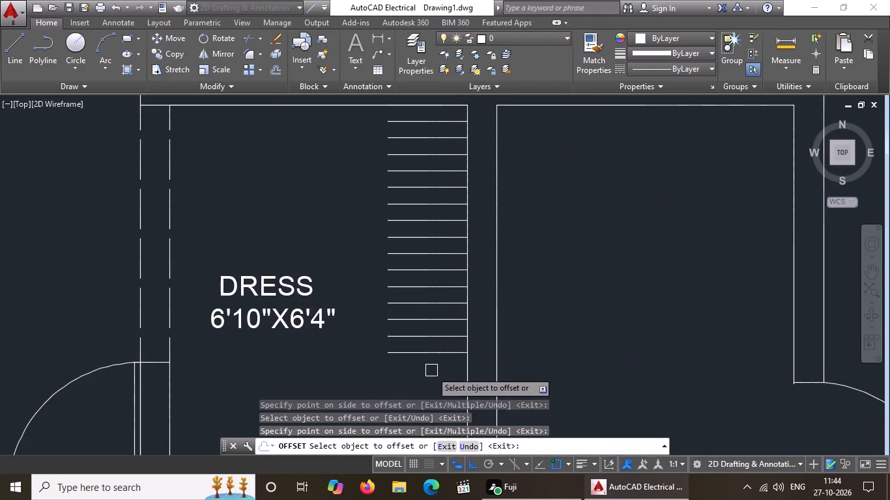
pyautogui.moveTo(438, 355); pyautogui.dragTo(438, 361)
pyautogui.click(438, 368)
# Add three more 2' lines at the 5" offset, approaching the dress room's south wall.
pyautogui.scroll(-5, 457, 335)
pyautogui.scroll(4, 450, 348)
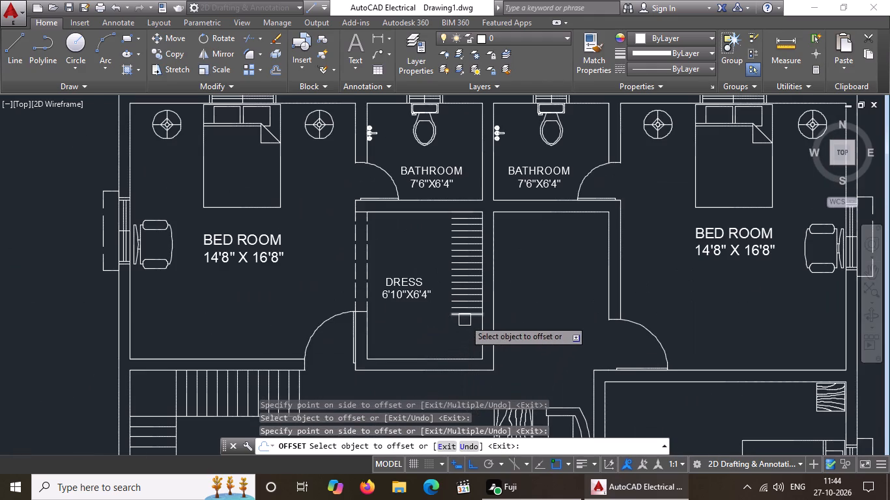
pyautogui.click(465, 318)
pyautogui.moveTo(466, 319); pyautogui.dragTo(462, 335)
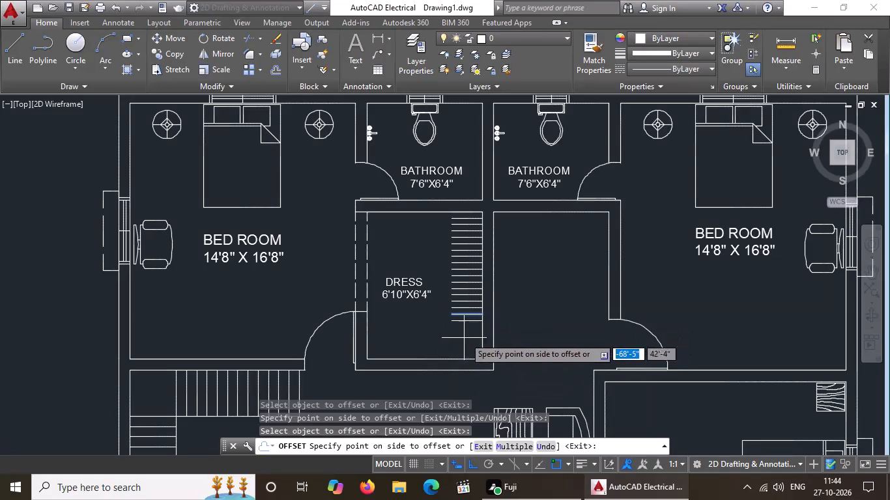
pyautogui.click(465, 337)
pyautogui.click(468, 324)
pyautogui.moveTo(453, 365); pyautogui.dragTo(459, 352)
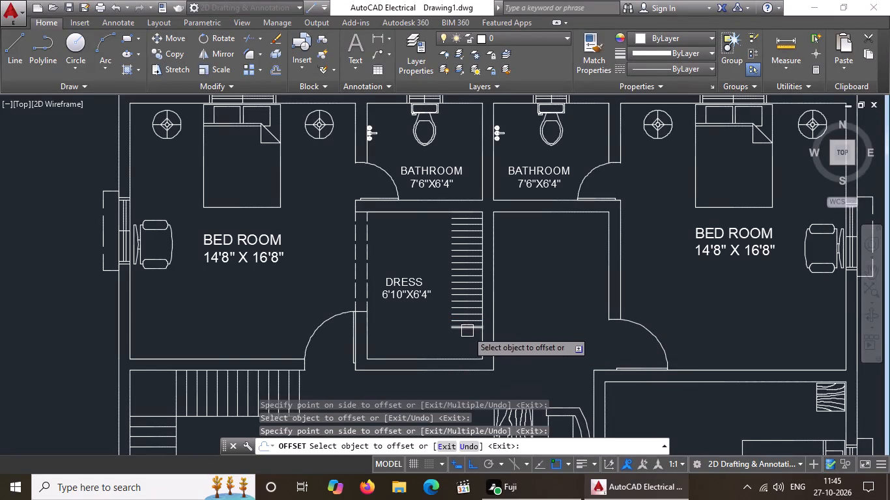
pyautogui.click(467, 331)
pyautogui.click(464, 357)
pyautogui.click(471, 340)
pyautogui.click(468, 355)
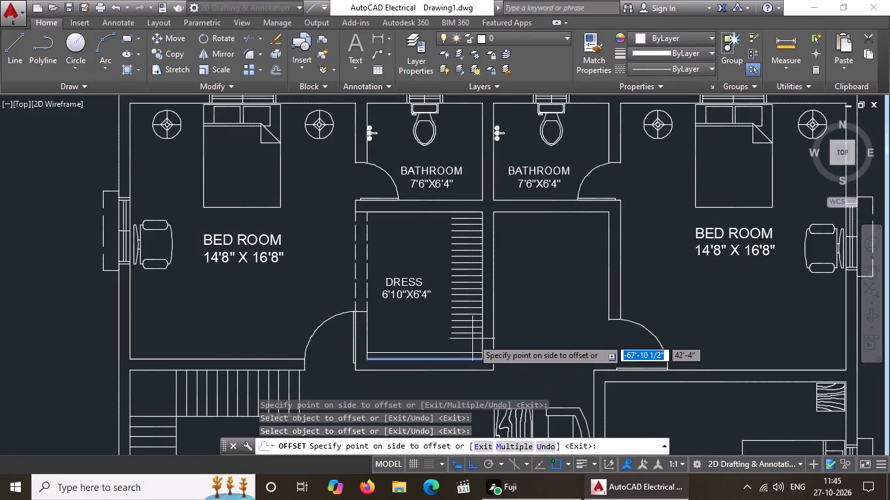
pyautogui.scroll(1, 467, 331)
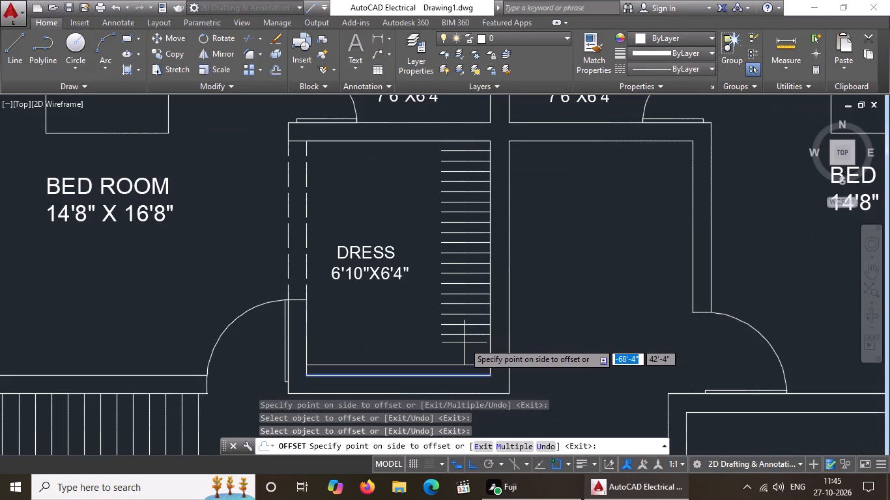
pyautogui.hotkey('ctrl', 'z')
# Offset the last three 2' lines at 5" spacing, ending just above the dress room's south wall, and finish the offsets.
pyautogui.click(465, 336)
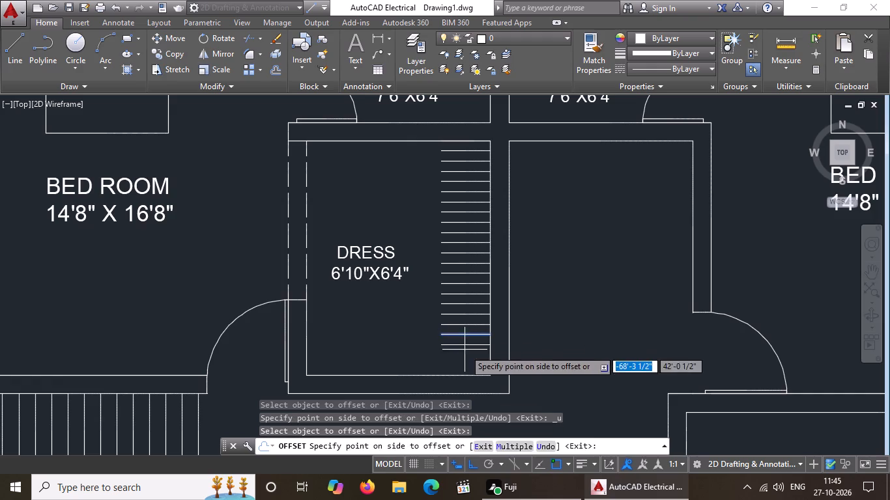
pyautogui.click(465, 350)
pyautogui.click(467, 346)
pyautogui.click(464, 372)
pyautogui.moveTo(469, 357); pyautogui.dragTo(470, 363)
pyautogui.click(481, 369)
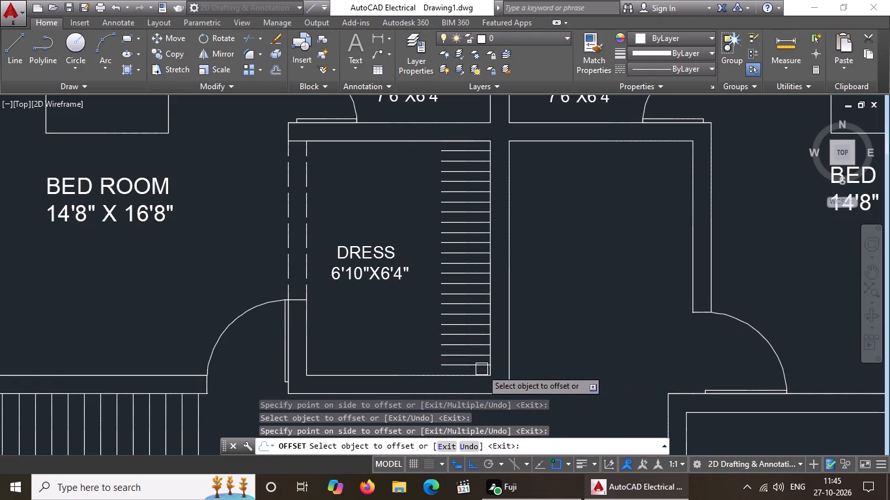
pyautogui.press('Escape')
# Draw a vertical line along the free west ends of the 2' lines, from the dress room's north wall to just past the south wall's inner face.
pyautogui.press('l')
pyautogui.press('Return')
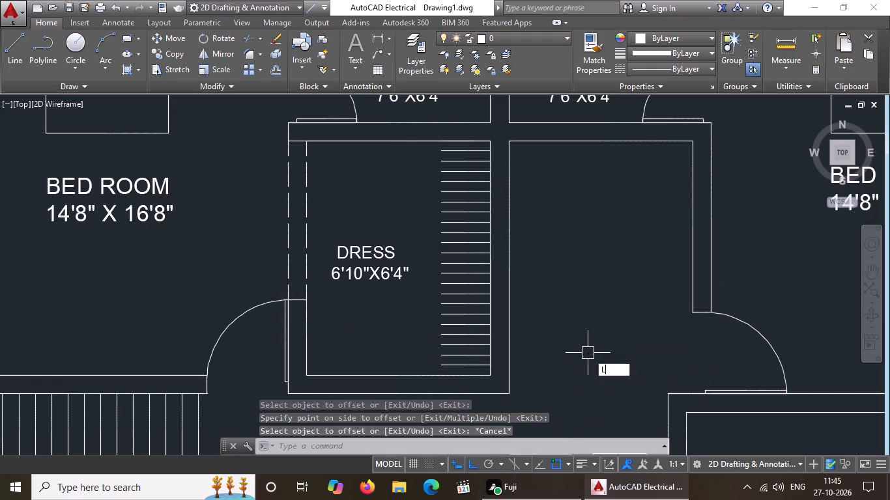
pyautogui.click(440, 143)
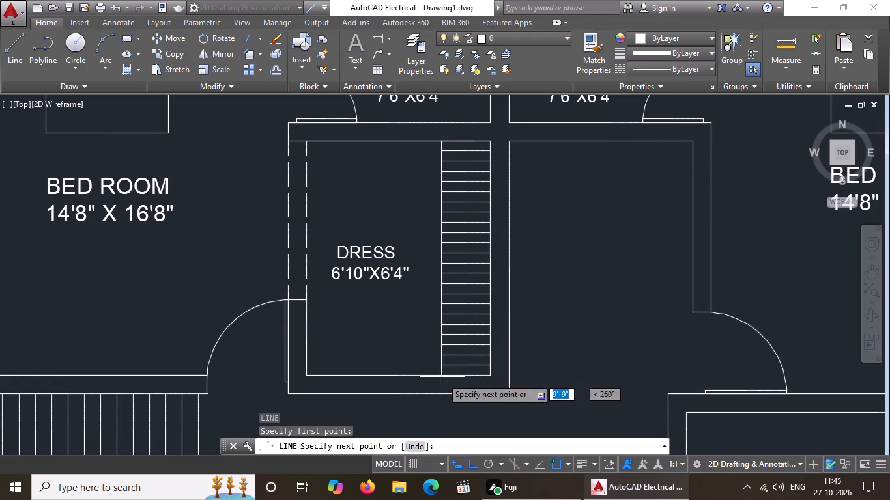
pyautogui.click(439, 385)
pyautogui.press('Escape')
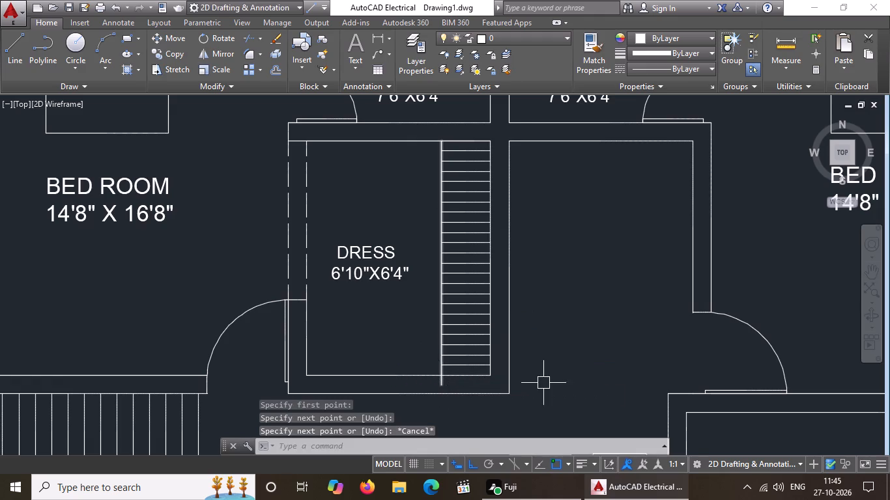
# Trim the wardrobe's front line where it runs past the inner face of the dress room's south wall.
pyautogui.write('TR')
pyautogui.press('space')
pyautogui.press('space')
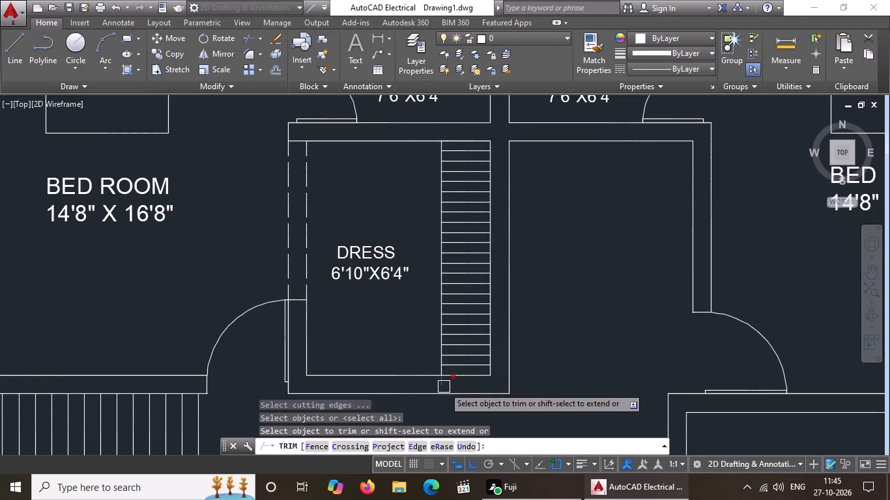
pyautogui.click(438, 386)
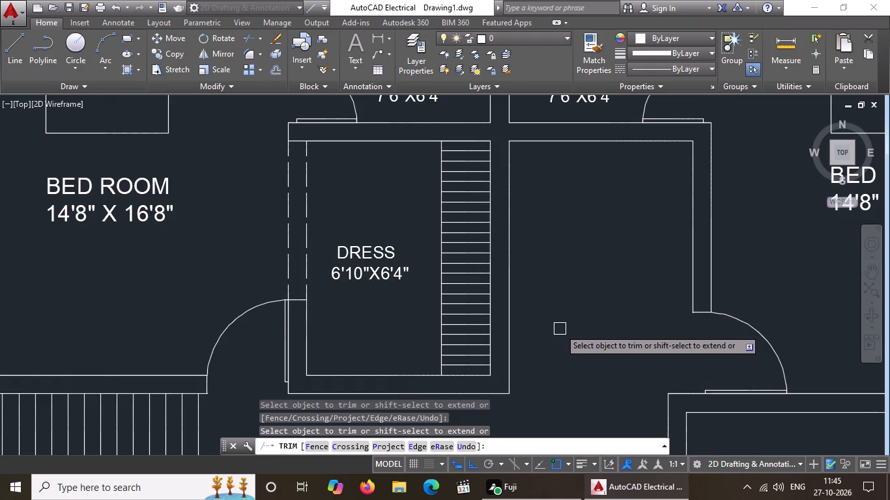
pyautogui.scroll(-2, 560, 329)
pyautogui.press('Escape')
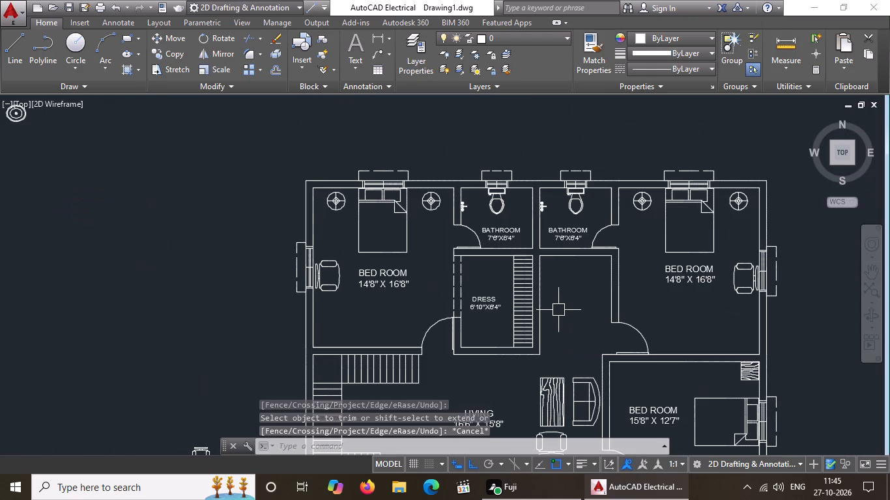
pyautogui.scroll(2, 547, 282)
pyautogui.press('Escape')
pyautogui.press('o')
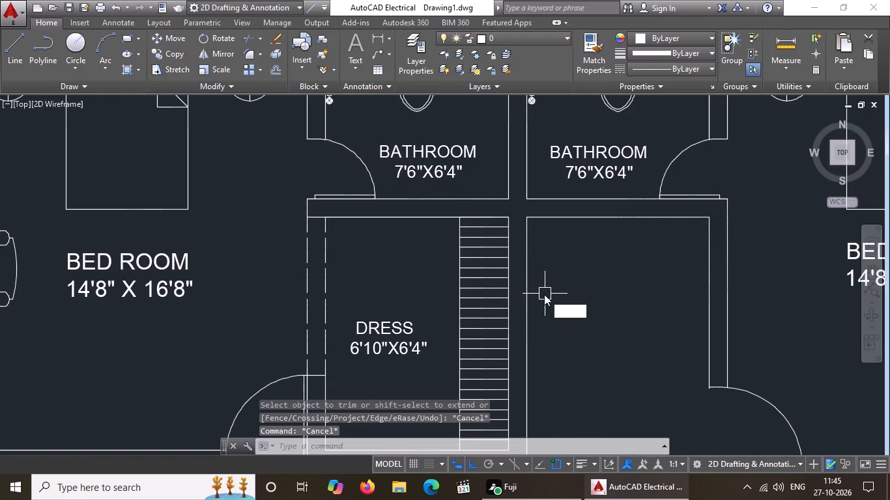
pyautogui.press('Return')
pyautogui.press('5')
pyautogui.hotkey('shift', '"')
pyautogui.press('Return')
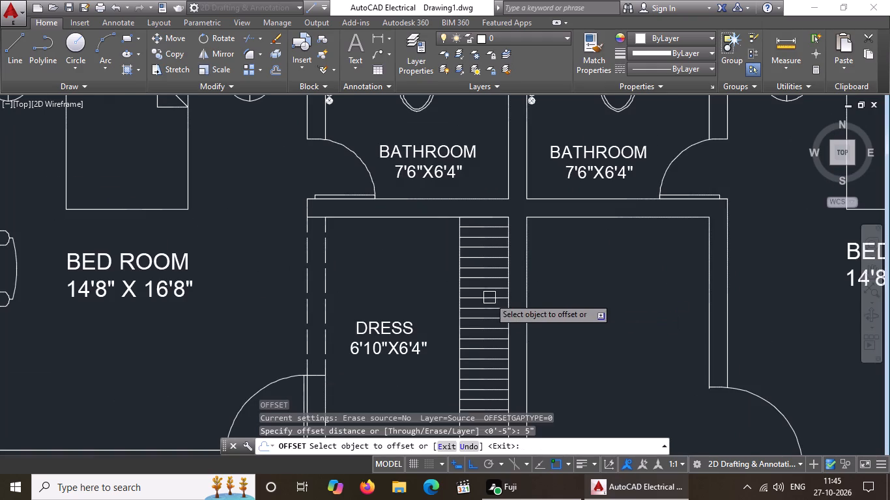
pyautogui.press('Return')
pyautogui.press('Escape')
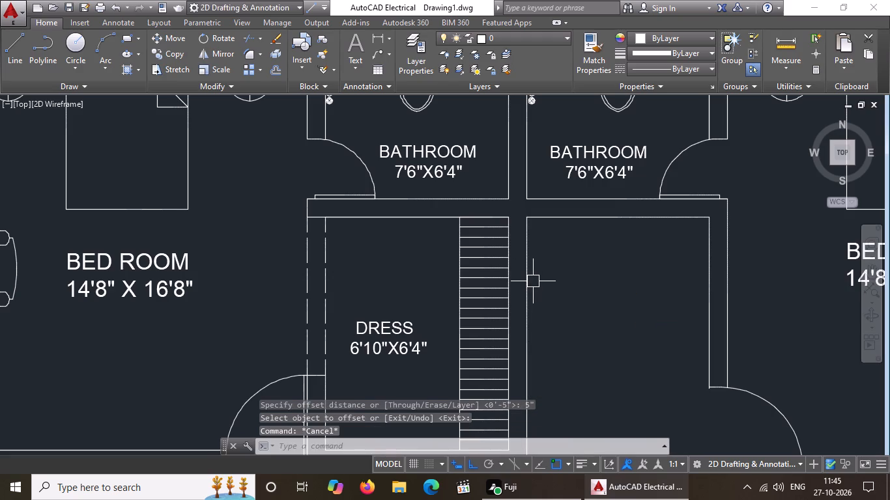
# Offset the wardrobe's east wall line and west front line 5" inward across the horizontal lines.
pyautogui.press('o')
pyautogui.press('Return')
pyautogui.press('5')
pyautogui.hotkey('shift', '"')
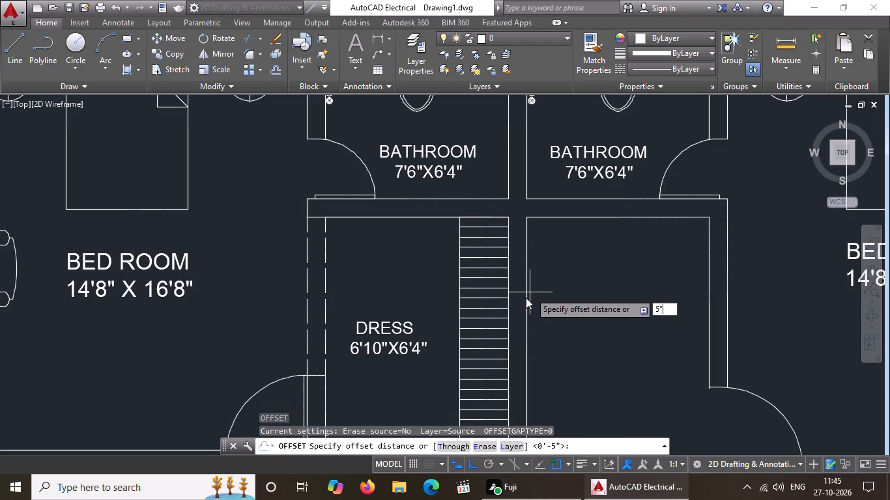
pyautogui.press('Return')
pyautogui.scroll(2, 513, 279)
pyautogui.click(500, 286)
pyautogui.click(465, 296)
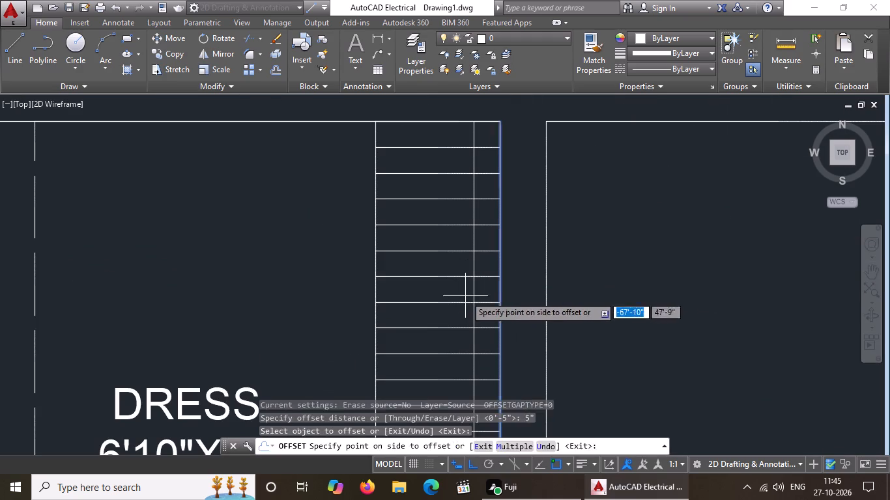
pyautogui.click(375, 288)
pyautogui.click(395, 285)
pyautogui.scroll(-2, 452, 289)
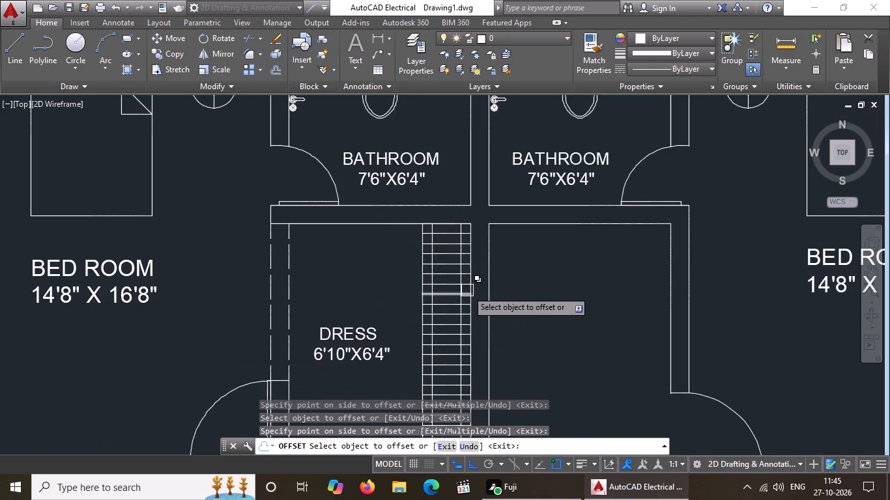
pyautogui.press('Escape')
# Trim both ends of the wardrobe's northernmost horizontal line back to the 5" offset lines, removing the offset segments just above and below it.
pyautogui.write('TR')
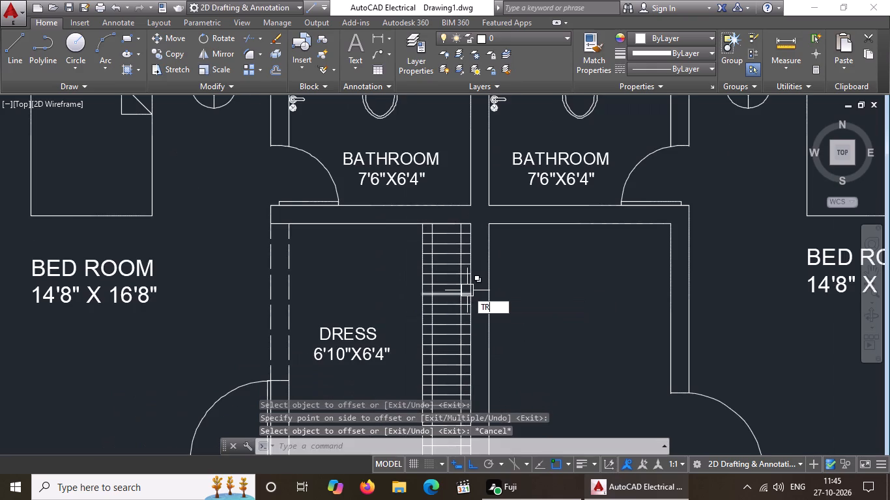
pyautogui.press('space')
pyautogui.press('space')
pyautogui.scroll(2, 447, 243)
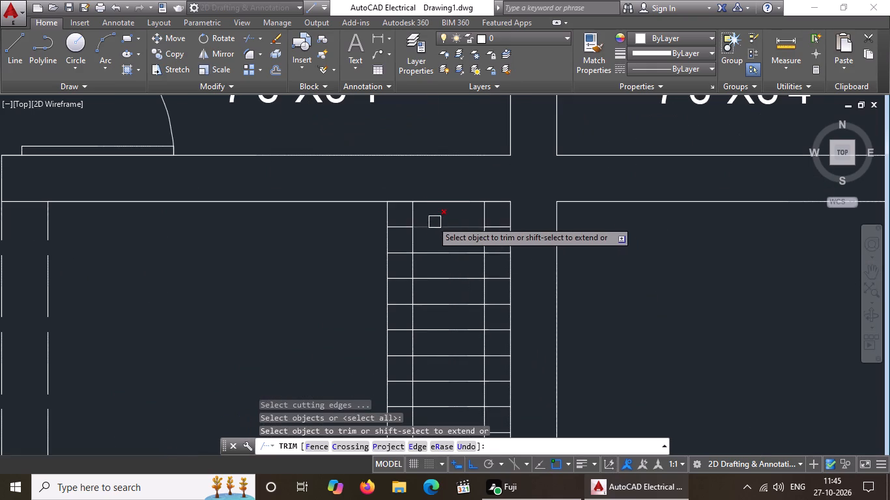
pyautogui.click(405, 225)
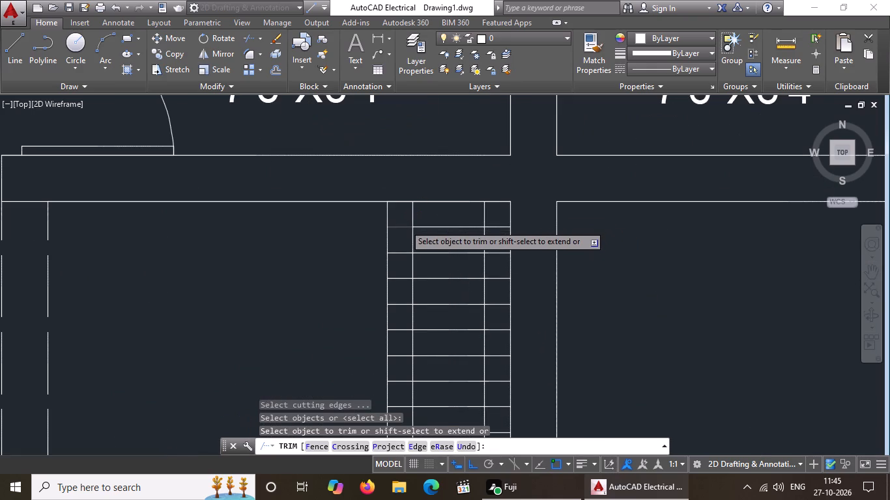
pyautogui.click(413, 215)
pyautogui.moveTo(410, 238); pyautogui.dragTo(421, 236)
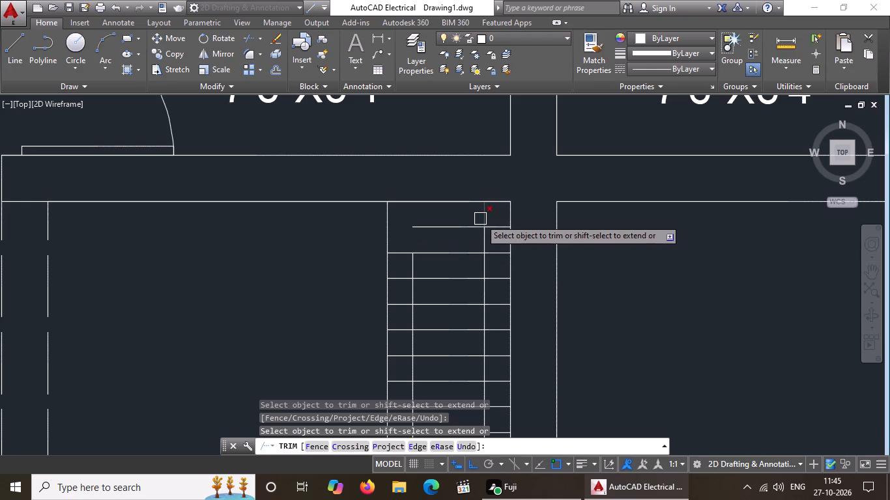
pyautogui.click(483, 214)
pyautogui.click(487, 240)
pyautogui.click(500, 230)
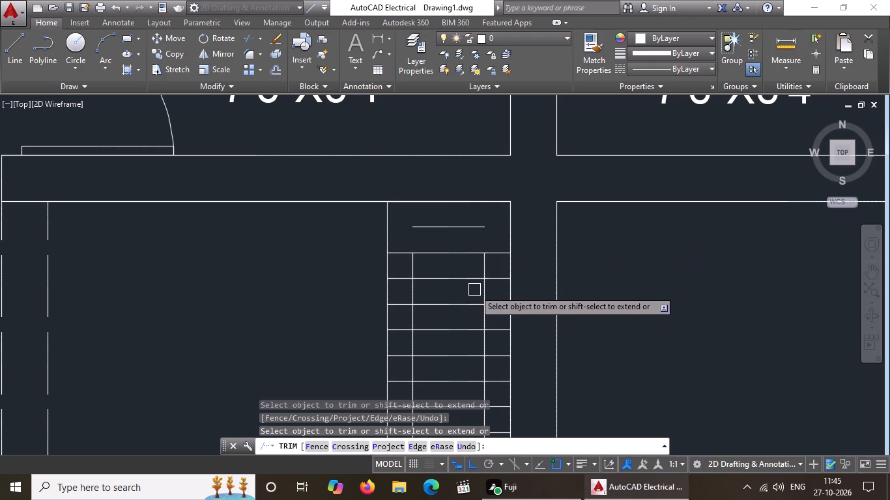
# Trim both ends of the second and third horizontal lines and remove the vertical offset segments just below each.
pyautogui.click(398, 247)
pyautogui.click(399, 275)
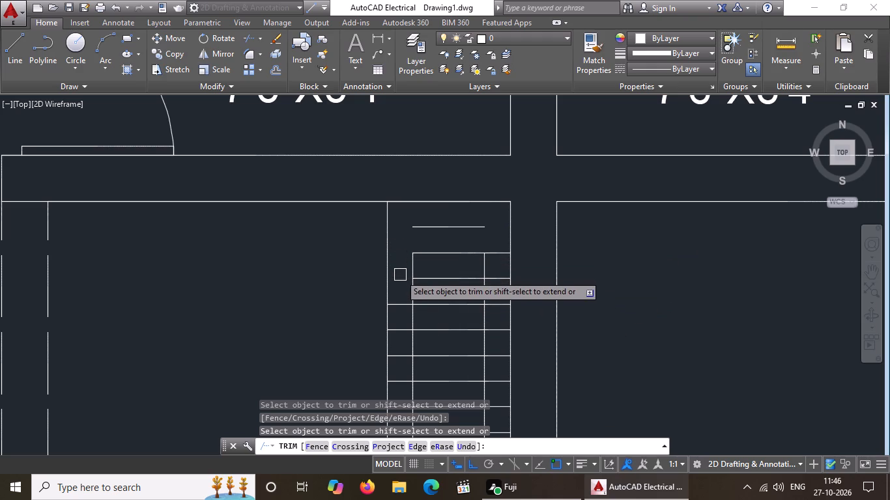
pyautogui.click(412, 266)
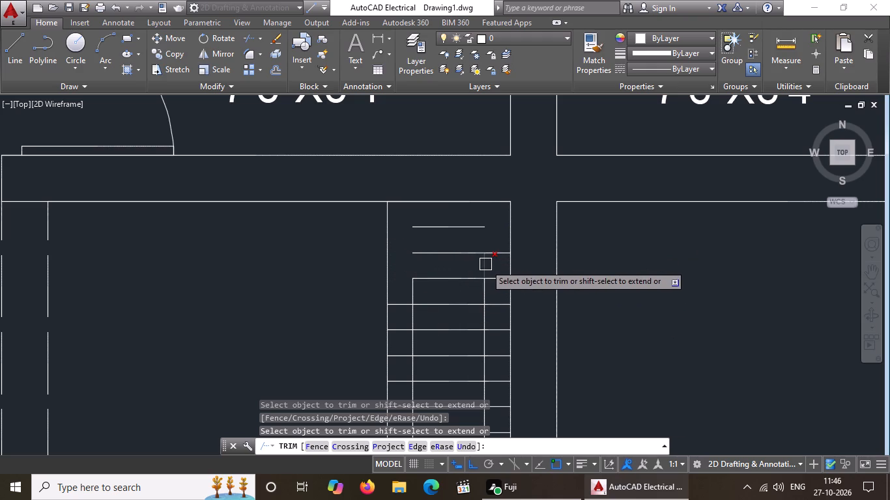
pyautogui.click(485, 264)
pyautogui.click(496, 250)
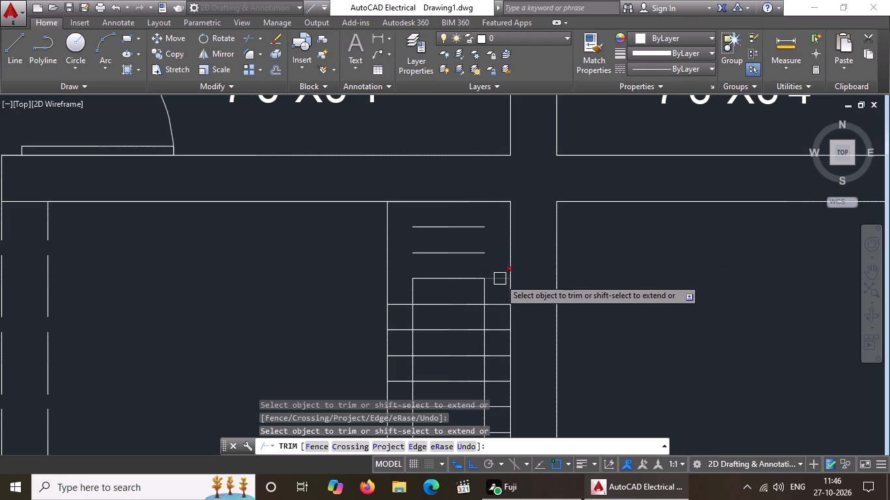
pyautogui.click(500, 279)
pyautogui.click(487, 285)
pyautogui.click(410, 291)
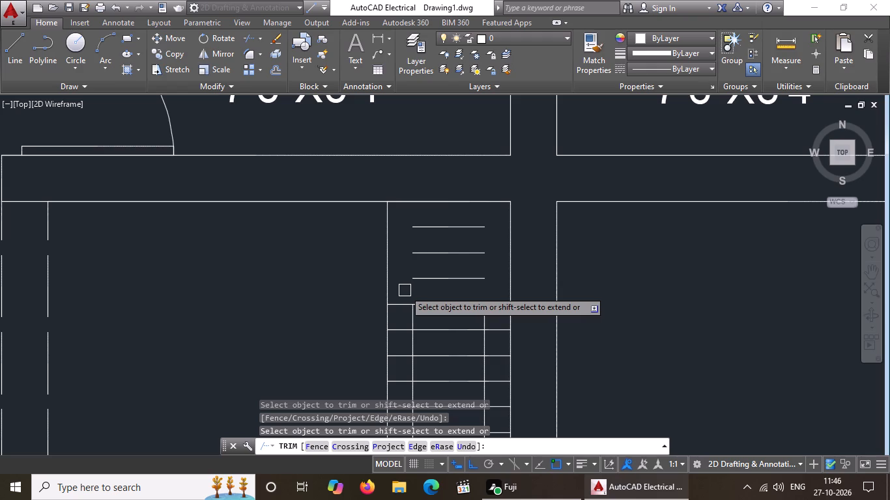
# Trim the ends of the fourth, fifth and sixth horizontal lines and the vertical offset segments below them.
pyautogui.click(400, 307)
pyautogui.moveTo(412, 316); pyautogui.dragTo(429, 314)
pyautogui.click(480, 322)
pyautogui.click(502, 307)
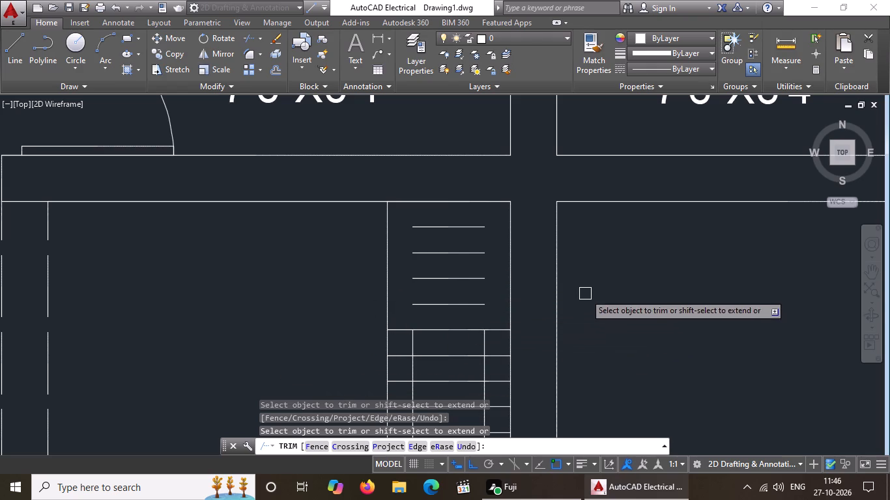
pyautogui.click(399, 328)
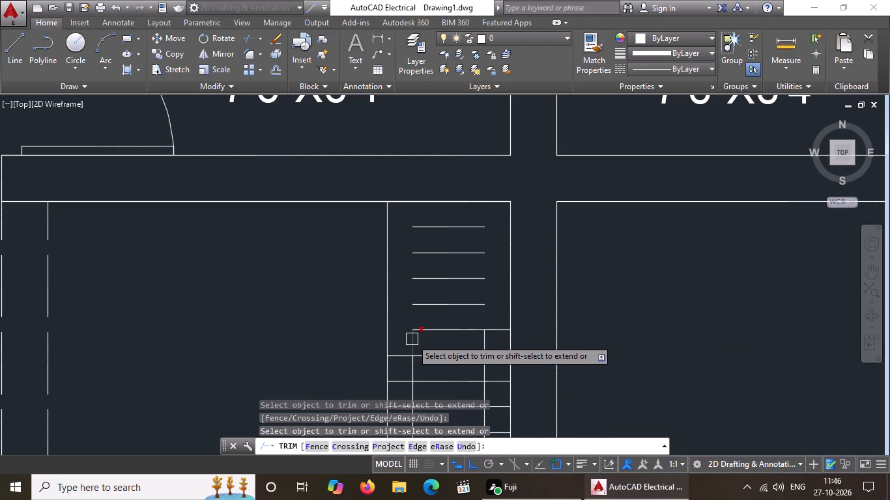
pyautogui.click(412, 340)
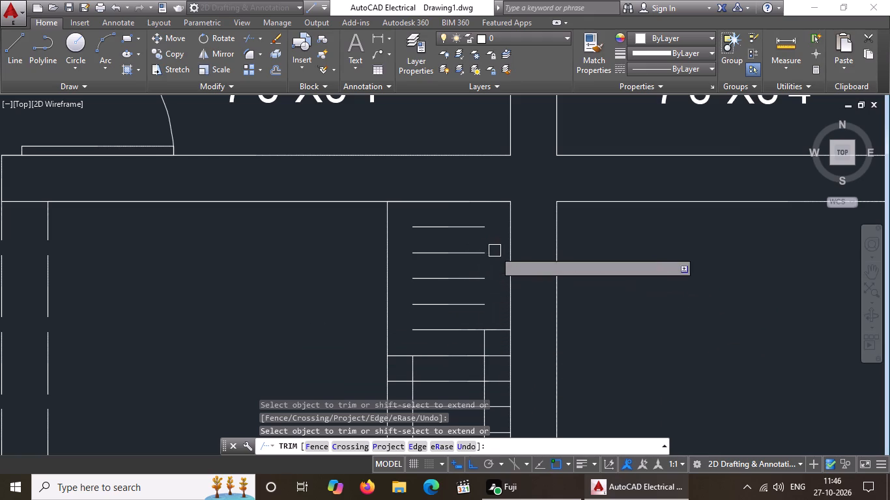
pyautogui.moveTo(481, 349); pyautogui.dragTo(489, 339)
pyautogui.click(496, 333)
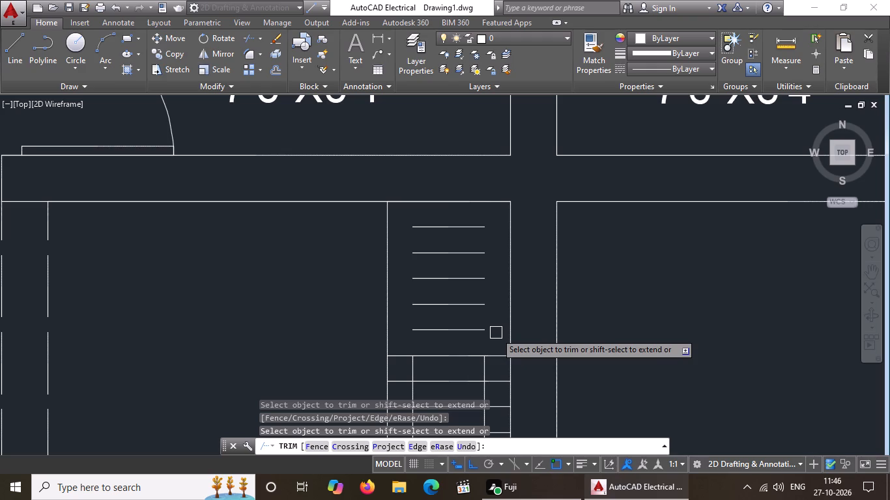
pyautogui.click(405, 356)
pyautogui.click(416, 368)
pyautogui.click(480, 368)
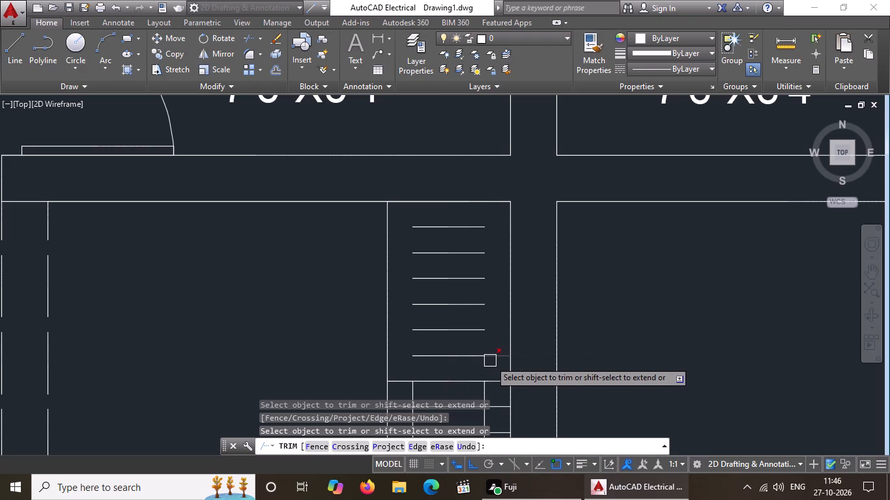
pyautogui.click(494, 357)
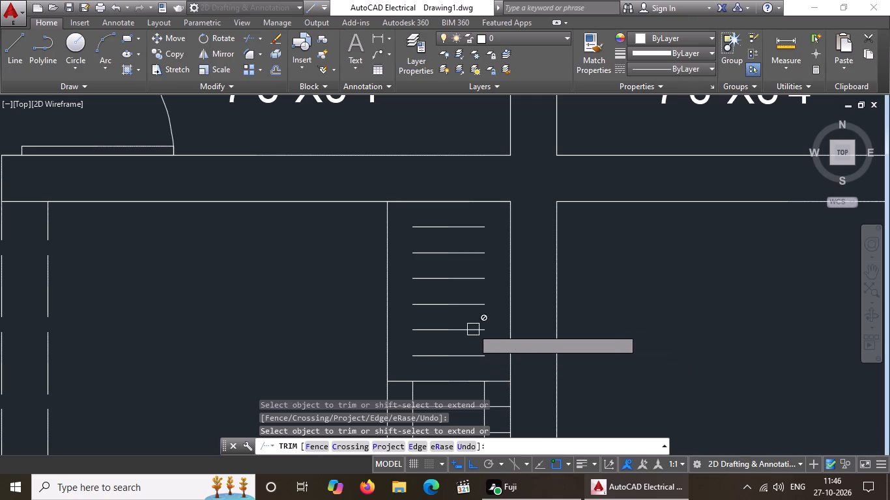
# Trim the ends of the seventh and eighth horizontal lines and the adjoining vertical offset segments.
pyautogui.scroll(-2, 472, 321)
pyautogui.scroll(3, 472, 363)
pyautogui.click(348, 292)
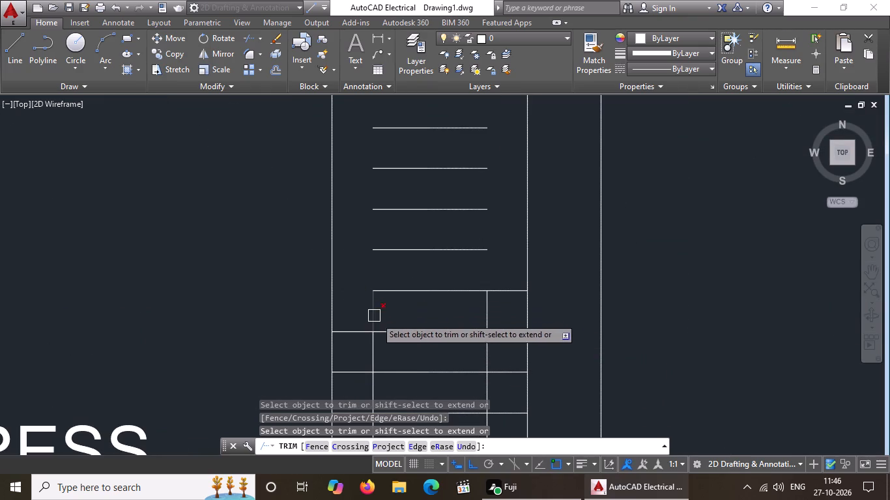
pyautogui.click(376, 316)
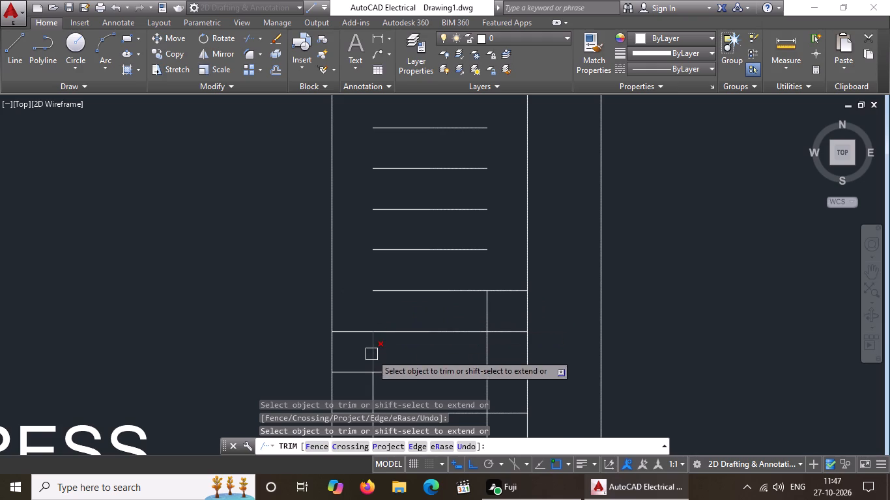
pyautogui.click(356, 331)
pyautogui.click(371, 347)
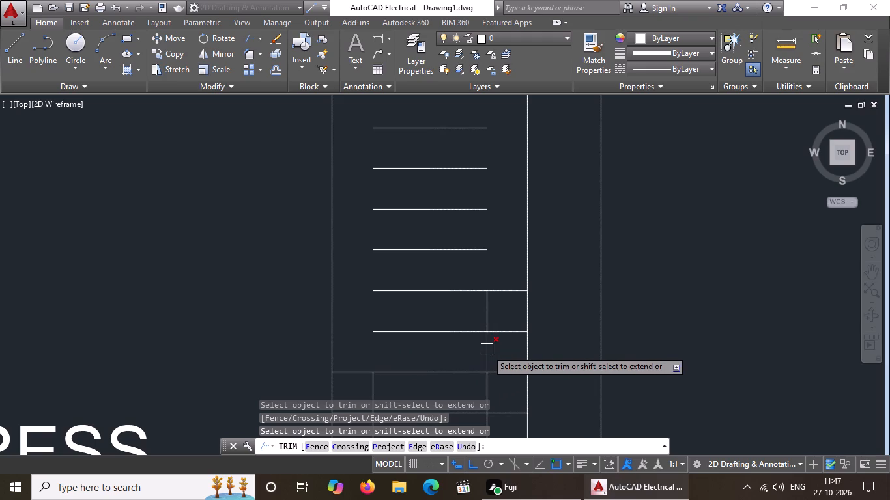
pyautogui.click(487, 350)
pyautogui.click(498, 334)
pyautogui.click(488, 315)
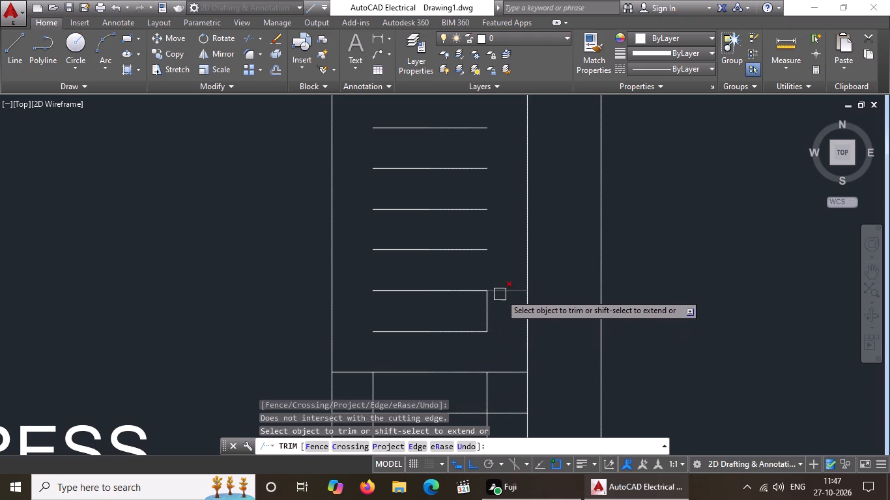
pyautogui.click(502, 290)
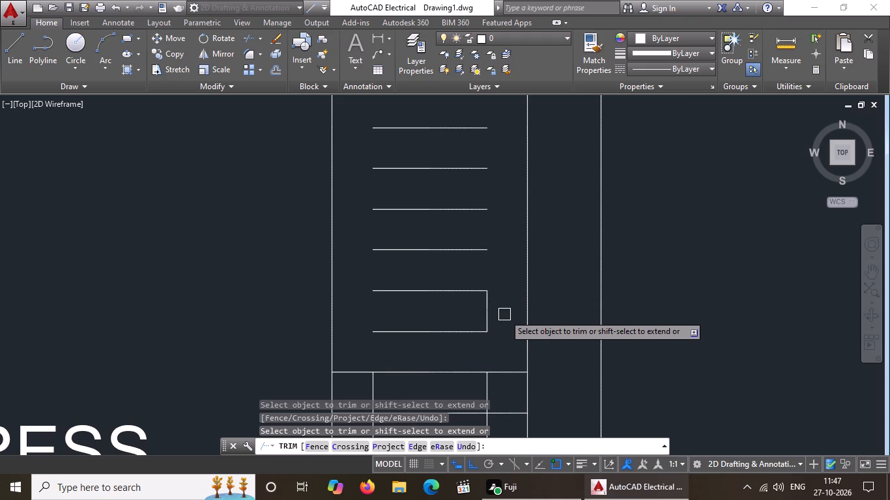
pyautogui.press('Escape')
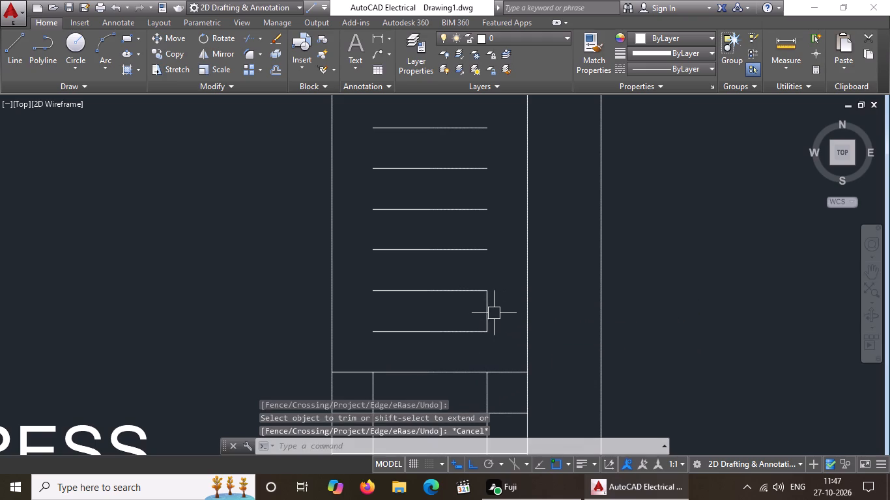
# Erase the leftover east vertical segment between the seventh and eighth horizontal lines.
pyautogui.scroll(1, 483, 311)
pyautogui.click(490, 308)
pyautogui.press('Delete')
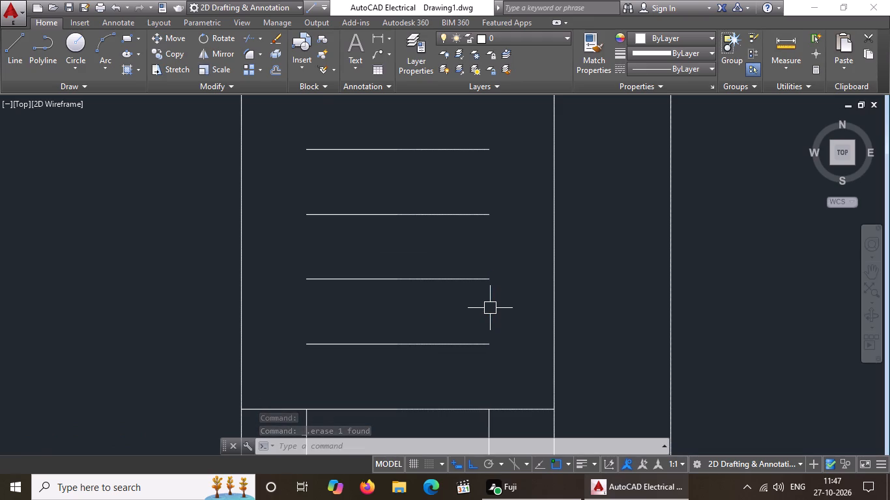
# Trim both ends of the ninth horizontal line and remove the two vertical offset segments just below it.
pyautogui.scroll(-4, 534, 291)
pyautogui.scroll(2, 551, 312)
pyautogui.press('Escape')
pyautogui.write('TR')
pyautogui.press('Return')
pyautogui.press('Return')
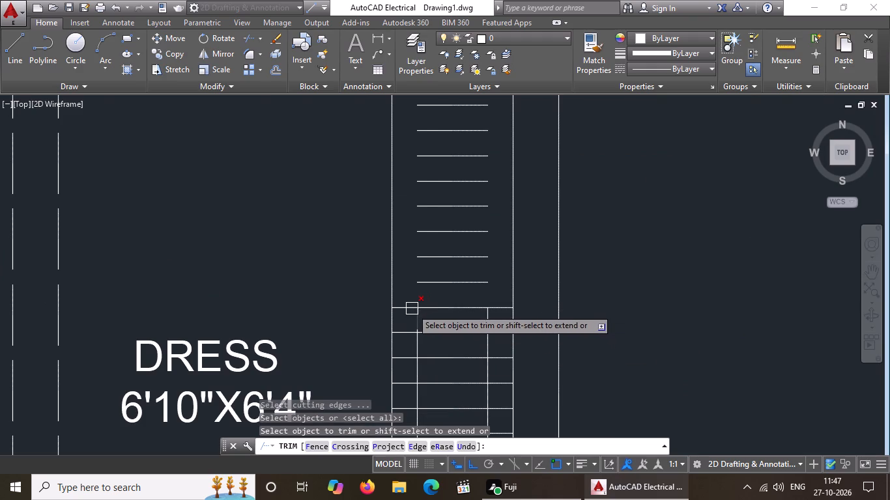
pyautogui.click(410, 309)
pyautogui.click(412, 316)
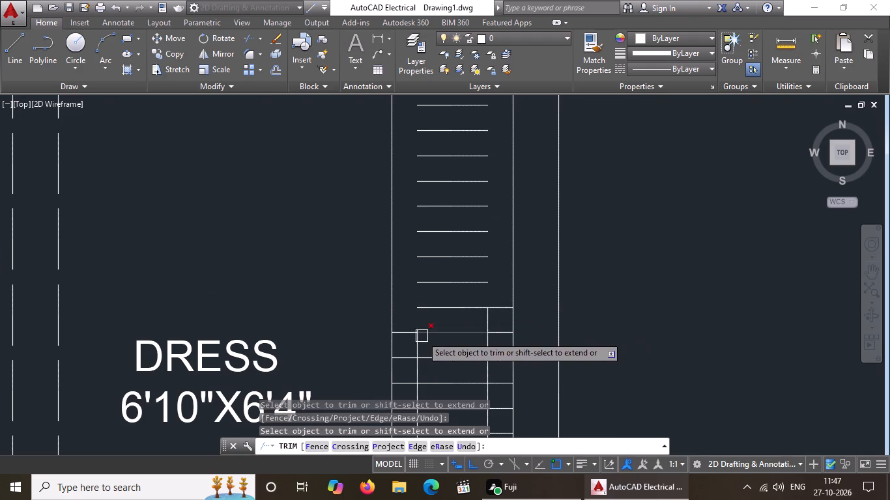
pyautogui.scroll(3, 423, 328)
pyautogui.moveTo(385, 339); pyautogui.dragTo(420, 333)
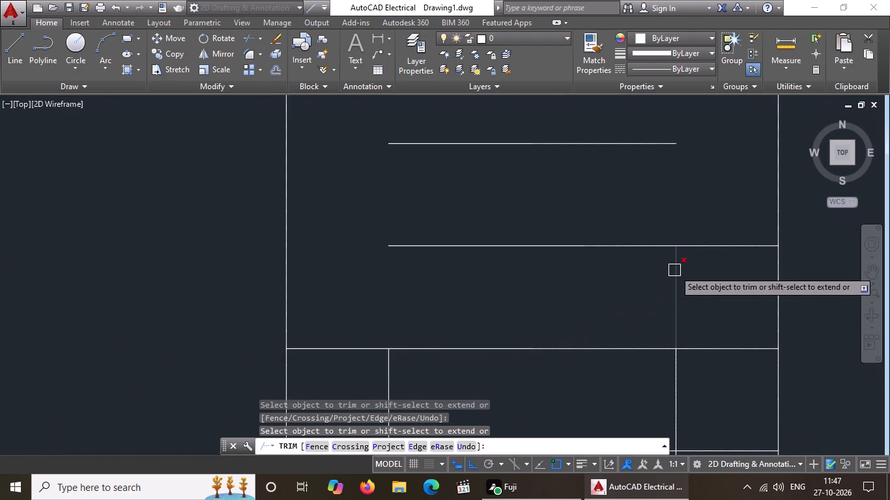
pyautogui.click(678, 269)
pyautogui.click(706, 245)
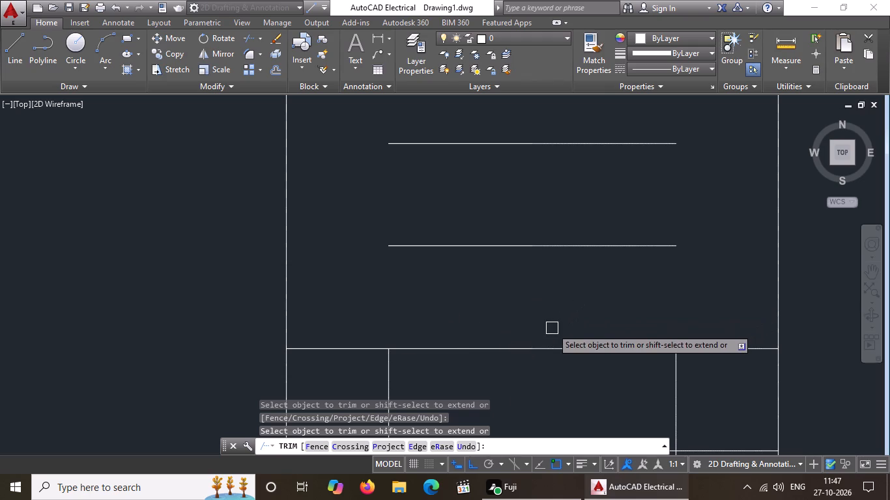
# Trim both ends of the tenth horizontal line and remove the two vertical offset segments just below it.
pyautogui.scroll(-1, 516, 342)
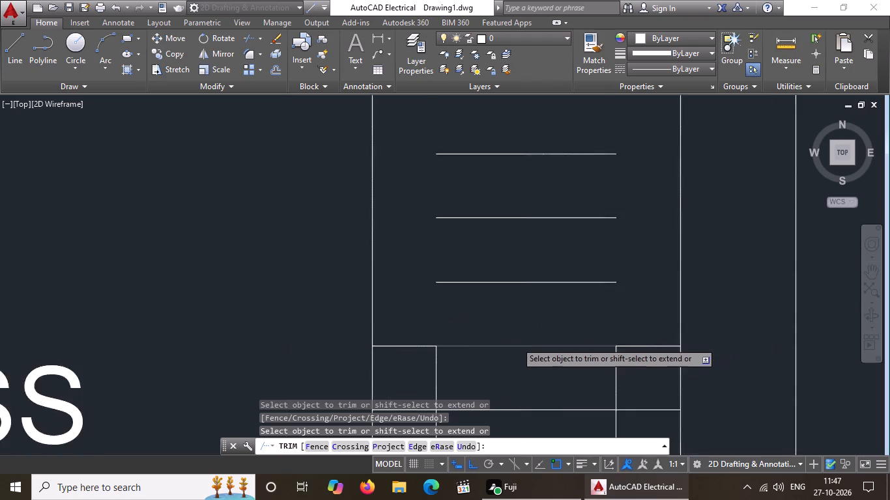
pyautogui.scroll(-1, 516, 342)
pyautogui.click(452, 348)
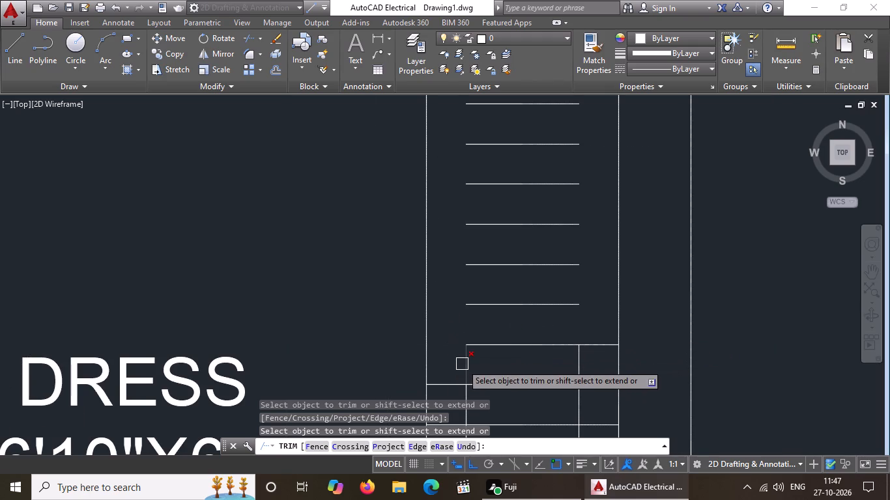
pyautogui.click(462, 364)
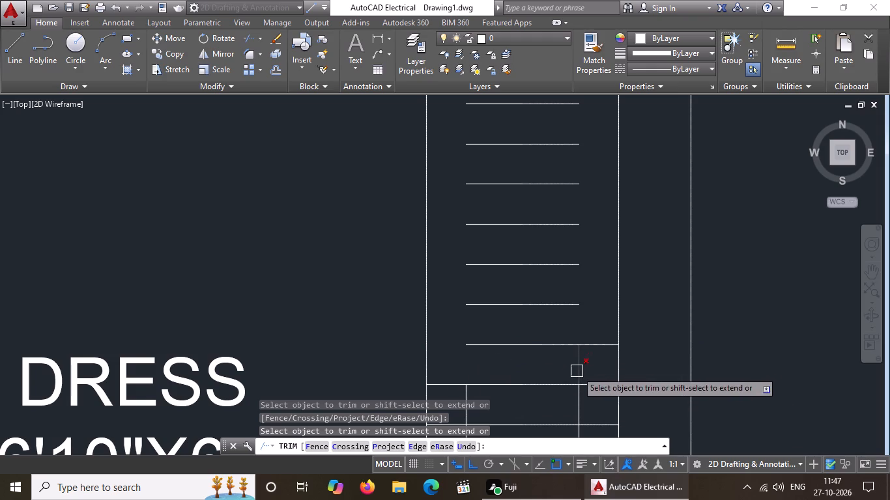
pyautogui.moveTo(577, 371); pyautogui.dragTo(593, 355)
pyautogui.click(607, 342)
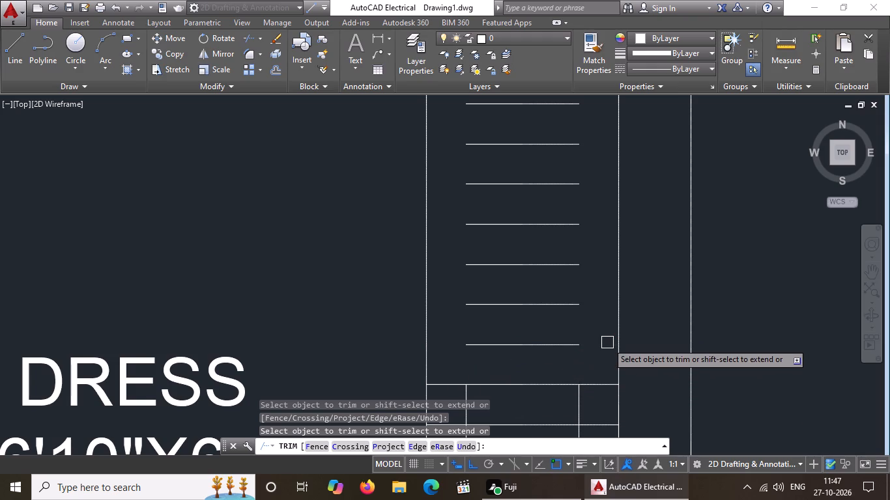
# Trim the ends of the eleventh and twelfth horizontal lines and the vertical offset segments below them.
pyautogui.scroll(-3, 596, 328)
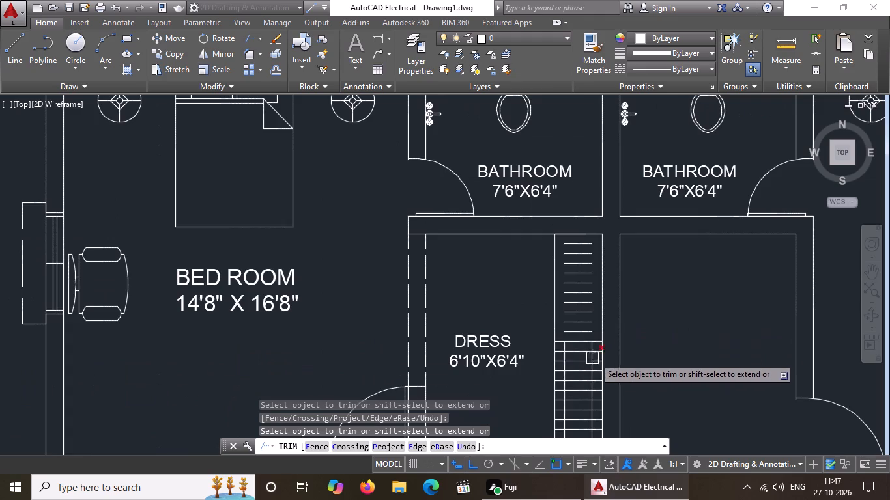
pyautogui.scroll(3, 599, 350)
pyautogui.click(432, 320)
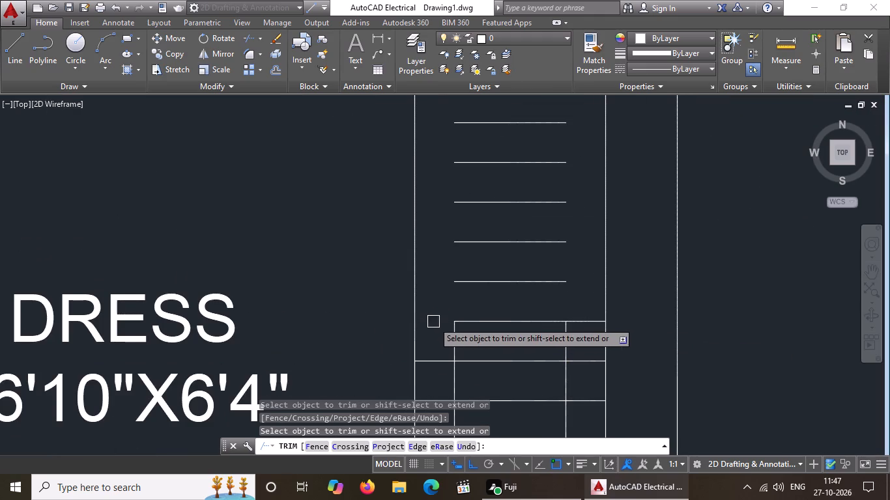
pyautogui.click(453, 340)
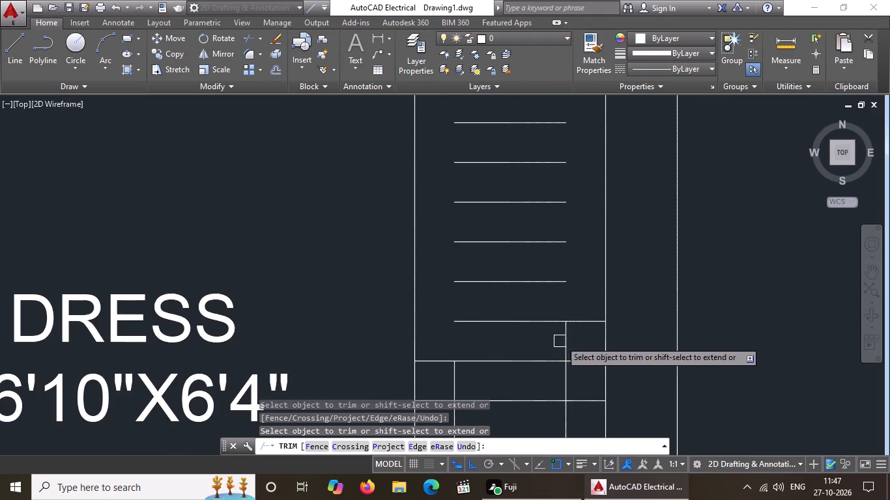
pyautogui.click(567, 345)
pyautogui.click(590, 323)
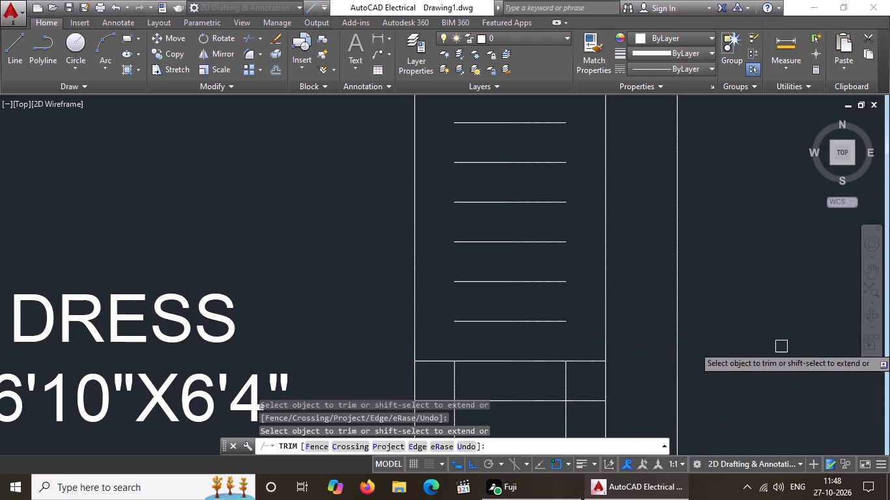
pyautogui.click(590, 365)
pyautogui.click(566, 377)
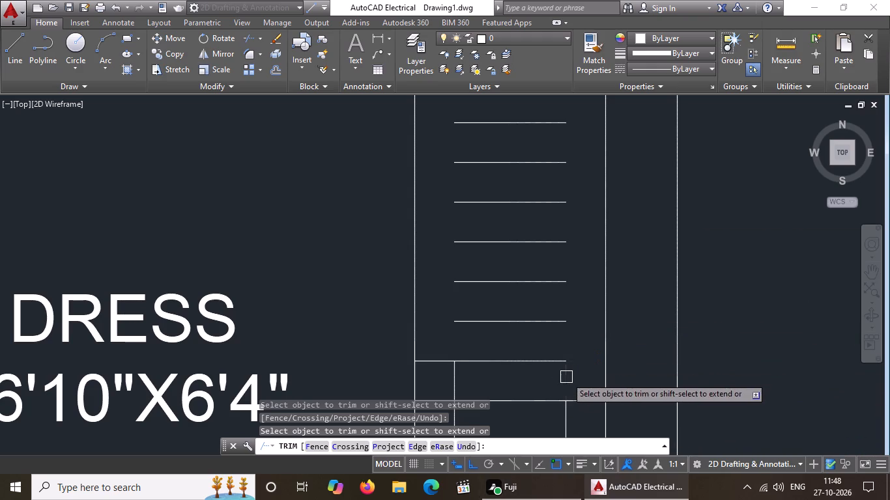
pyautogui.click(455, 383)
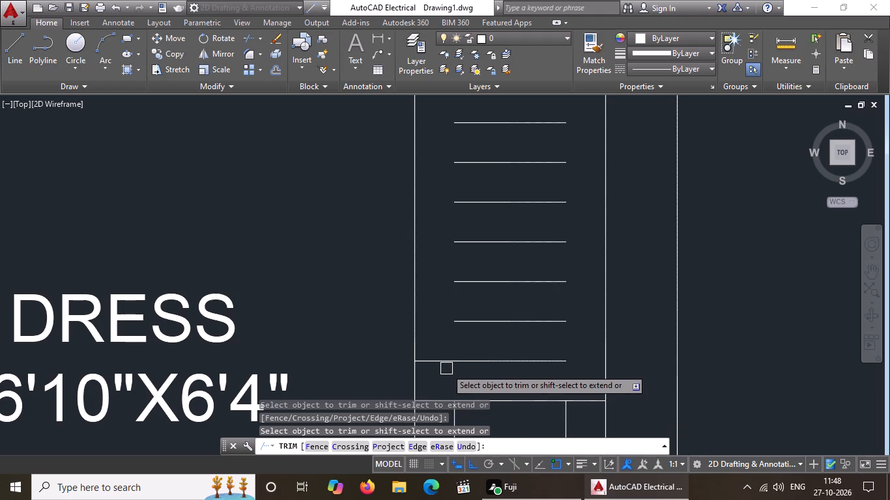
pyautogui.click(446, 365)
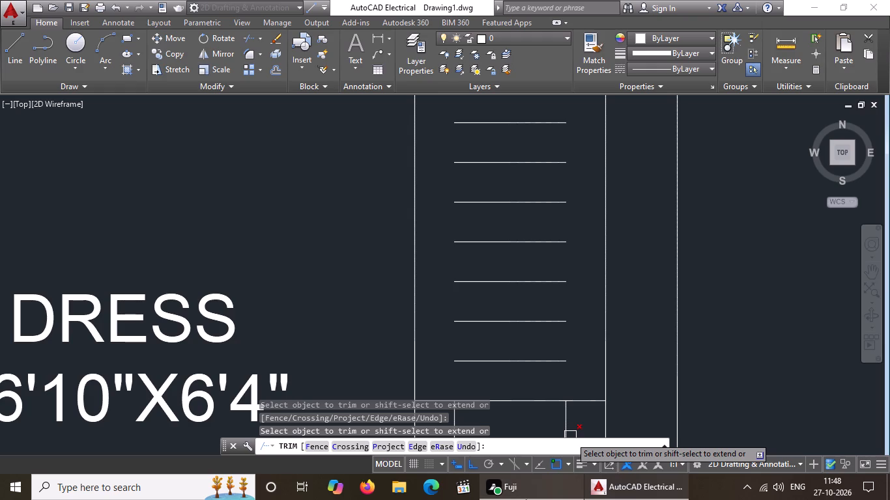
# Trim both ends of the thirteenth horizontal line and remove the two vertical offset segments just below it.
pyautogui.scroll(-2, 519, 361)
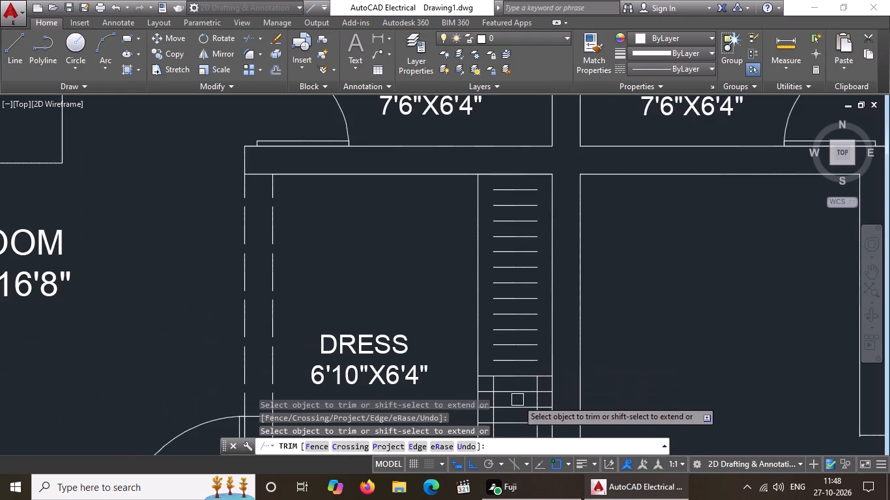
pyautogui.scroll(2, 515, 396)
pyautogui.click(455, 370)
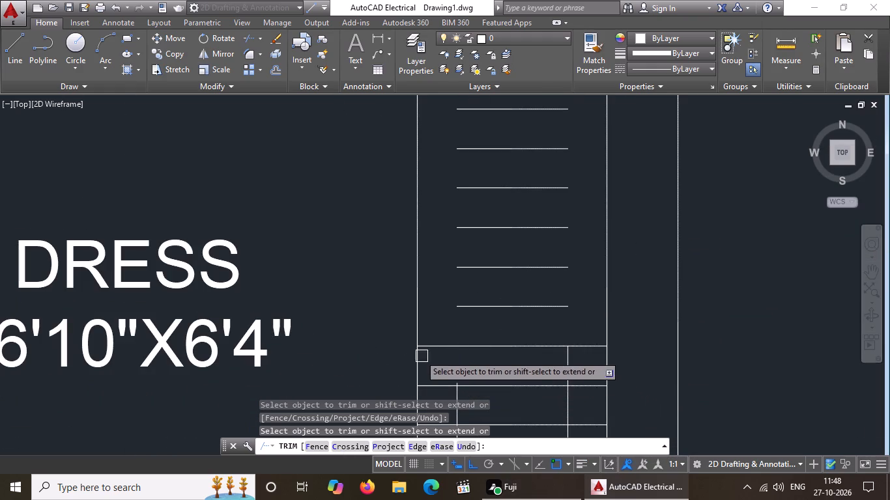
pyautogui.click(441, 346)
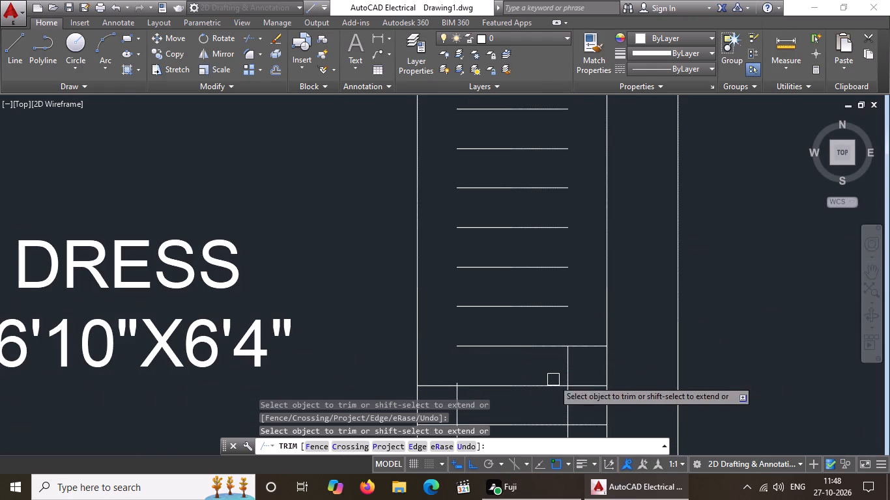
pyautogui.click(567, 373)
pyautogui.click(581, 347)
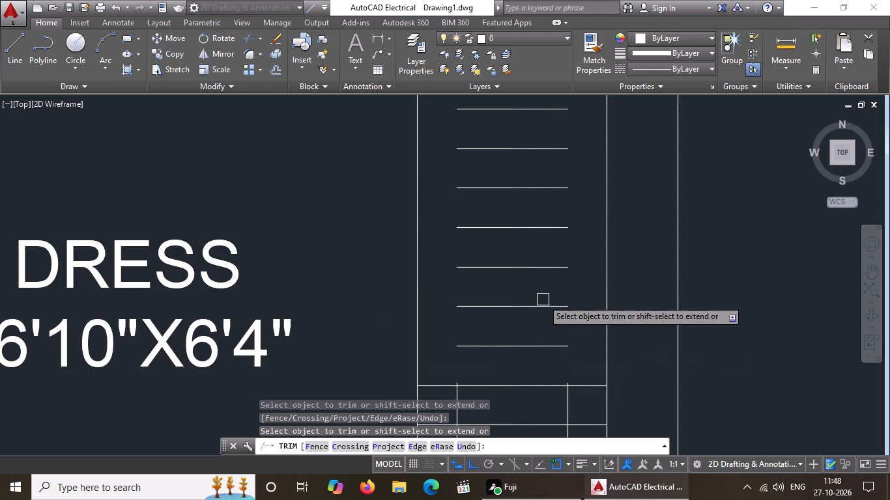
# Trim the two short vertical stubs projecting above the fourteenth horizontal line.
pyautogui.scroll(-2, 543, 299)
pyautogui.scroll(3, 534, 348)
pyautogui.scroll(3, 416, 309)
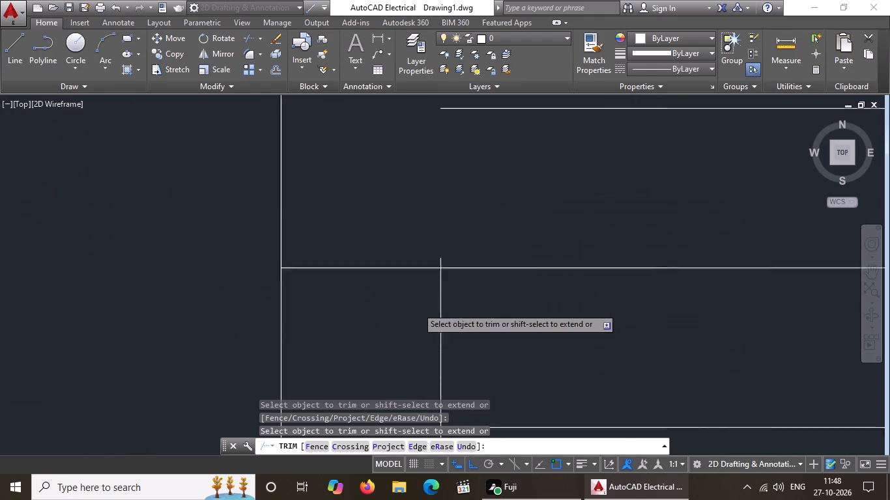
pyautogui.click(454, 233)
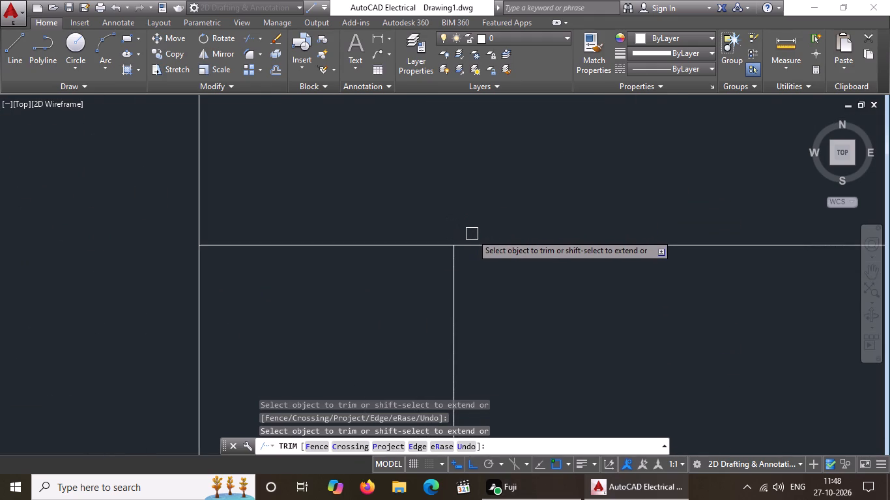
pyautogui.scroll(-2, 473, 230)
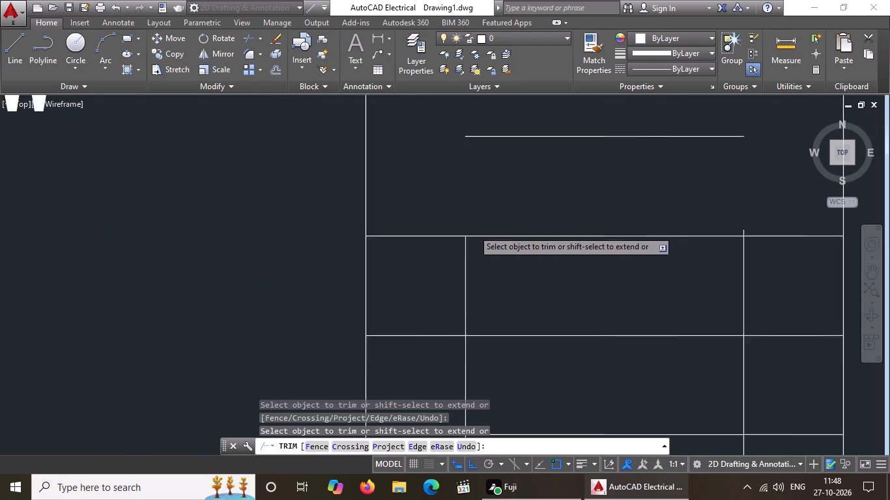
pyautogui.scroll(-1, 473, 230)
pyautogui.scroll(3, 644, 229)
pyautogui.click(635, 232)
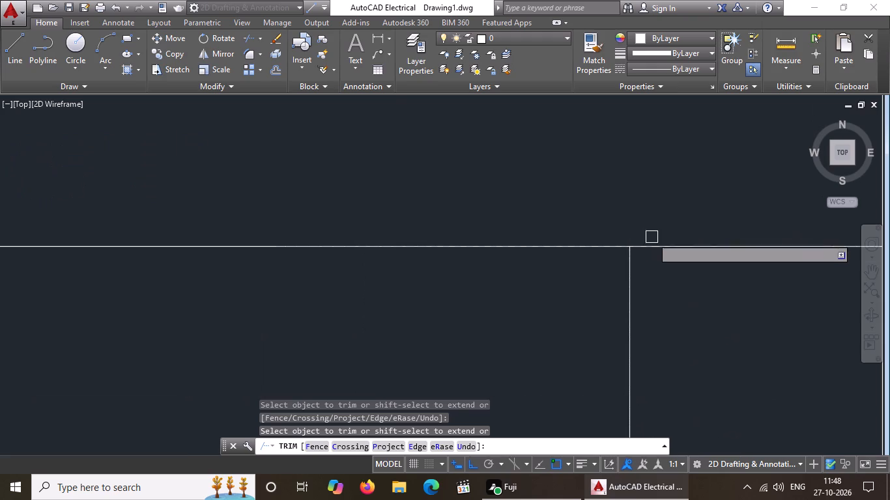
# Trim both ends of the fourteenth horizontal line and remove the two vertical offset segments just below it.
pyautogui.click(658, 242)
pyautogui.click(634, 266)
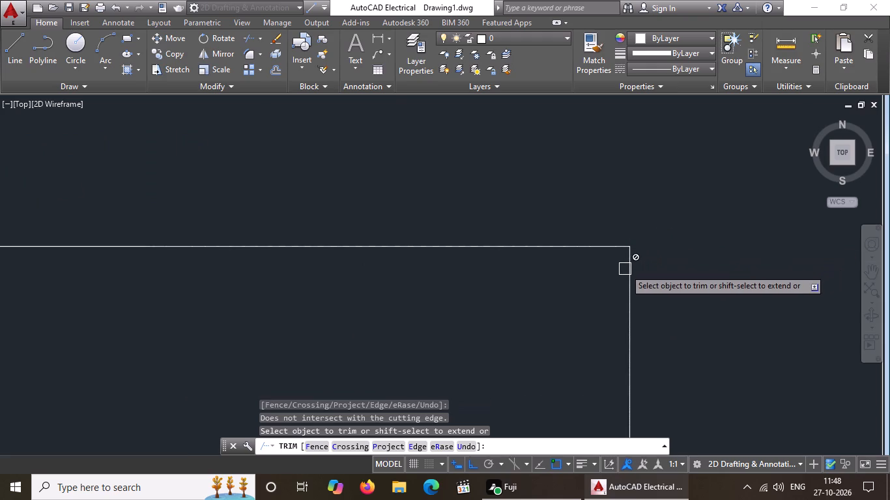
pyautogui.click(625, 270)
pyautogui.scroll(-4, 650, 283)
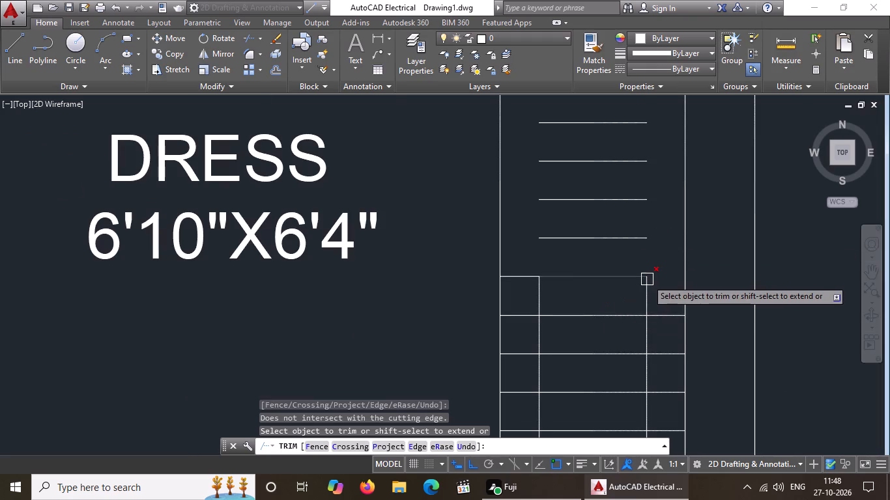
pyautogui.click(642, 299)
pyautogui.click(544, 299)
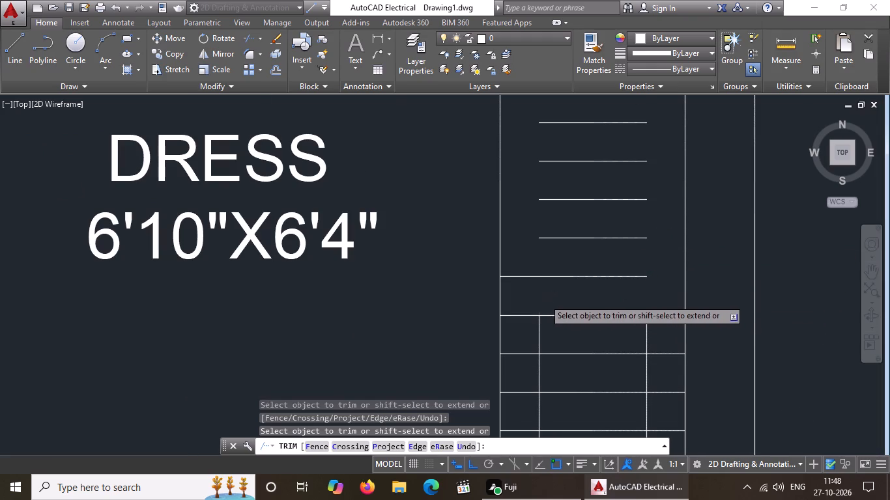
pyautogui.click(518, 275)
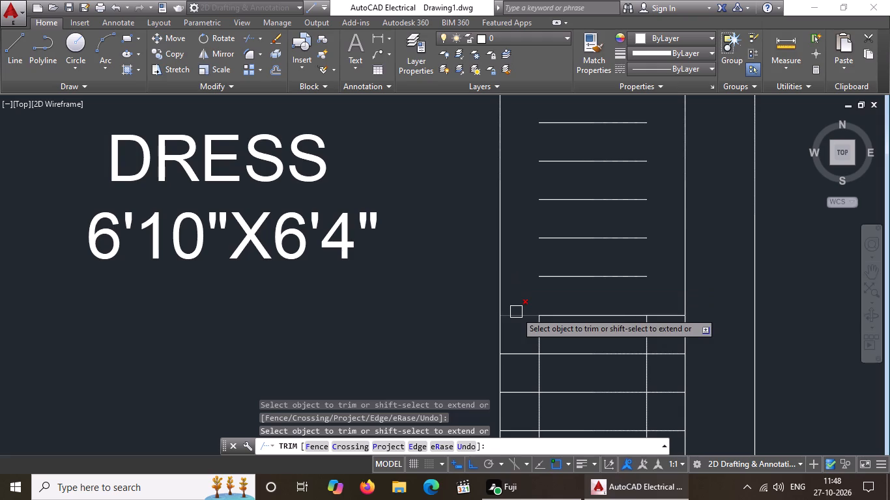
# Trim the ends of the fifteenth and sixteenth horizontal lines and the vertical offset segments below them.
pyautogui.click(516, 312)
pyautogui.moveTo(539, 340); pyautogui.dragTo(549, 341)
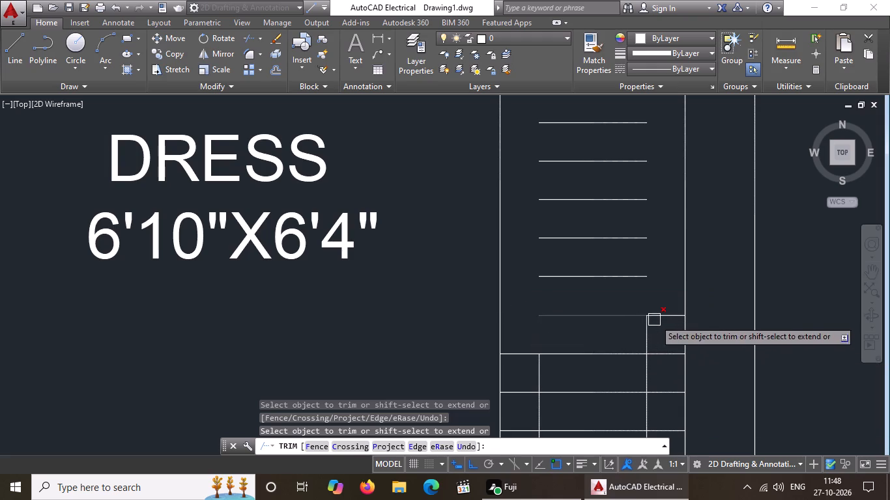
pyautogui.click(665, 314)
pyautogui.click(651, 334)
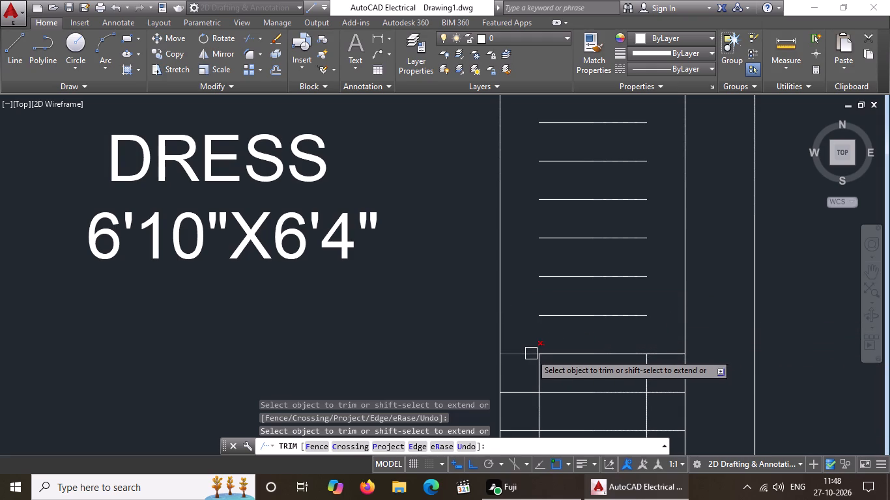
pyautogui.moveTo(531, 353); pyautogui.dragTo(532, 359)
pyautogui.click(537, 368)
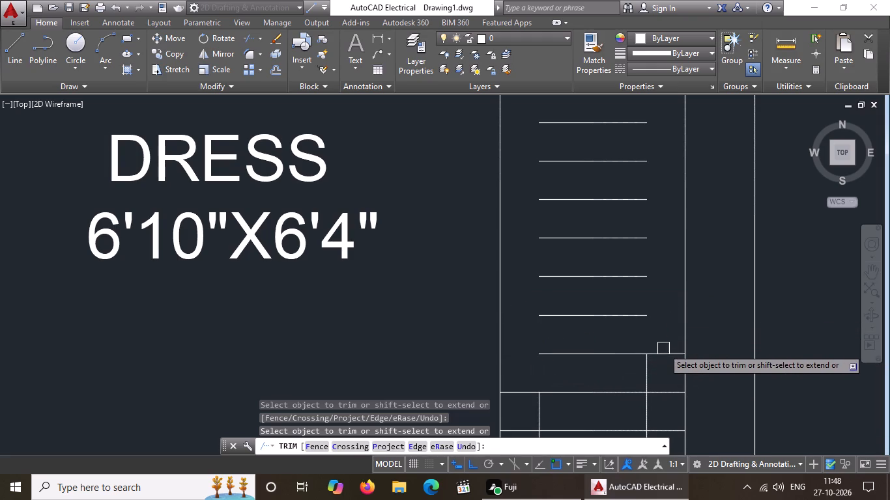
pyautogui.click(663, 354)
pyautogui.click(646, 373)
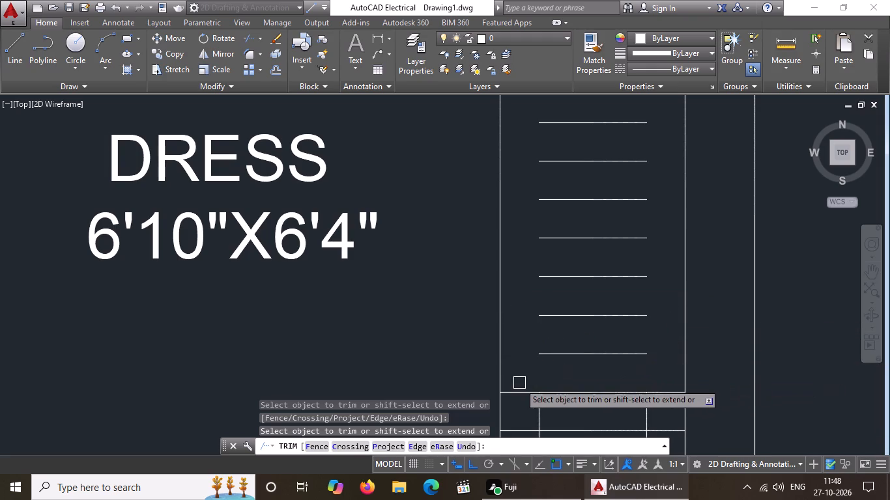
# Trim both ends of the seventeenth horizontal line and remove the two vertical offset segments just below it.
pyautogui.click(519, 383)
pyautogui.click(517, 397)
pyautogui.click(541, 406)
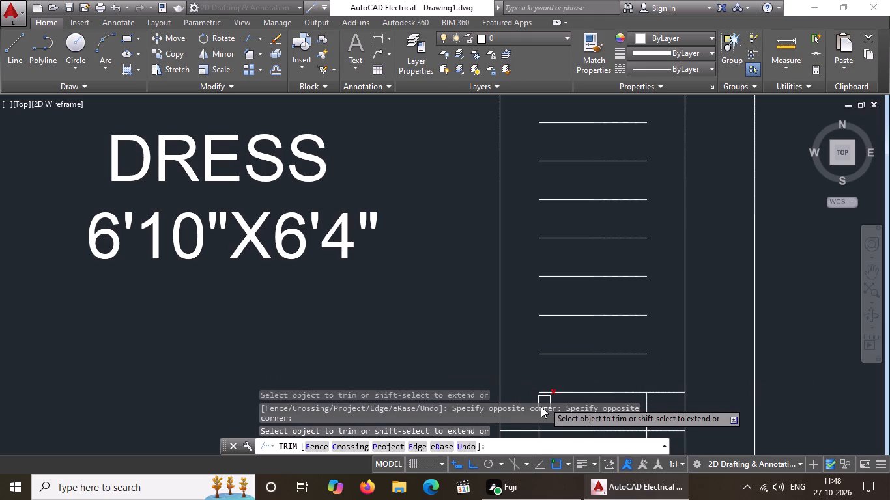
pyautogui.scroll(-3, 605, 236)
pyautogui.scroll(3, 602, 291)
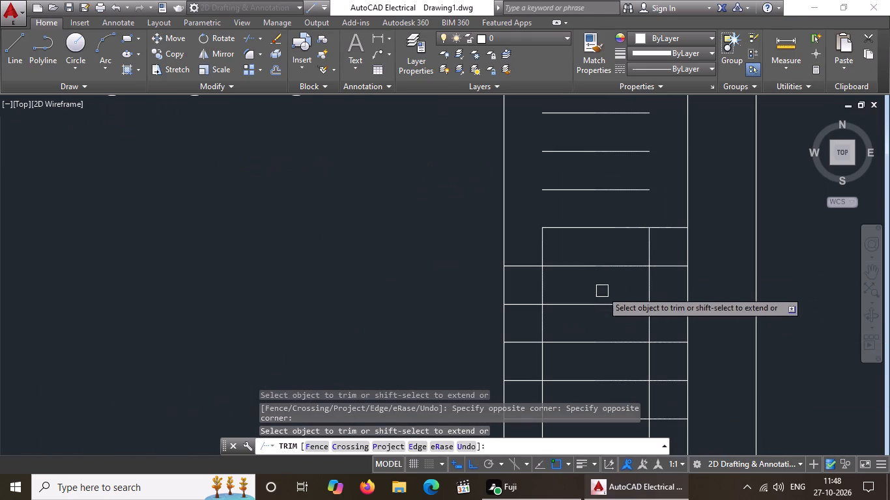
pyautogui.click(545, 251)
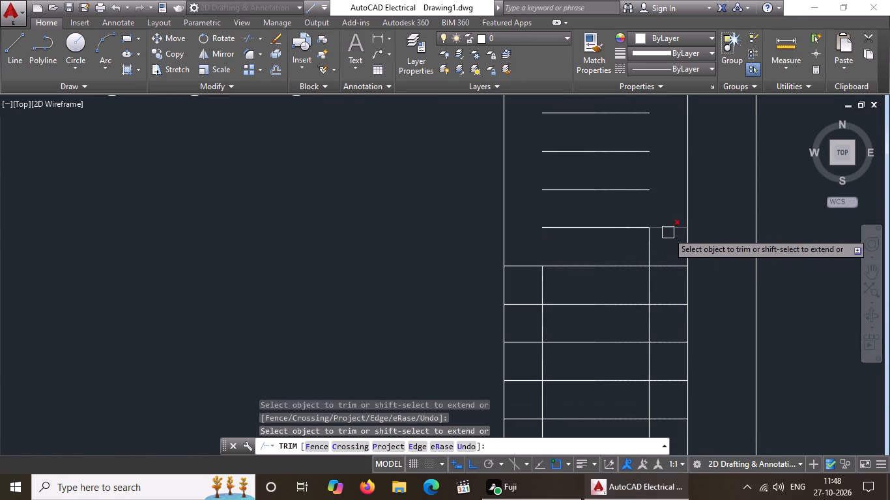
pyautogui.click(669, 229)
pyautogui.click(652, 244)
# Trim the ends of the eighteenth, nineteenth and twentieth horizontal lines and the vertical offset segments below them.
pyautogui.click(524, 268)
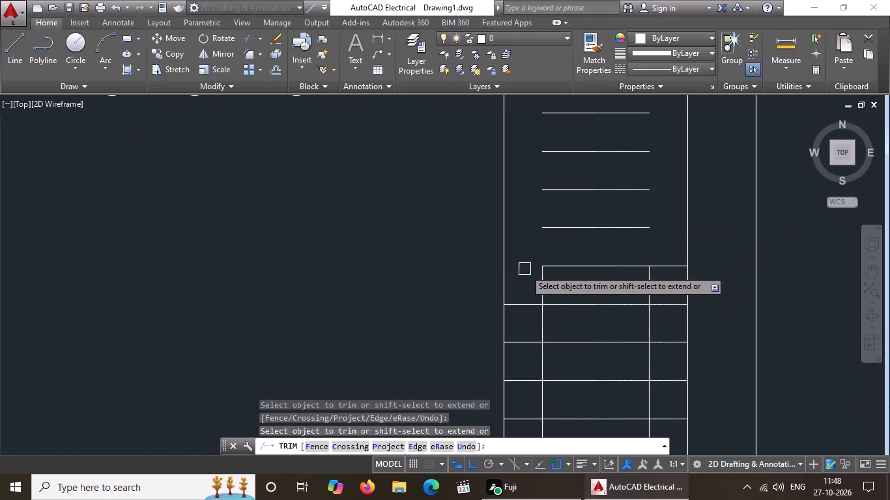
pyautogui.click(542, 279)
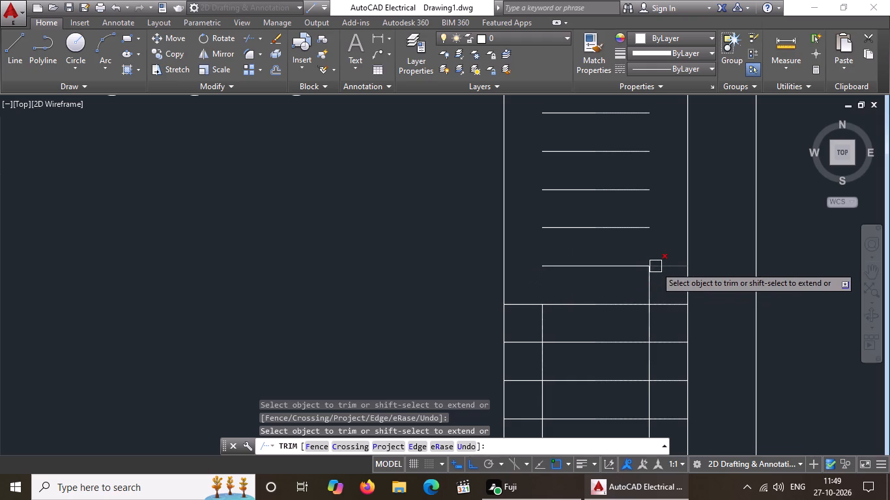
pyautogui.click(661, 266)
pyautogui.click(652, 285)
pyautogui.click(526, 306)
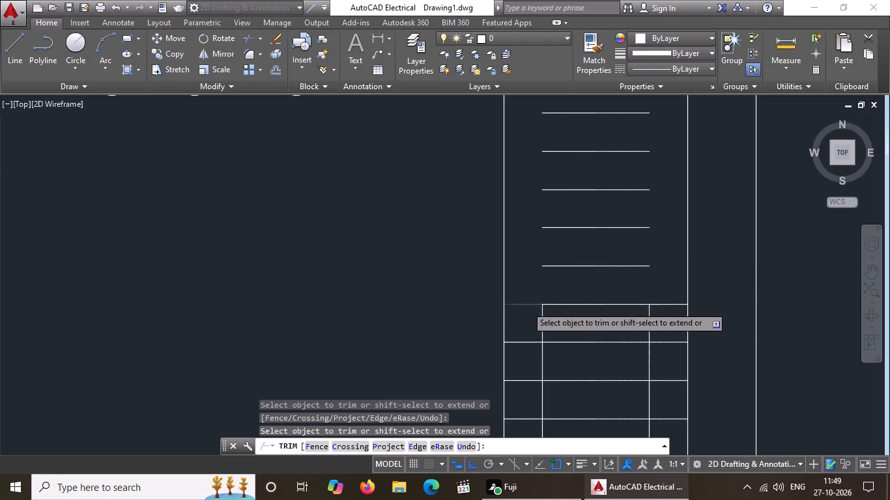
pyautogui.click(539, 319)
pyautogui.click(661, 307)
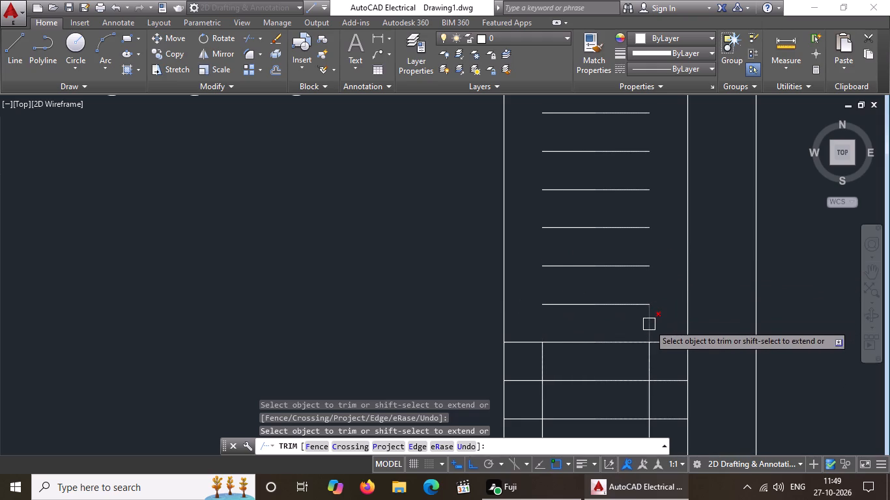
pyautogui.moveTo(649, 324); pyautogui.dragTo(642, 331)
pyautogui.click(523, 344)
pyautogui.moveTo(538, 358); pyautogui.dragTo(575, 357)
pyautogui.moveTo(676, 342); pyautogui.dragTo(668, 348)
pyautogui.click(650, 365)
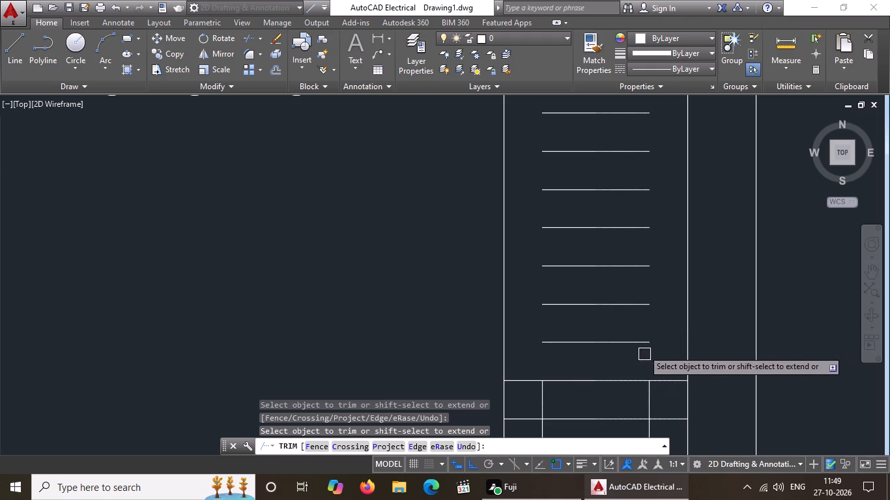
# Trim both ends of the wardrobe's last two horizontal lines and the two vertical offset segments between them.
pyautogui.scroll(-2, 554, 288)
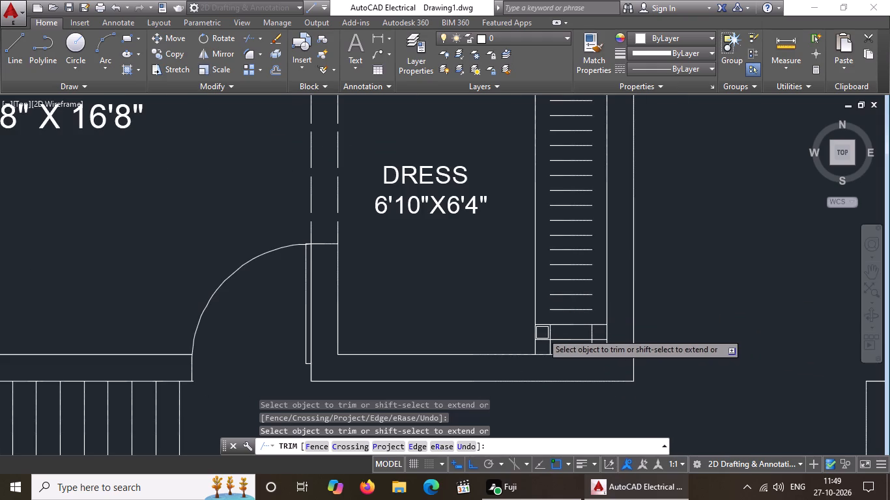
pyautogui.scroll(1, 543, 325)
pyautogui.click(539, 326)
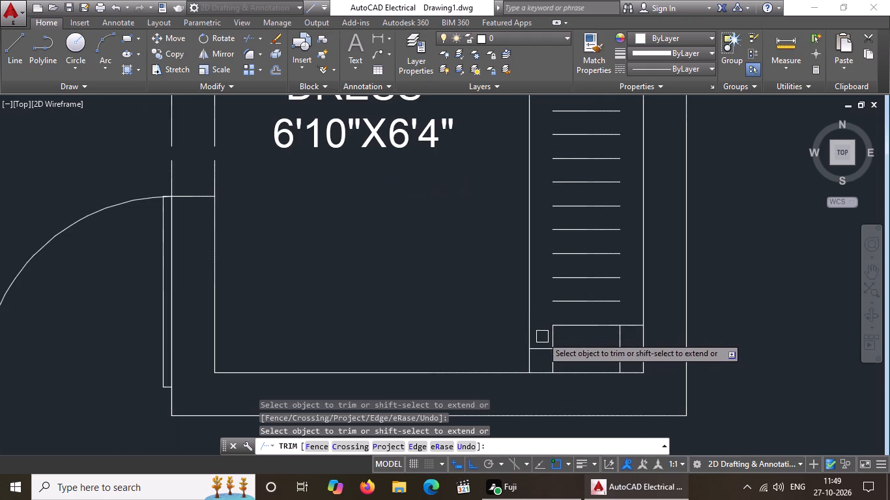
pyautogui.click(552, 338)
pyautogui.click(631, 326)
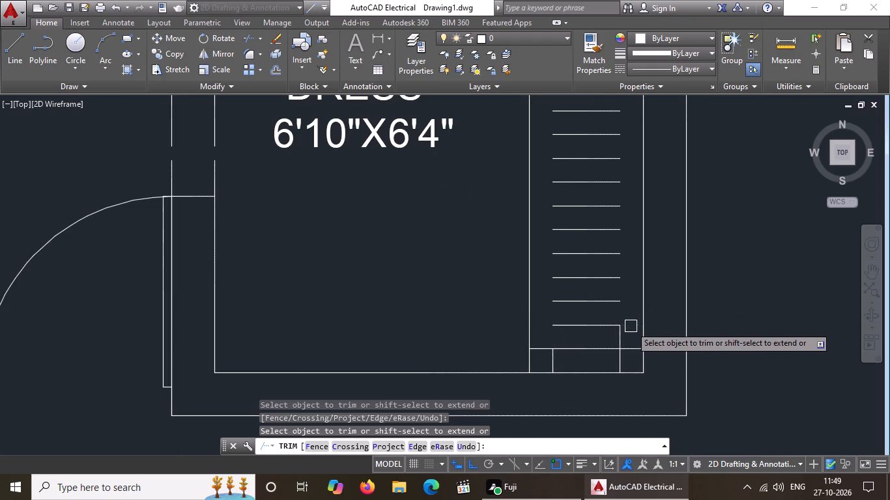
pyautogui.moveTo(623, 338); pyautogui.dragTo(614, 341)
pyautogui.click(545, 348)
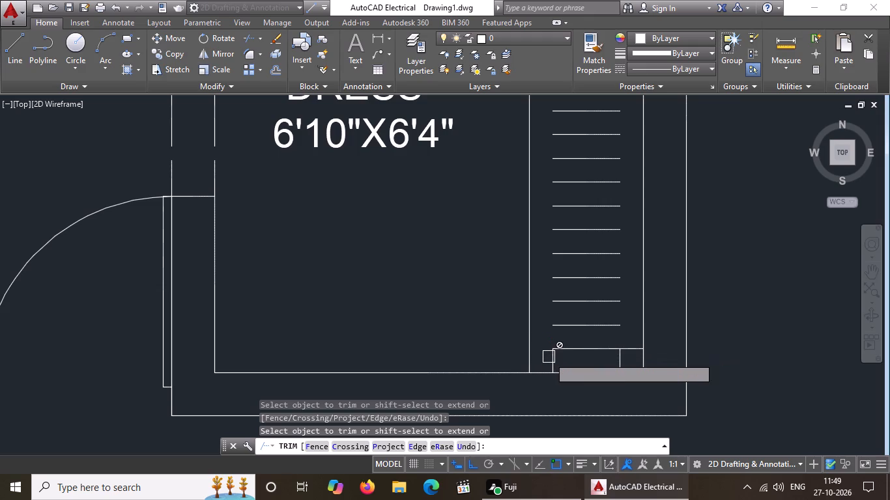
pyautogui.scroll(2, 554, 359)
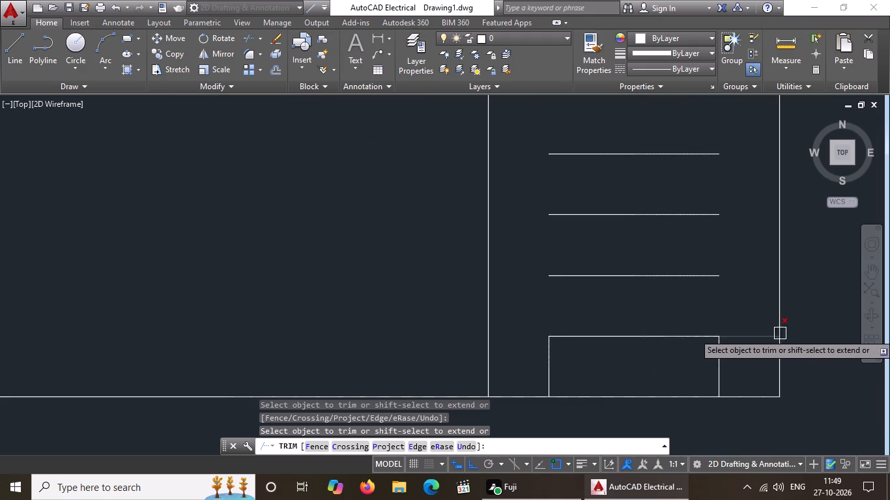
pyautogui.click(747, 339)
pyautogui.press('Escape')
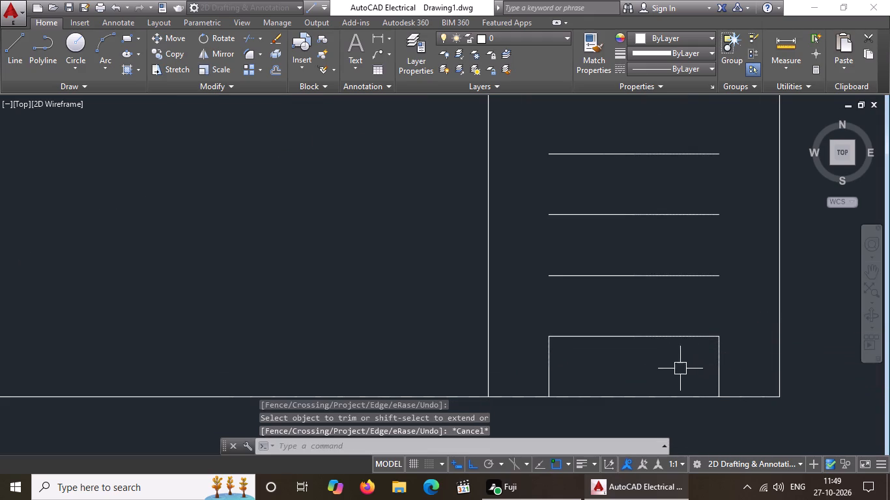
# Erase the two leftover vertical offset segments below the wardrobe's last horizontal line.
pyautogui.click(551, 363)
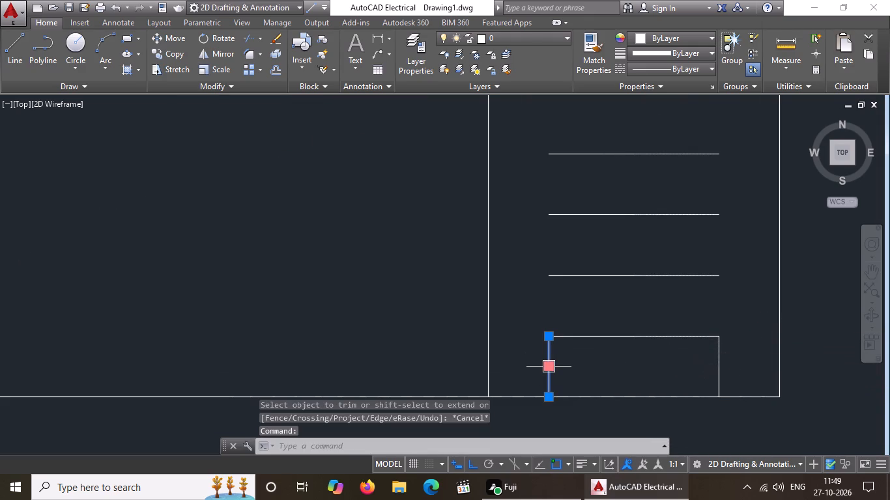
pyautogui.press('Delete')
pyautogui.click(717, 363)
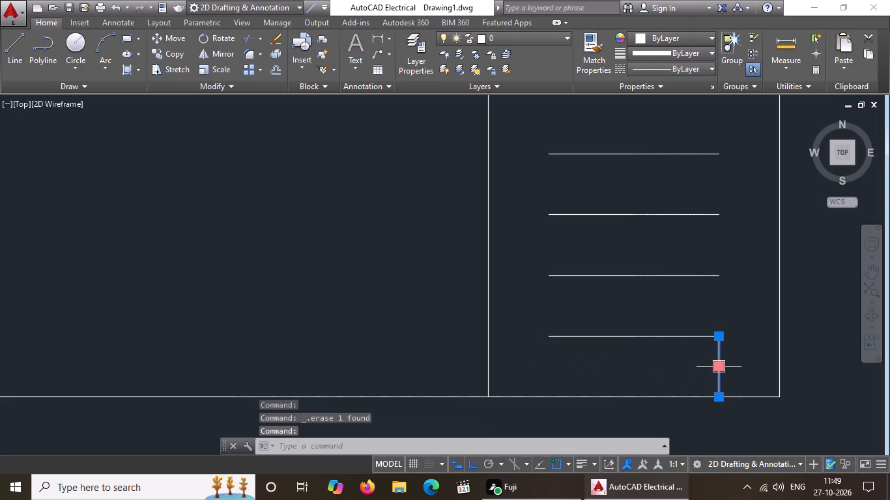
pyautogui.press('Delete')
# Move both 14'8" X 16'8" BED ROOM labels straight down, farther below their beds.
pyautogui.scroll(-5, 672, 350)
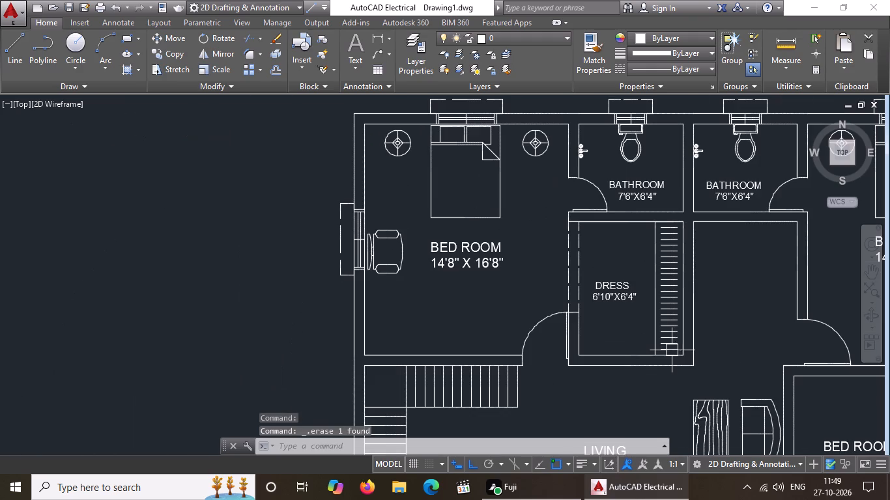
pyautogui.moveTo(683, 329); pyautogui.dragTo(559, 328, button='middle')
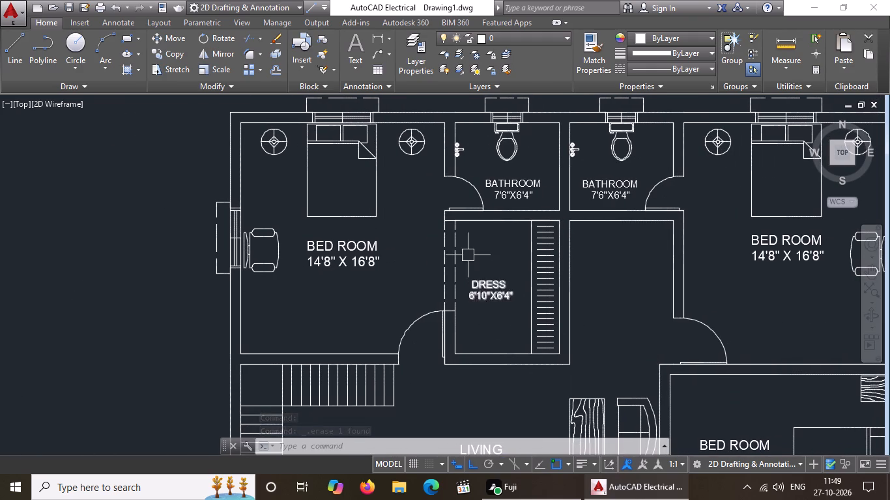
pyautogui.scroll(-1, 468, 255)
pyautogui.click(389, 255)
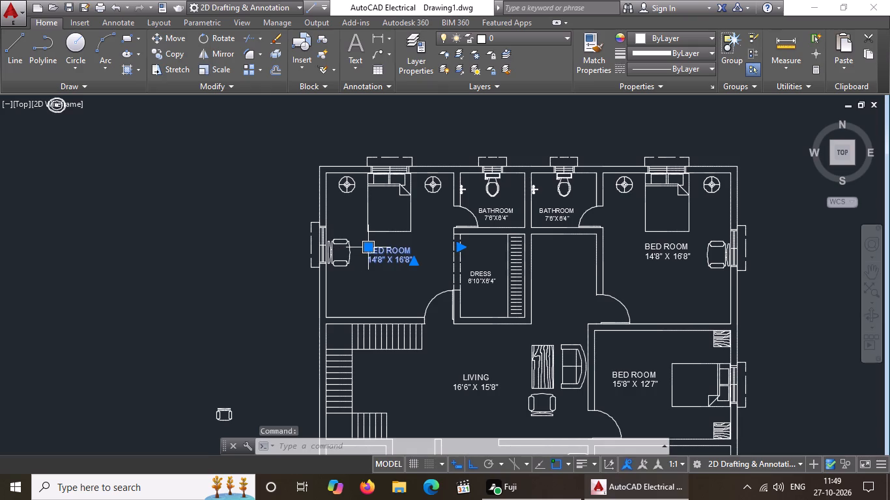
pyautogui.click(366, 244)
pyautogui.click(369, 268)
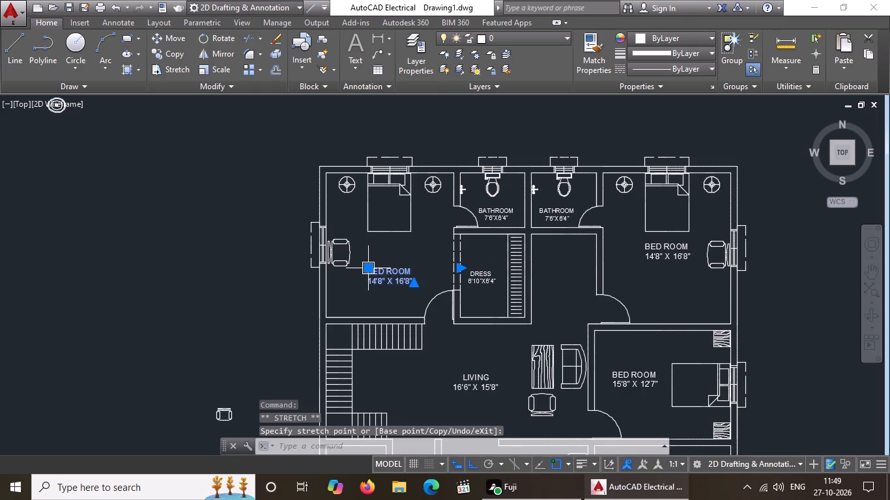
pyautogui.click(667, 253)
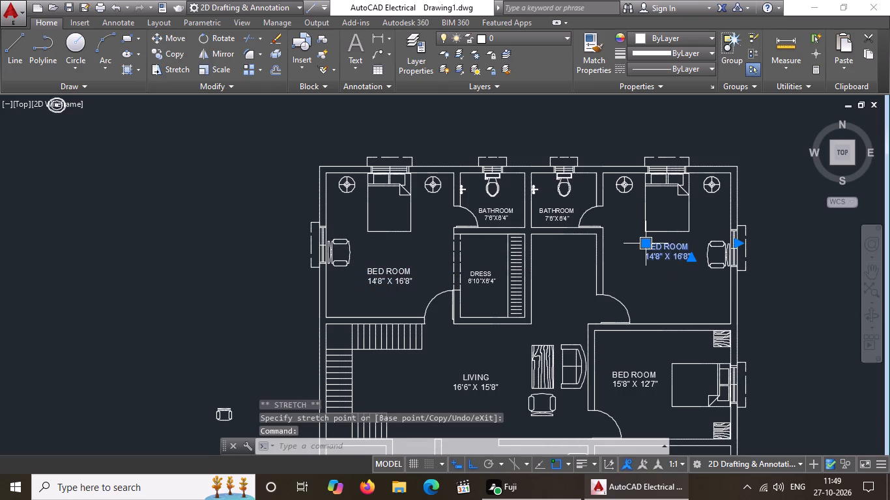
pyautogui.click(646, 242)
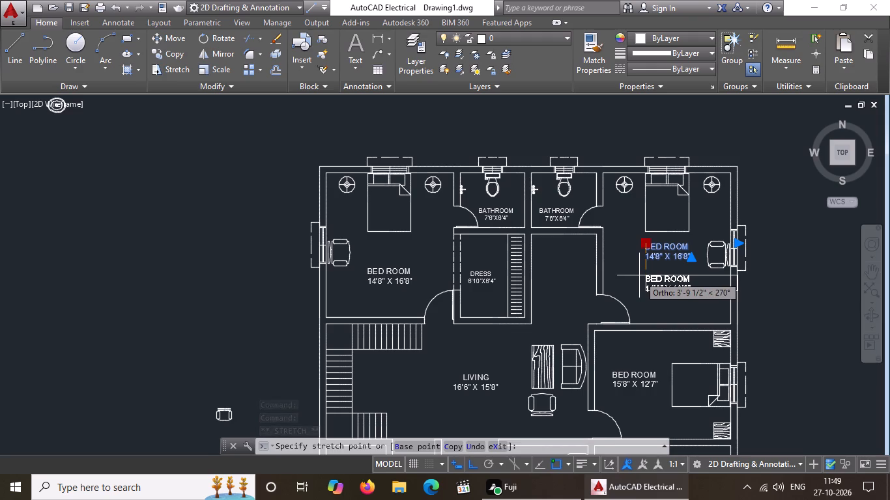
pyautogui.click(640, 273)
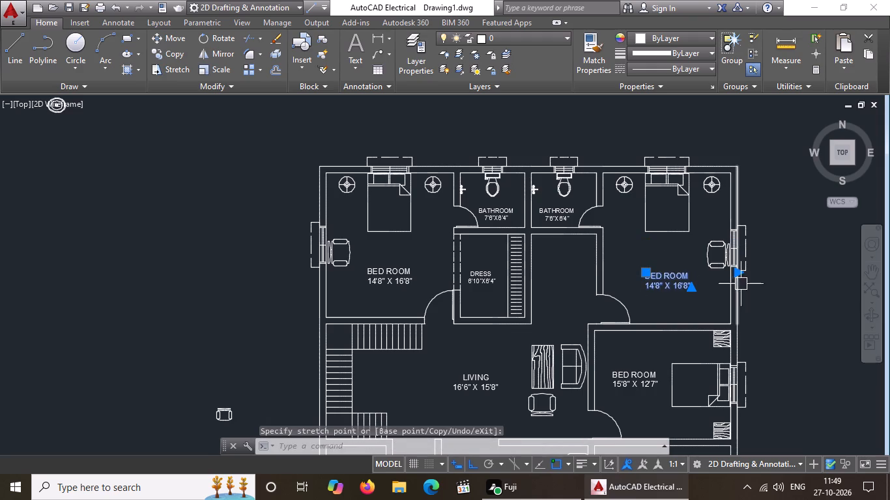
pyautogui.press('Escape')
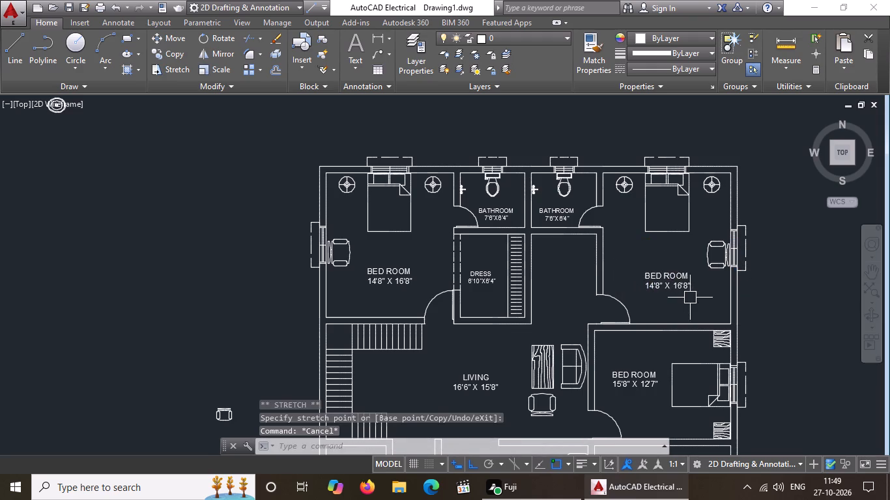
# Delete the spare three-seat sofa lying outside the house plan.
pyautogui.scroll(-2, 690, 298)
pyautogui.scroll(2, 673, 339)
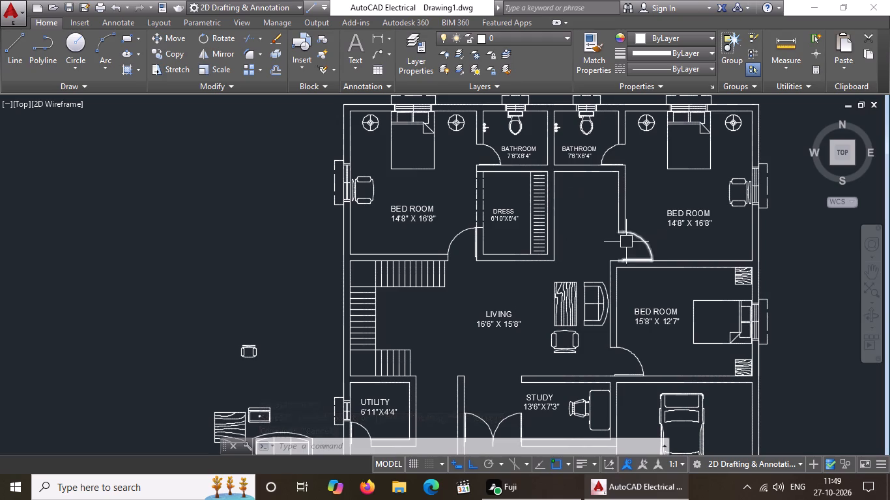
pyautogui.scroll(-1, 590, 275)
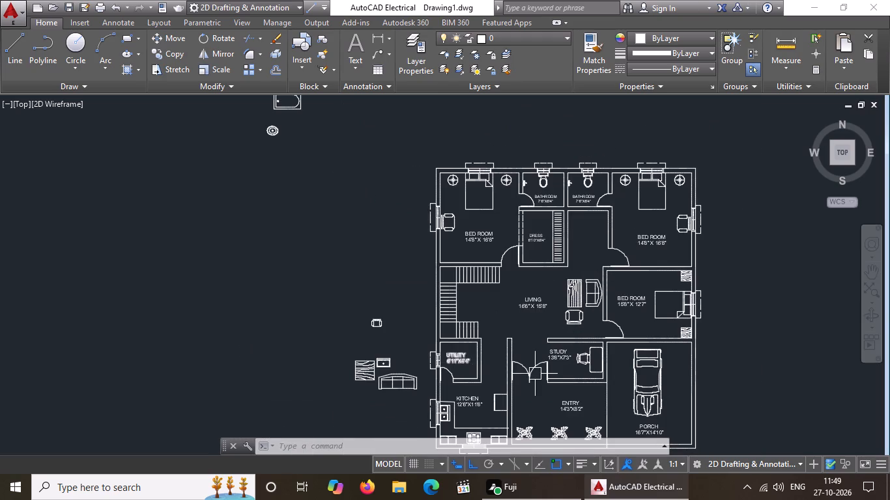
pyautogui.scroll(-1, 396, 387)
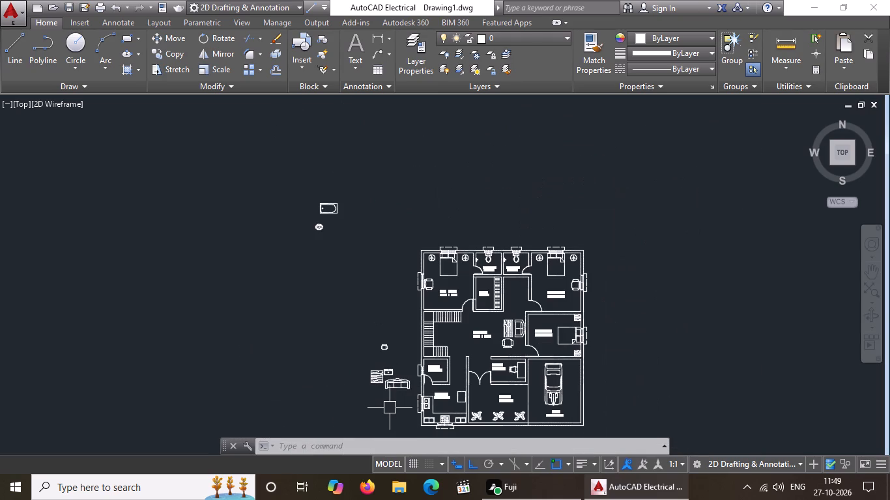
pyautogui.scroll(3, 391, 408)
pyautogui.click(395, 309)
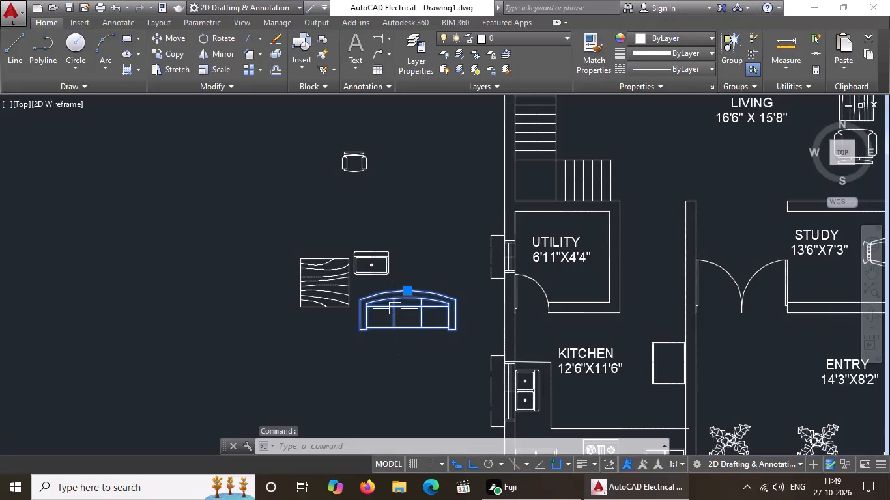
pyautogui.press('Delete')
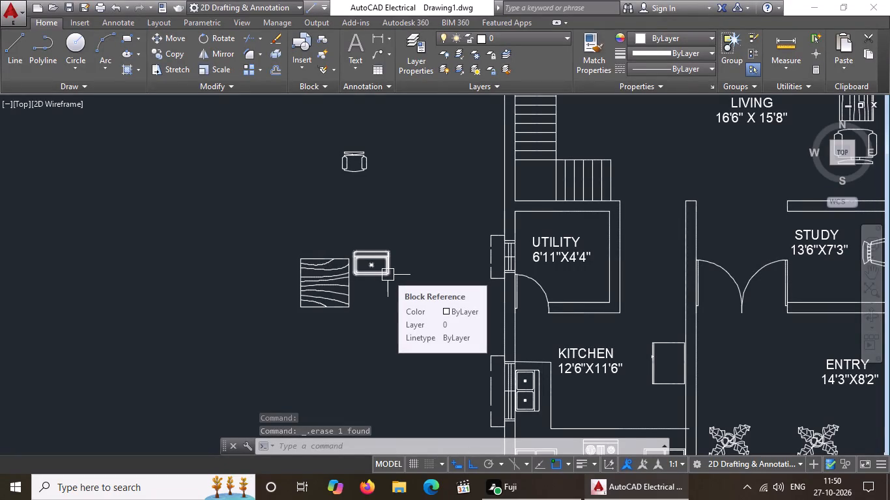
# Set the UTILITY room label's text height to 6".
pyautogui.click(571, 246)
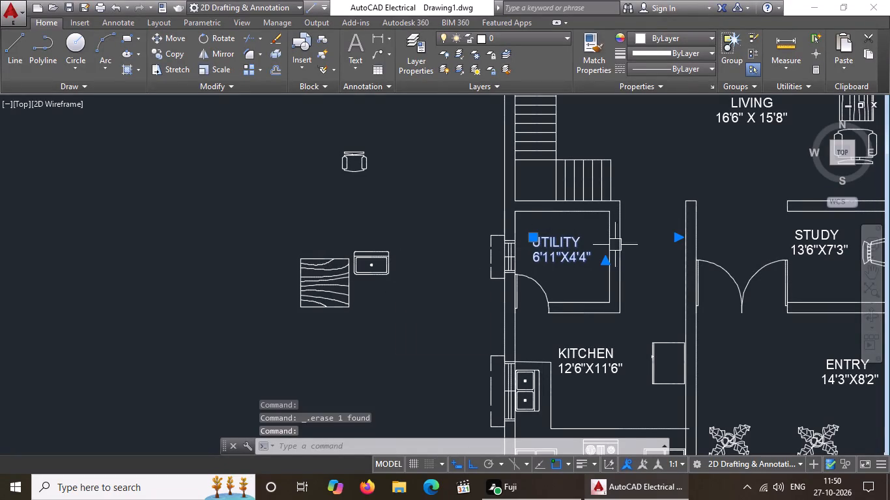
pyautogui.rightClick(581, 238)
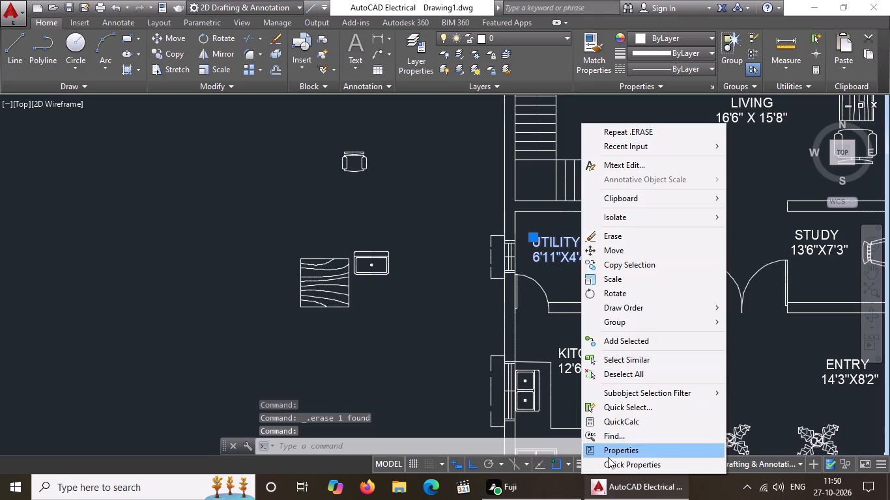
pyautogui.click(610, 447)
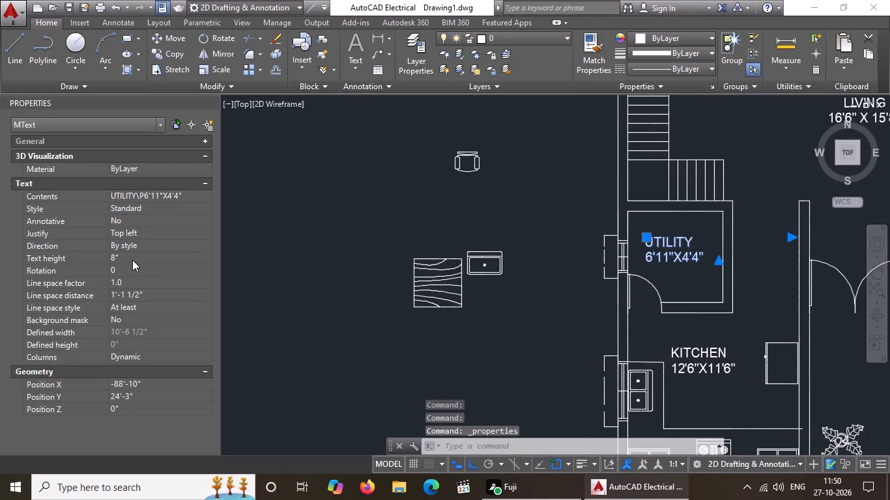
pyautogui.click(132, 260)
pyautogui.press('BackSpace')
pyautogui.press('BackSpace')
pyautogui.press('6')
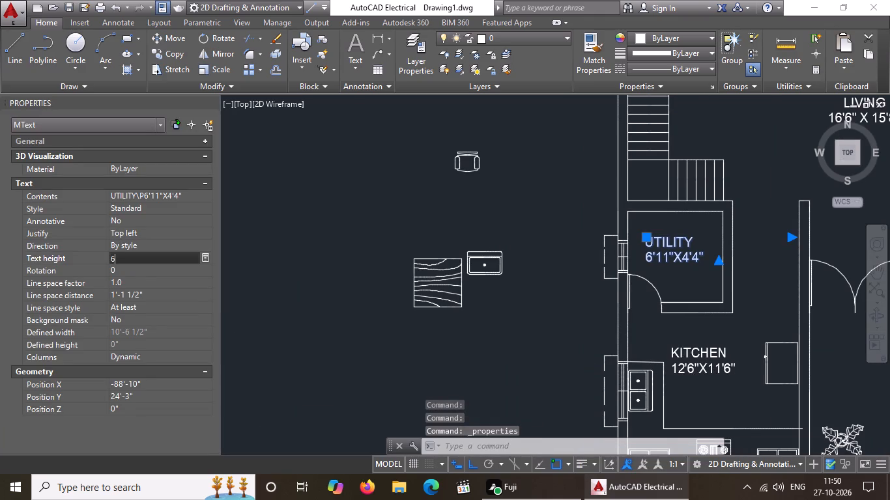
pyautogui.hotkey('shift', '"')
pyautogui.press('Return')
pyautogui.scroll(-3, 567, 305)
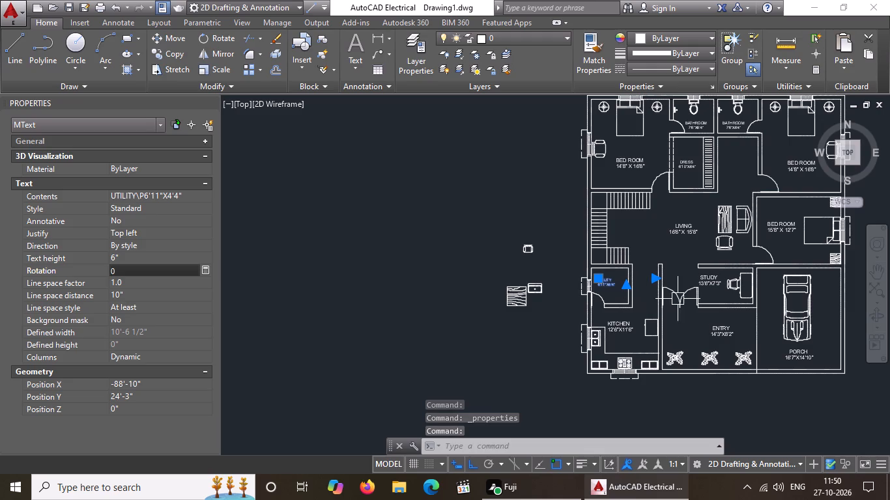
pyautogui.press('Escape')
# With Ortho off, move the UTILITY label down beside the door swing, clearing the upper part of the room.
pyautogui.scroll(3, 630, 281)
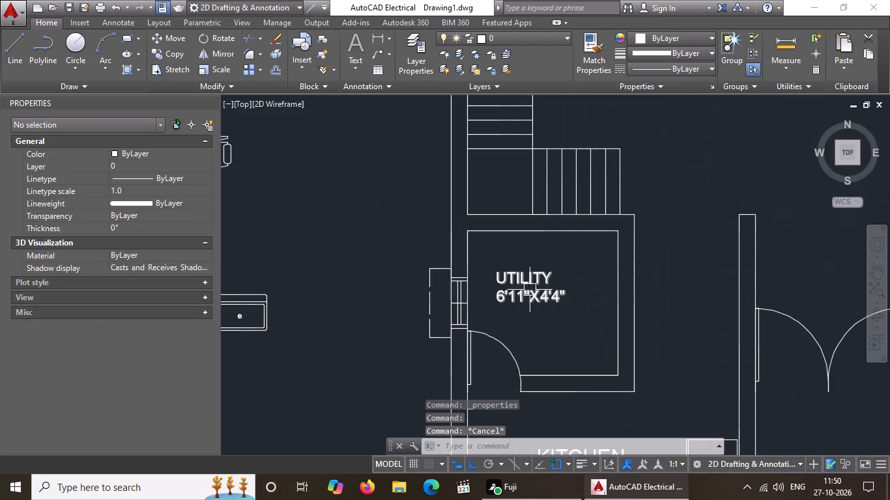
pyautogui.click(529, 290)
pyautogui.click(495, 272)
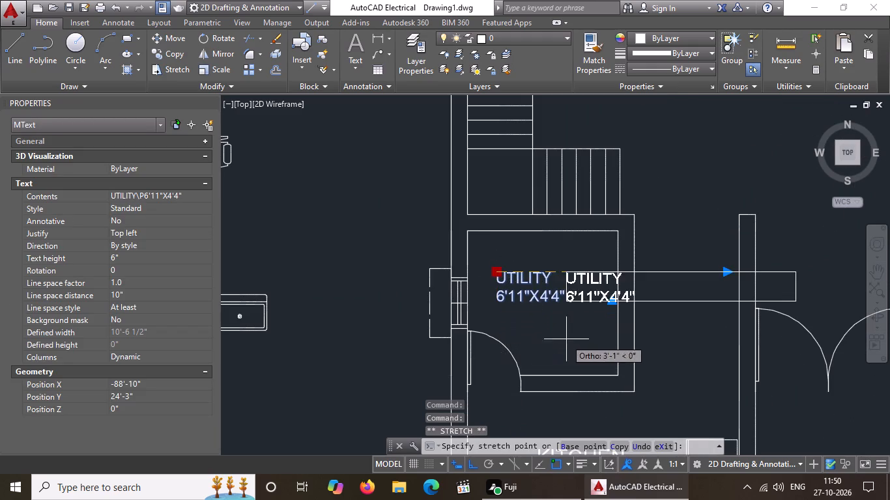
pyautogui.click(474, 461)
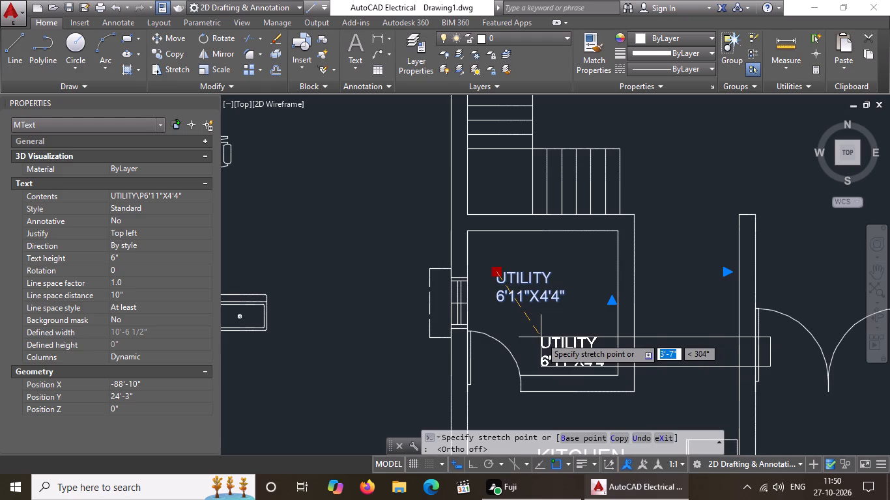
pyautogui.click(536, 335)
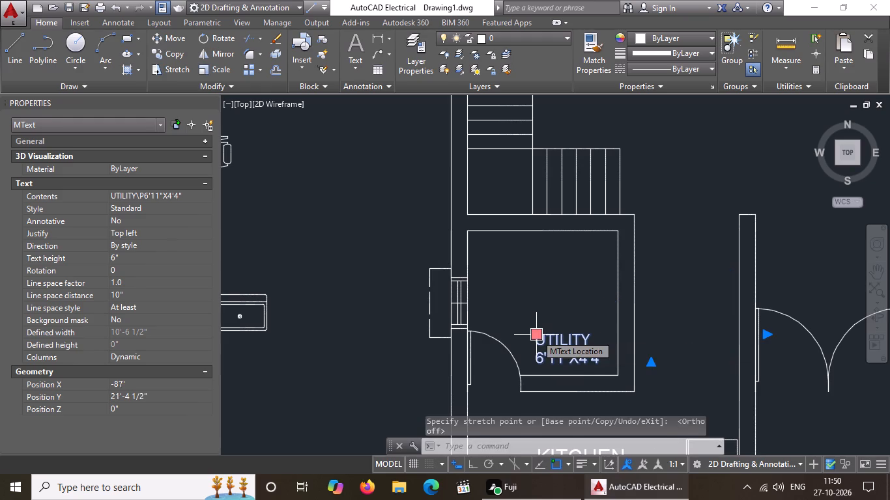
pyautogui.press('Escape')
# Move the spare single sink from outside the plan to the utility room's upper inner wall.
pyautogui.click(269, 316)
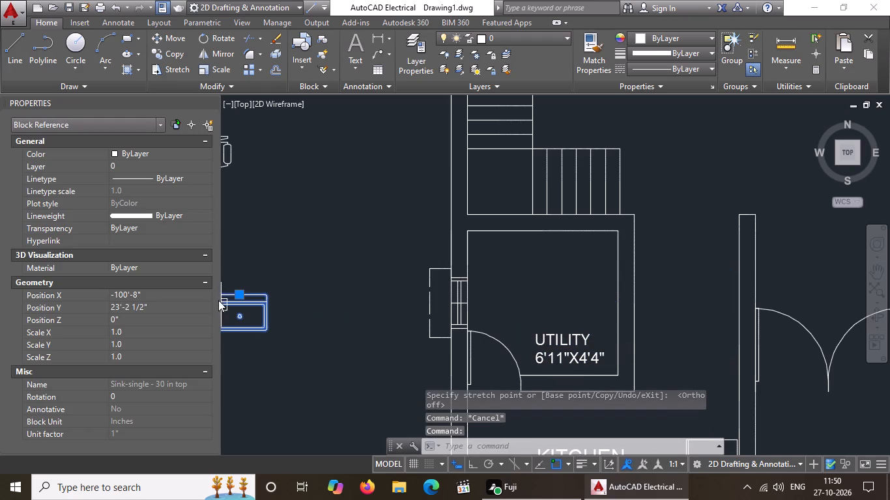
pyautogui.moveTo(240, 293); pyautogui.dragTo(261, 292)
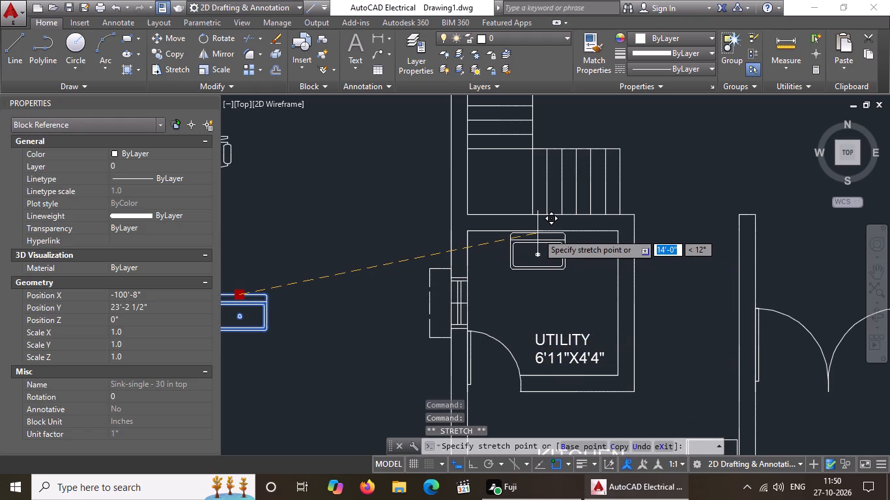
pyautogui.click(541, 233)
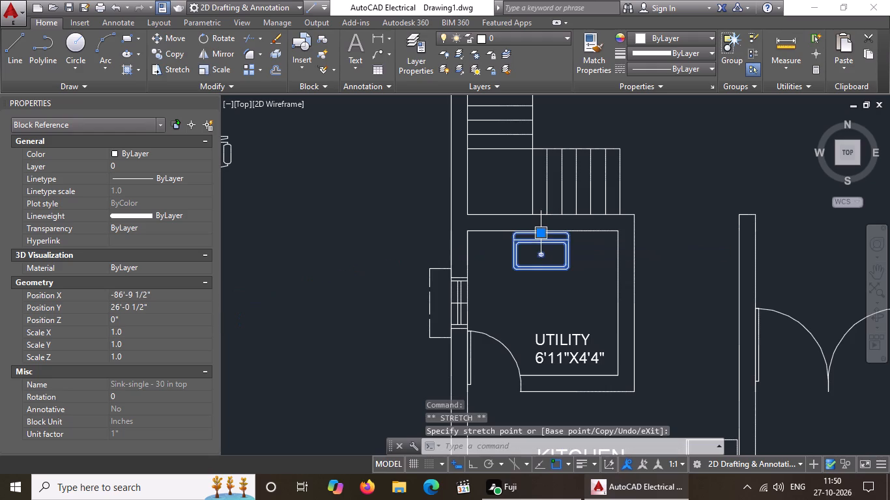
pyautogui.press('Escape')
# With Ortho on, draw a horizontal counter line below the utility sink, from the window's upper corner across to the opposite wall.
pyautogui.press('l')
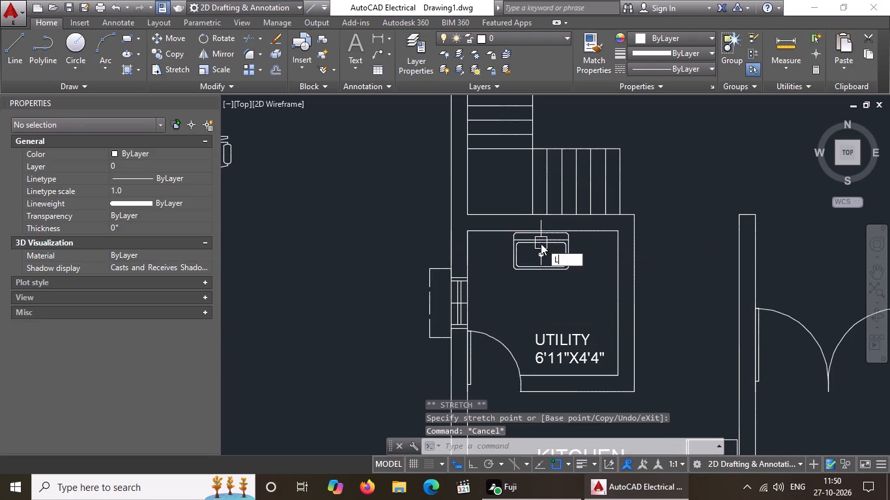
pyautogui.press('Return')
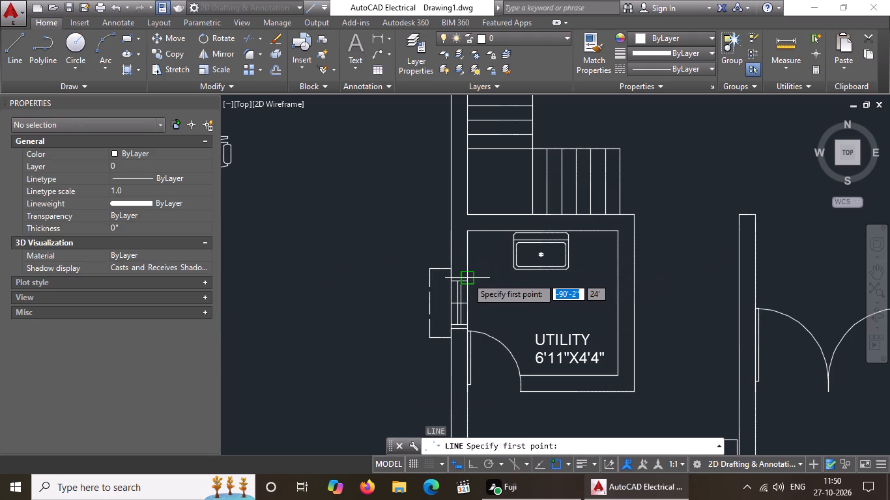
pyautogui.click(467, 277)
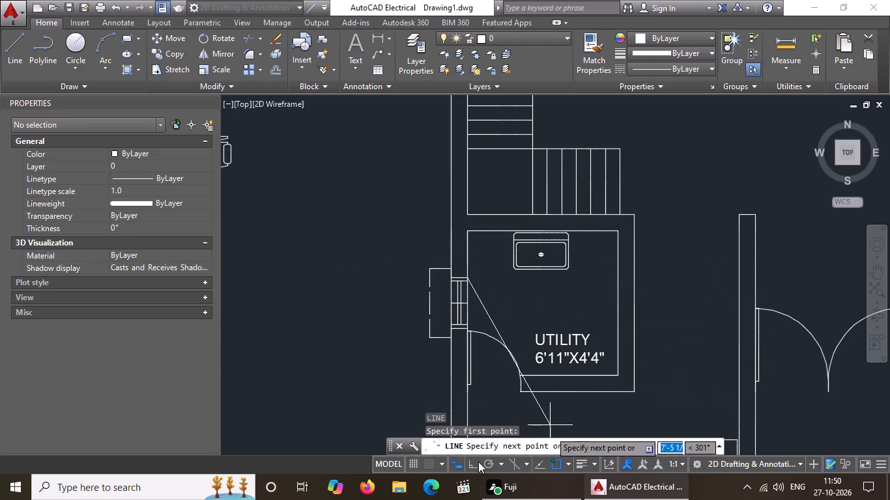
pyautogui.click(477, 461)
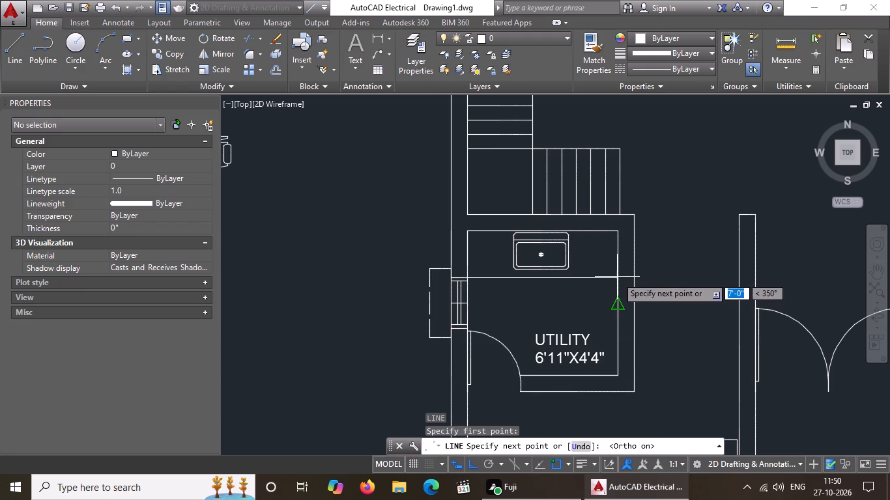
pyautogui.click(625, 276)
pyautogui.press('Escape')
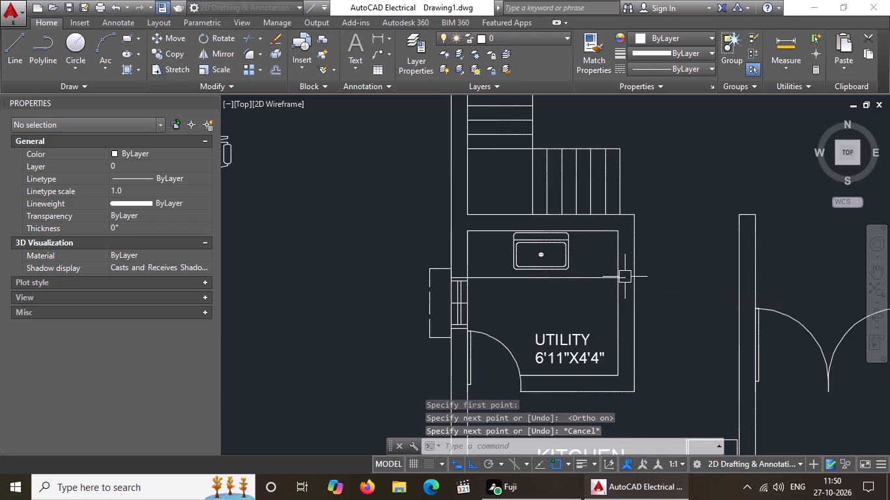
# Trim the end of the utility counter line that runs past the room's inner wall face.
pyautogui.press('t')
pyautogui.press('r')
pyautogui.press('space')
pyautogui.press('space')
pyautogui.scroll(2, 626, 278)
pyautogui.click(620, 282)
pyautogui.click(615, 281)
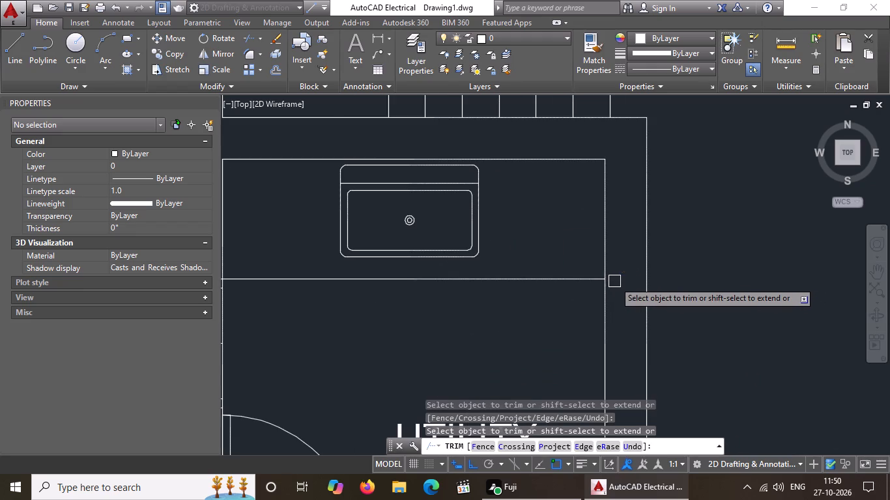
pyautogui.scroll(-4, 614, 280)
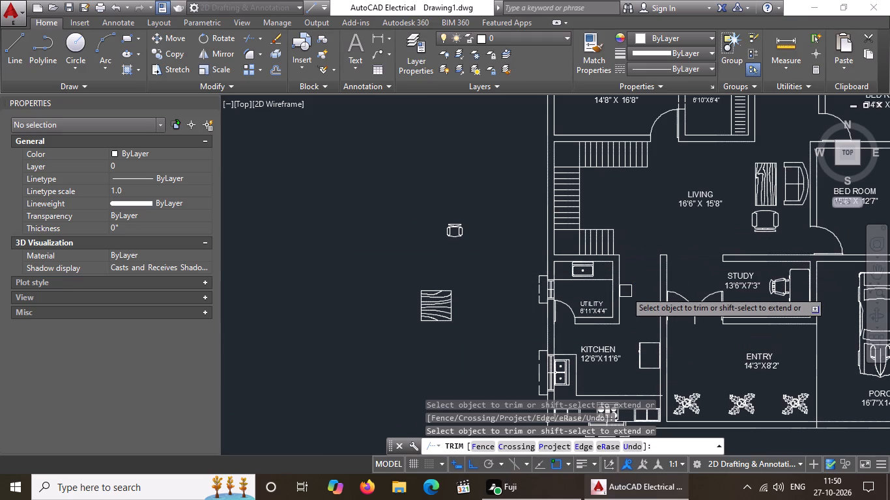
pyautogui.press('Escape')
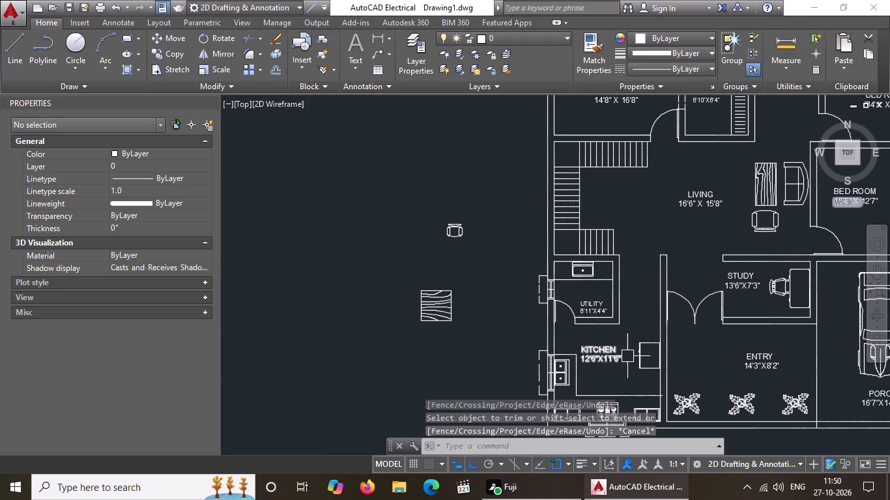
# Move the UTILITY label straight up about 1'-3", keeping it below the counter line.
pyautogui.scroll(2, 646, 322)
pyautogui.click(515, 296)
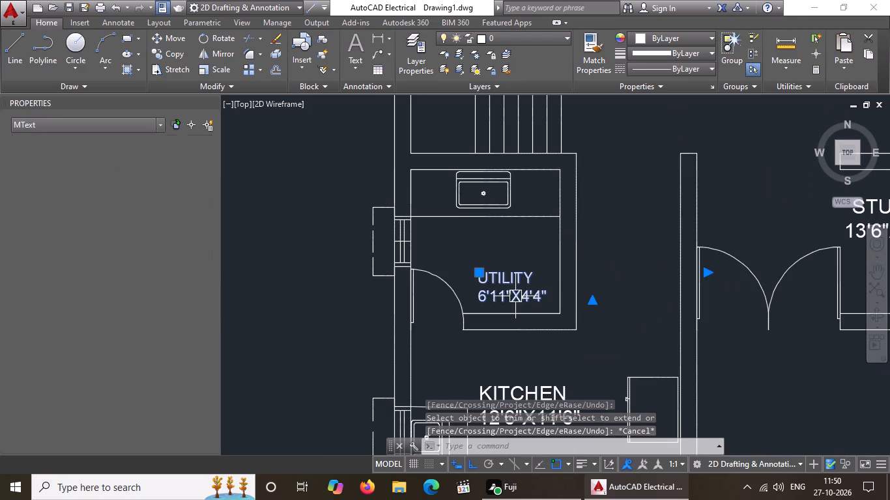
pyautogui.click(481, 273)
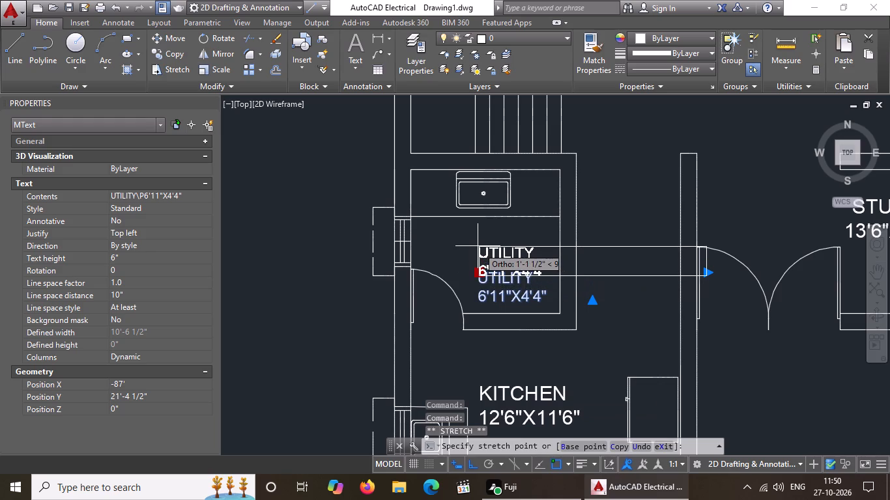
pyautogui.click(478, 246)
# Move the KITCHEN label horizontally about 10 1/2" toward the refrigerator side of the room.
pyautogui.scroll(-2, 484, 253)
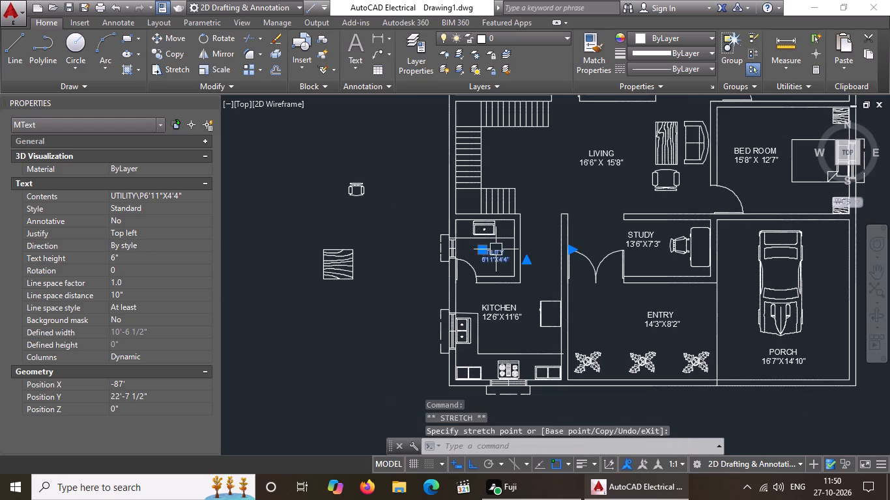
pyautogui.scroll(-1, 541, 252)
pyautogui.click(523, 295)
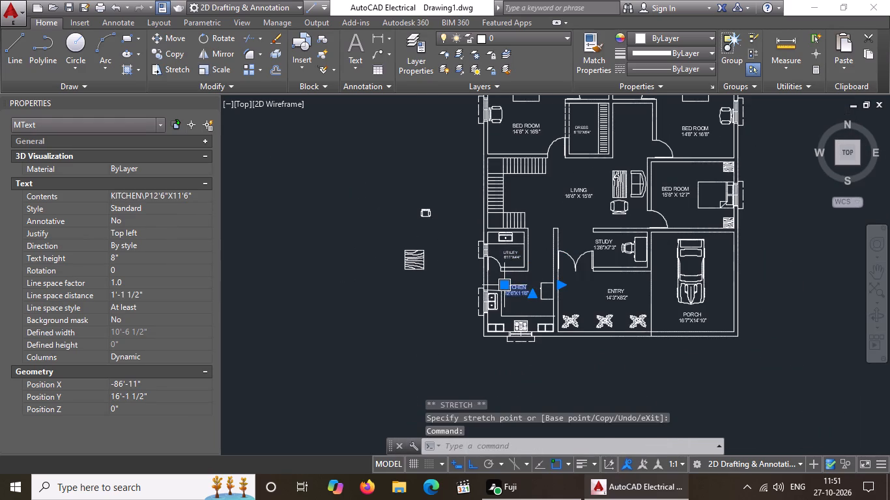
pyautogui.click(507, 285)
pyautogui.scroll(3, 507, 285)
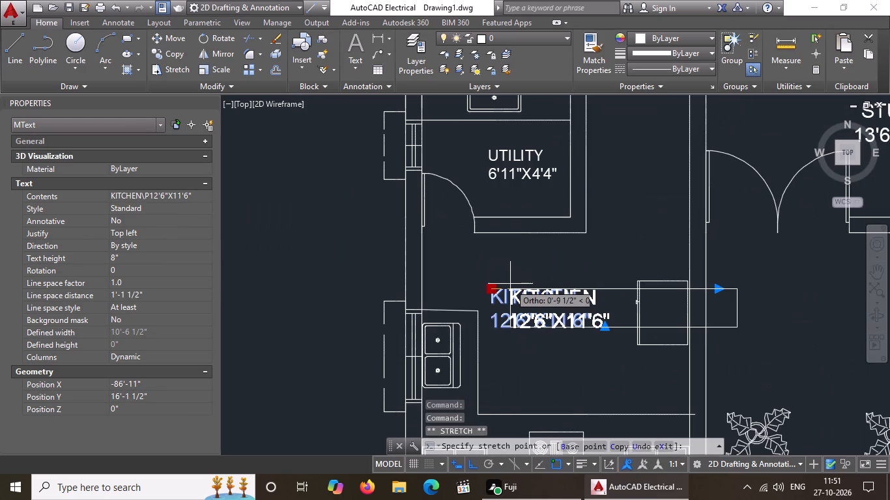
pyautogui.click(510, 284)
# Delete the spare bathtub and the small round block lying outside the house plan.
pyautogui.scroll(-4, 510, 284)
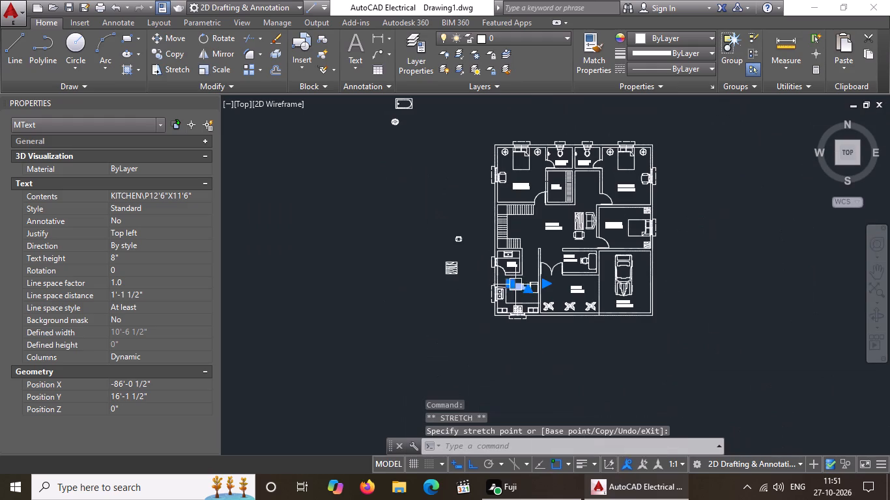
pyautogui.scroll(3, 581, 296)
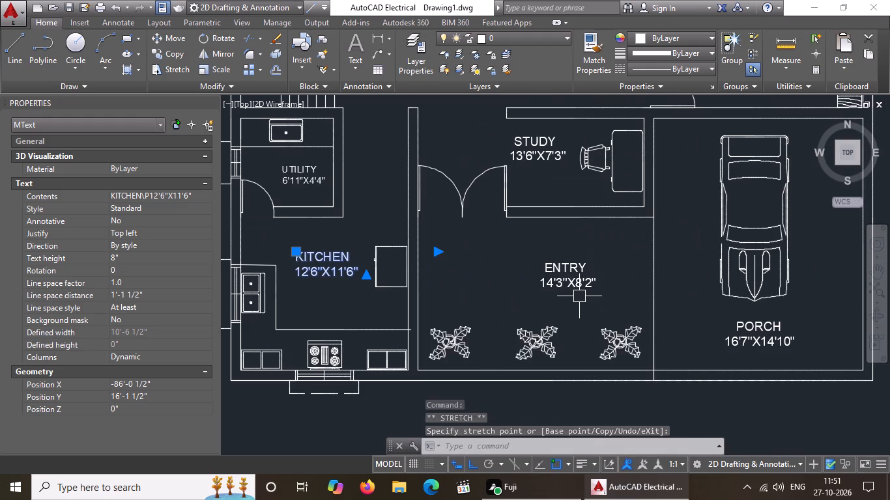
pyautogui.scroll(-3, 579, 296)
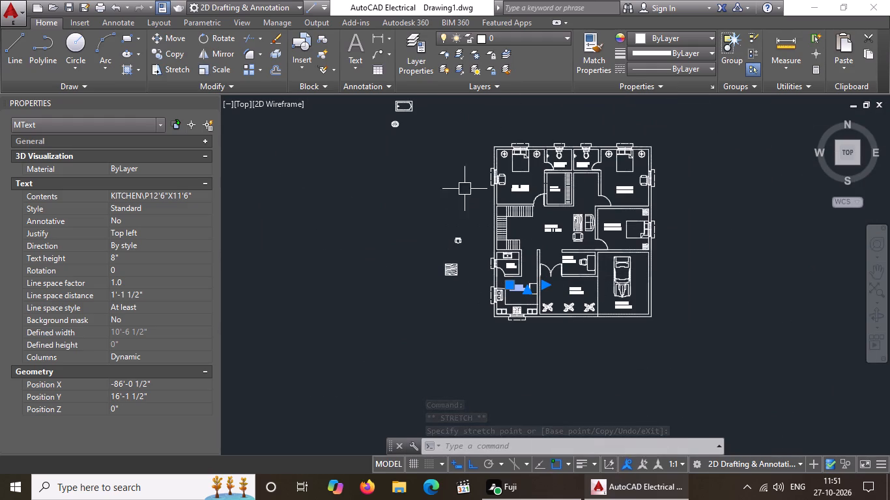
pyautogui.moveTo(452, 221); pyautogui.dragTo(452, 295, button='middle')
pyautogui.scroll(1, 452, 295)
pyautogui.scroll(-3, 435, 273)
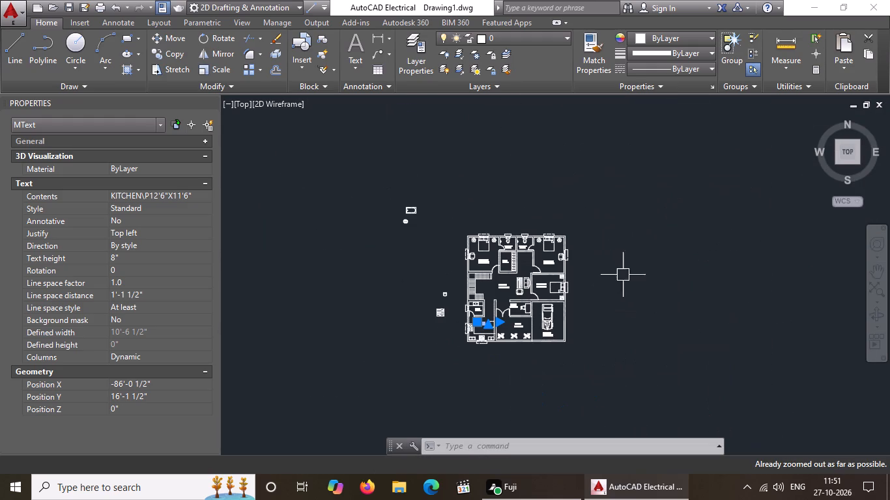
pyautogui.scroll(2, 422, 222)
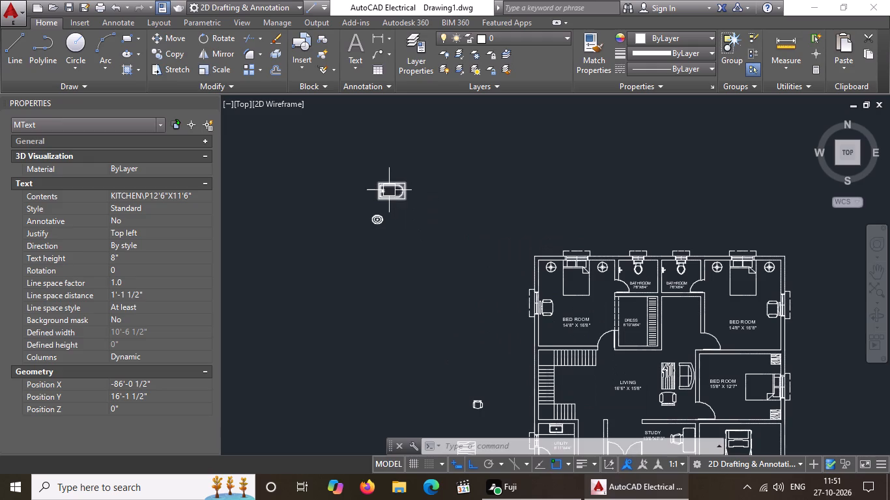
pyautogui.click(389, 190)
pyautogui.press('Delete')
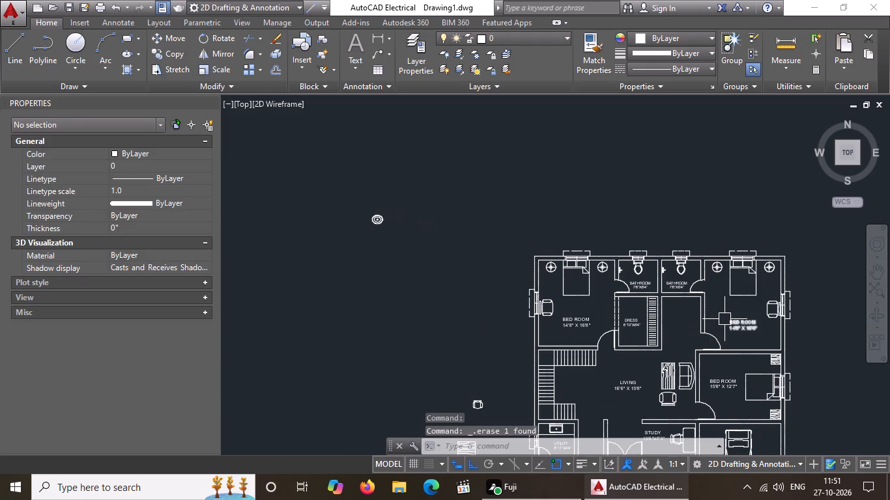
pyautogui.scroll(1, 723, 307)
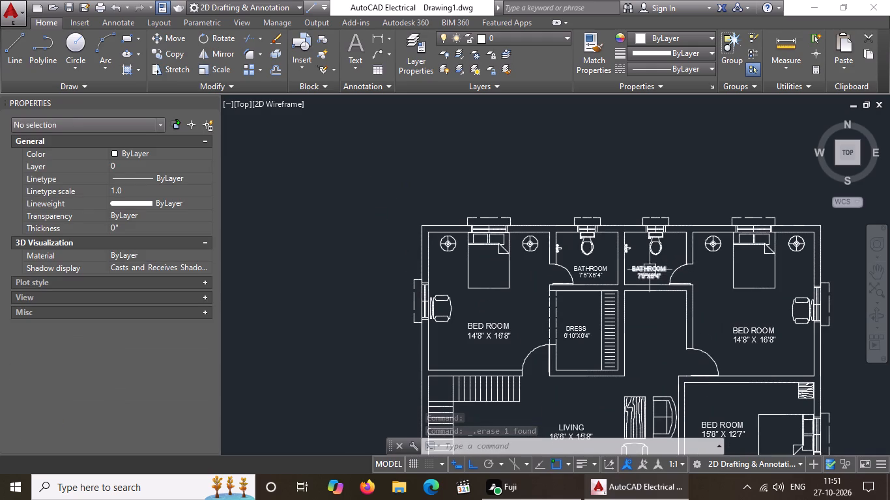
pyautogui.scroll(-3, 376, 257)
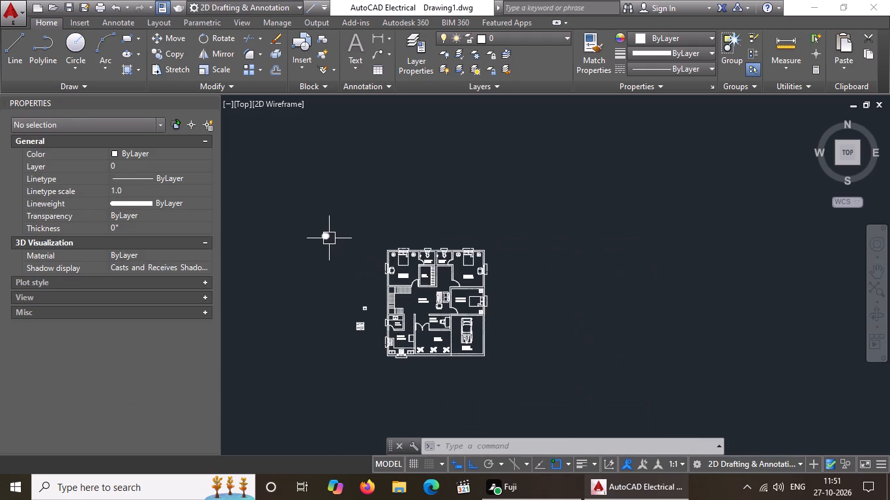
pyautogui.click(330, 236)
pyautogui.press('Delete')
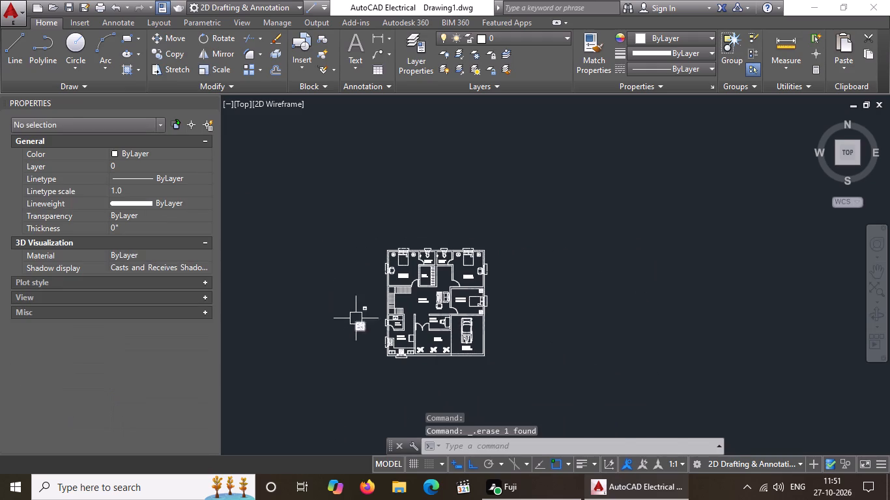
# Delete the spare desk chair and the square wood-grain table lying outside the house plan.
pyautogui.scroll(3, 356, 318)
pyautogui.click(389, 286)
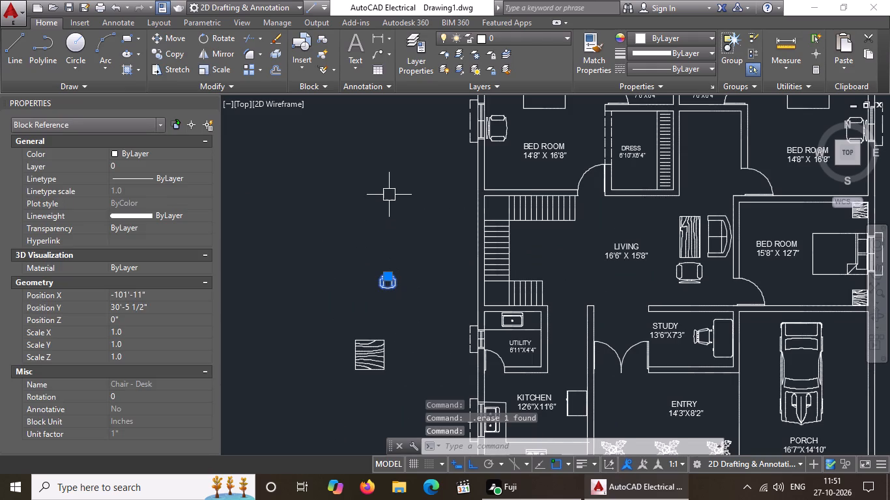
pyautogui.press('Delete')
pyautogui.click(373, 345)
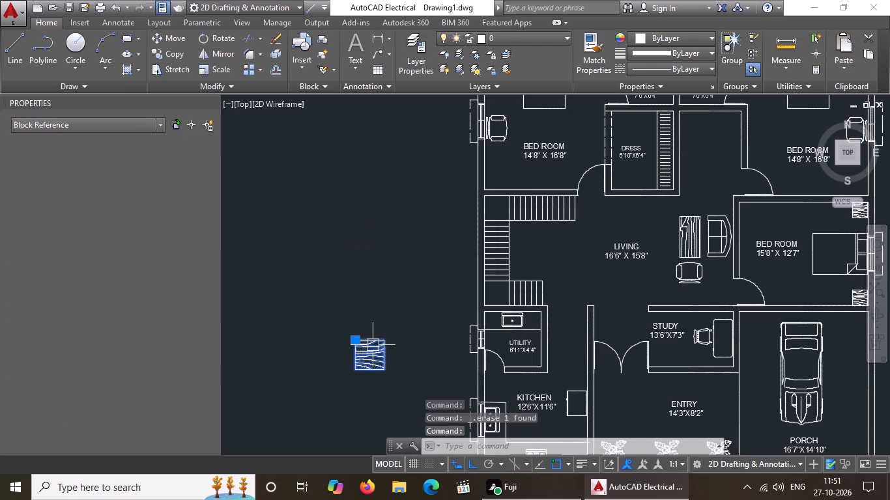
pyautogui.press('Delete')
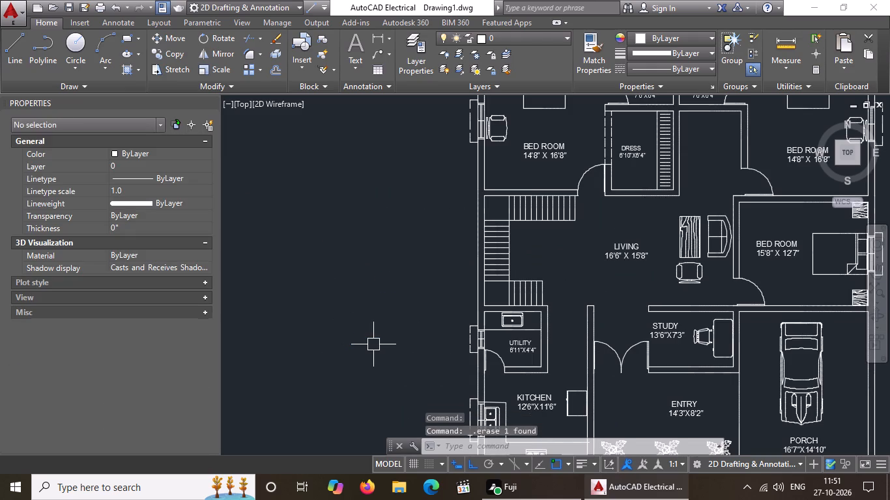
# Trim the Entry–Porch dividing line where it crosses the bottom outer wall and delete the short leftover piece.
pyautogui.moveTo(705, 329); pyautogui.dragTo(616, 329, button='middle')
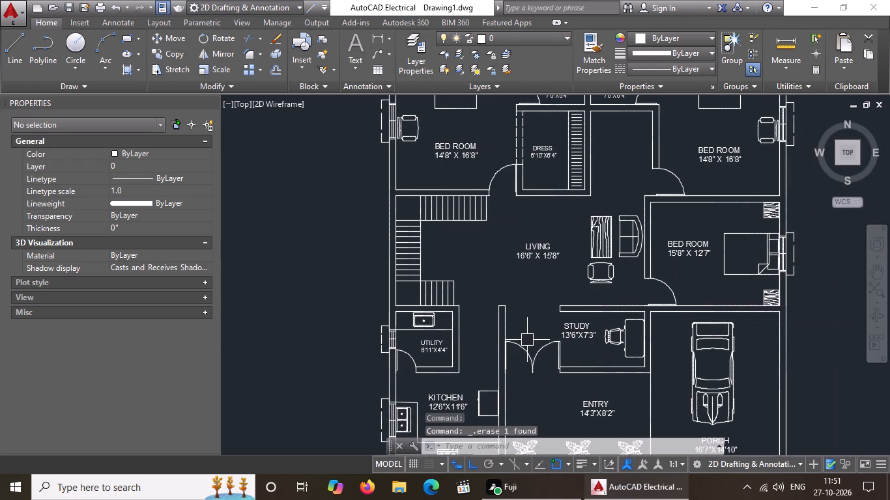
pyautogui.scroll(-1, 628, 322)
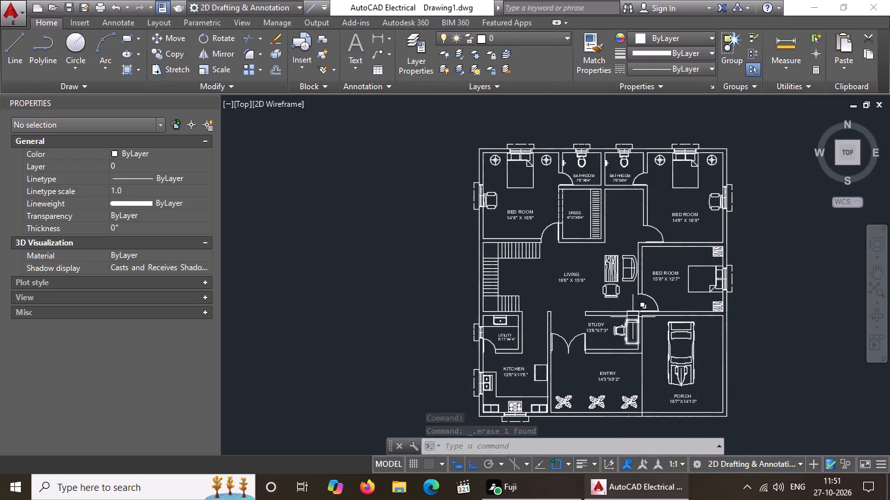
pyautogui.moveTo(631, 317); pyautogui.dragTo(538, 322, button='middle')
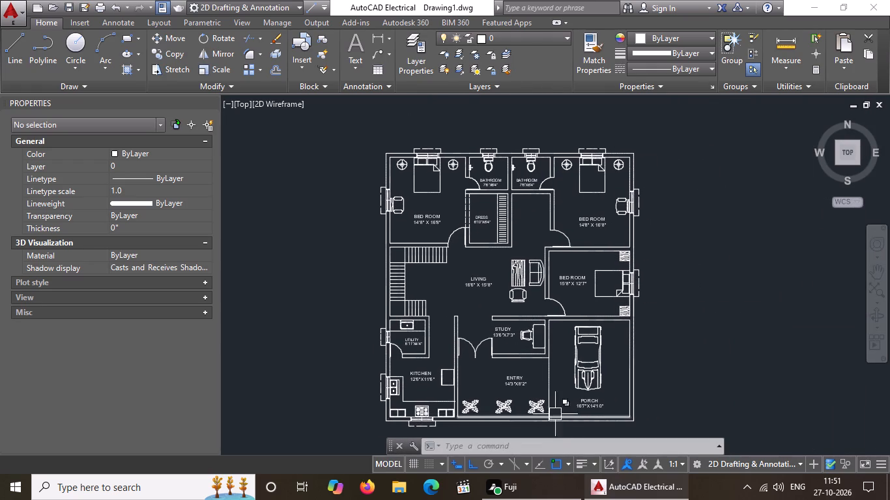
pyautogui.scroll(2, 547, 428)
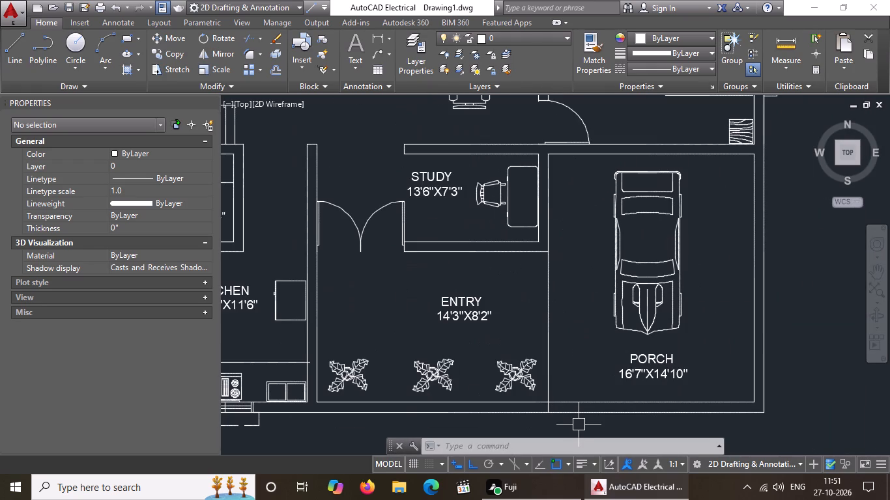
pyautogui.press('Escape')
pyautogui.write('TR')
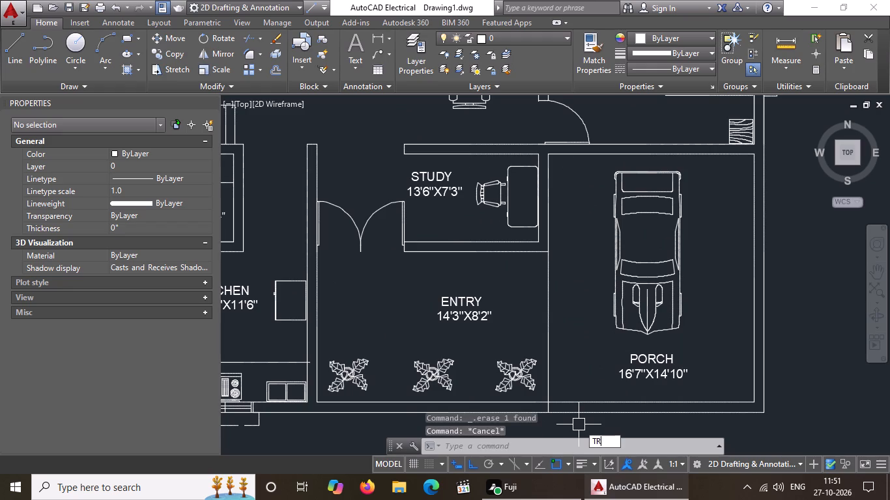
pyautogui.press('space')
pyautogui.press('space')
pyautogui.scroll(2, 560, 404)
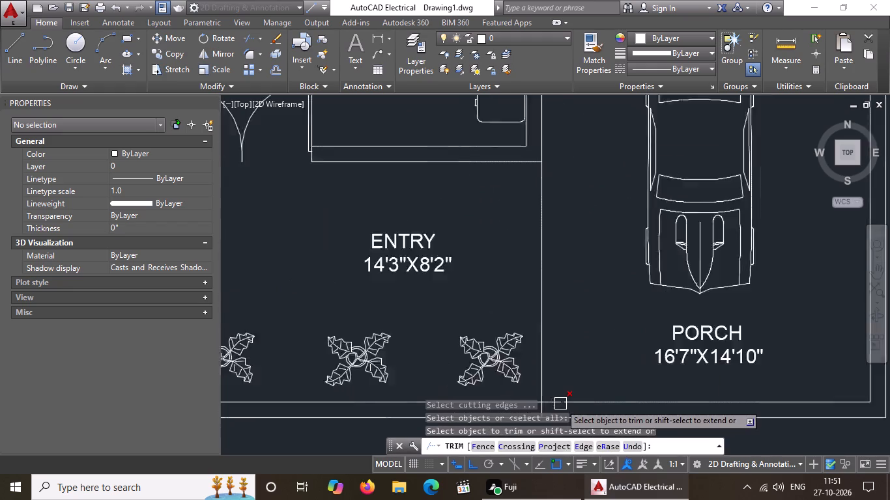
pyautogui.scroll(-4, 579, 357)
pyautogui.scroll(3, 584, 375)
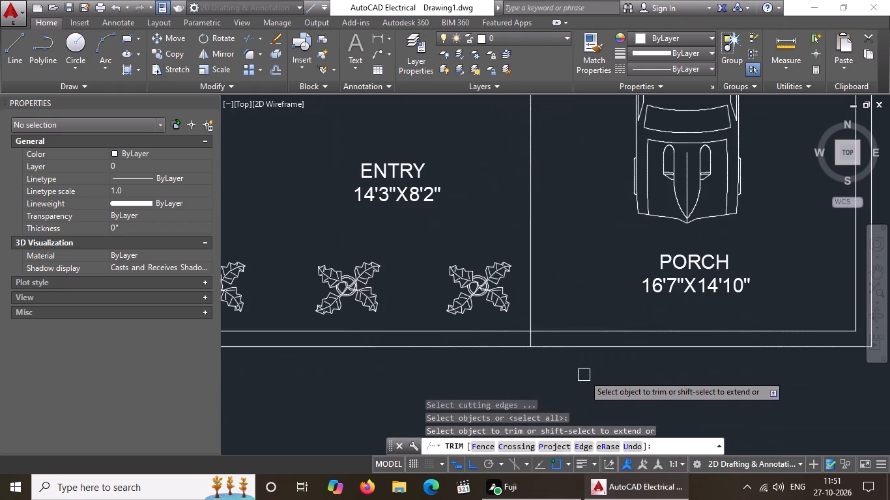
pyautogui.scroll(3, 534, 339)
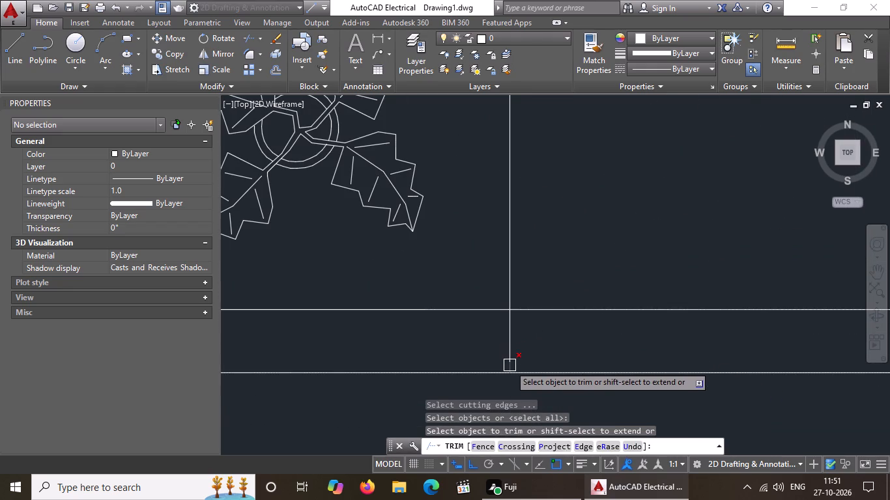
pyautogui.click(510, 365)
pyautogui.click(510, 354)
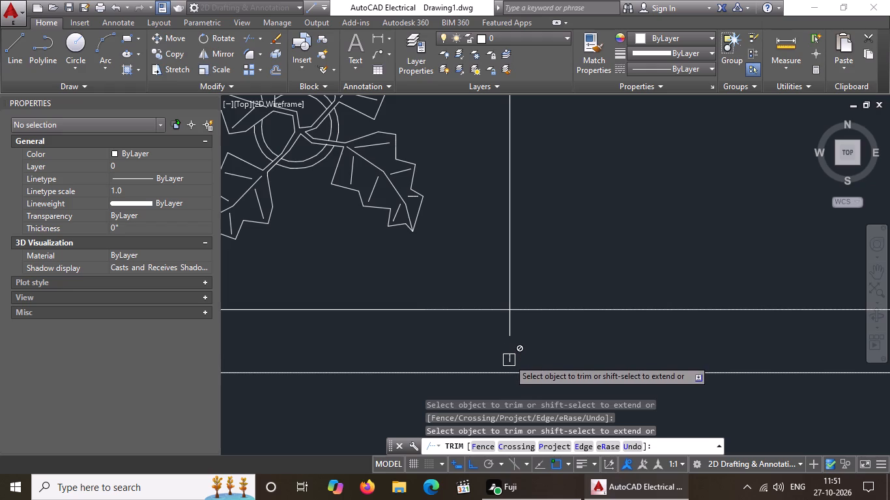
pyautogui.click(511, 331)
pyautogui.click(513, 320)
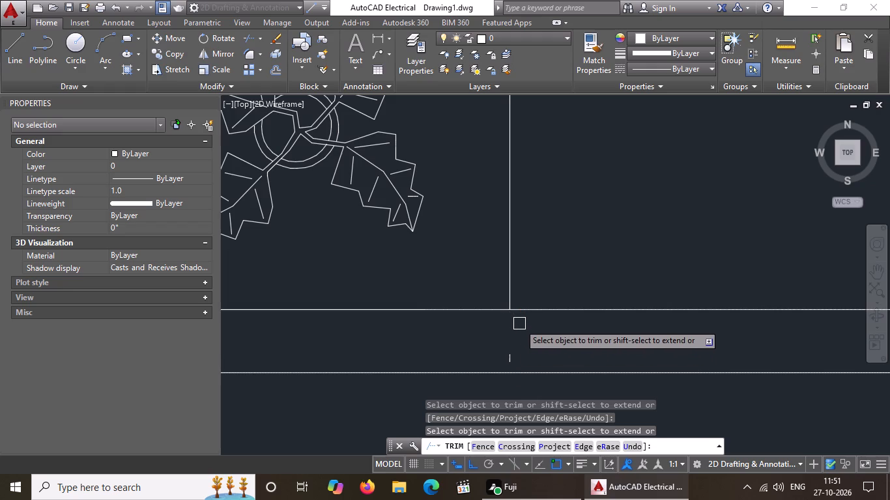
pyautogui.press('Escape')
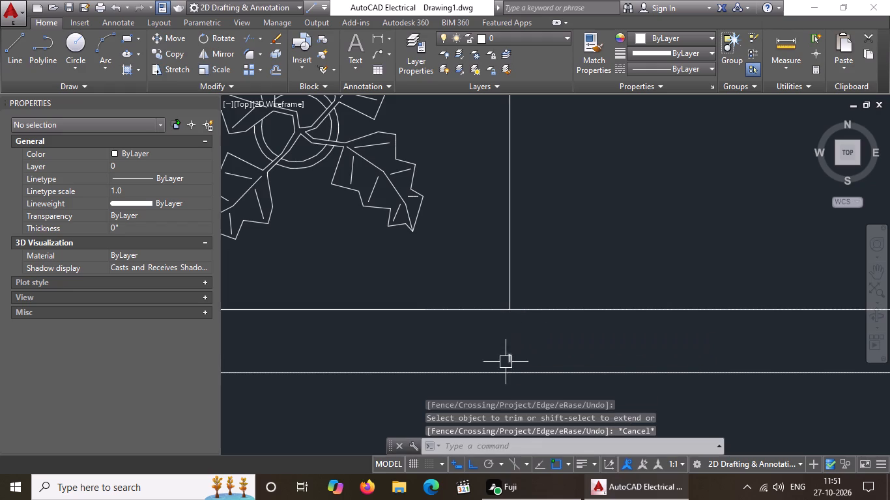
pyautogui.click(508, 357)
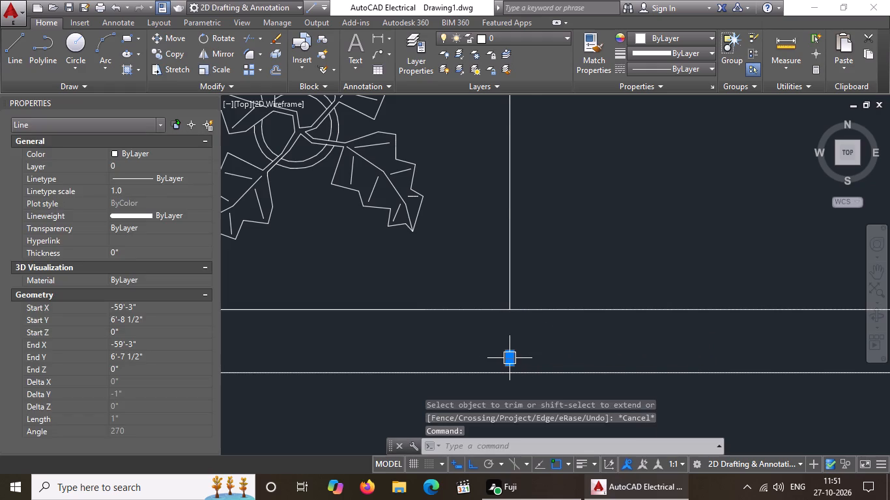
pyautogui.press('Delete')
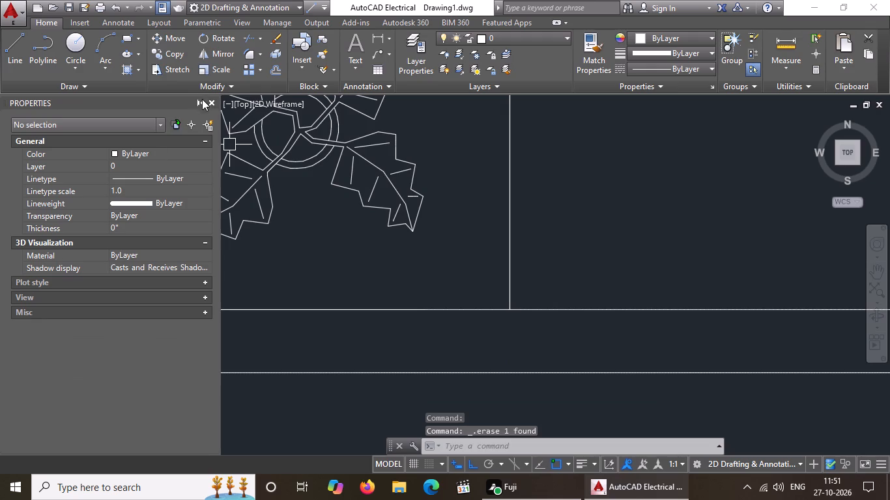
# Close the Properties palette.
pyautogui.click(210, 102)
# Copy the whole house plan horizontally about 56' to the right of the original.
pyautogui.scroll(-7, 330, 192)
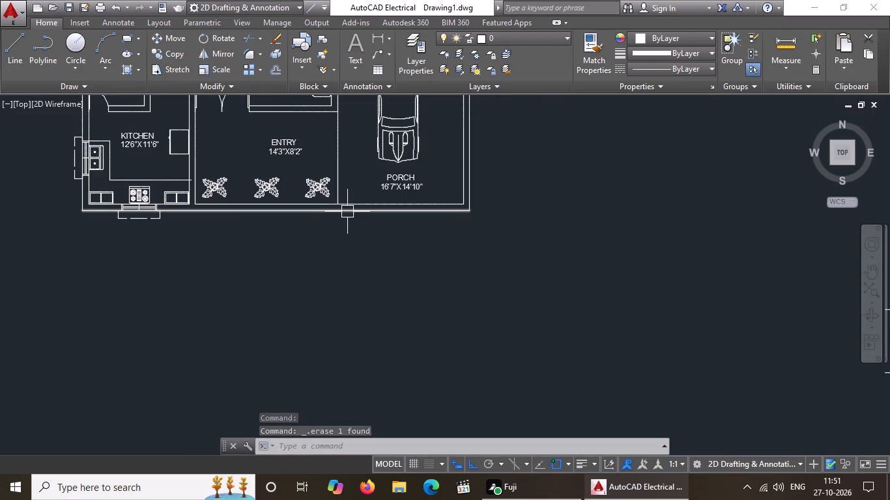
pyautogui.moveTo(349, 213); pyautogui.dragTo(375, 348, button='middle')
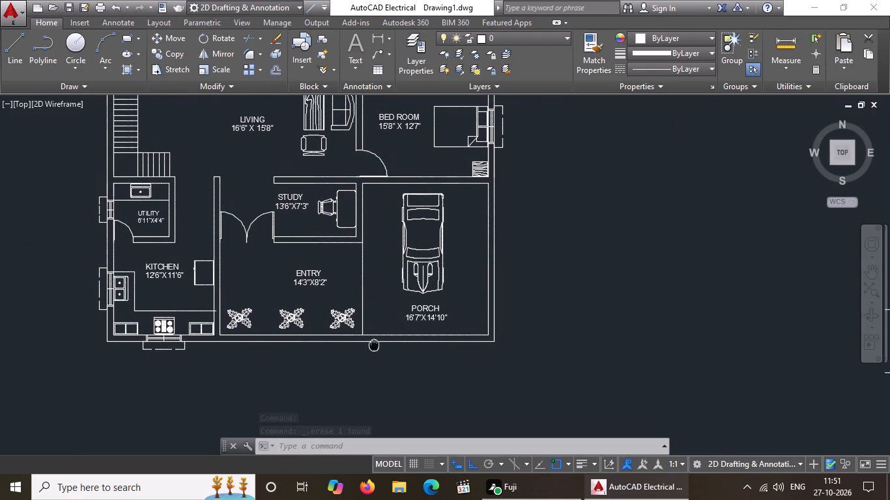
pyautogui.moveTo(375, 348); pyautogui.dragTo(382, 381, button='middle')
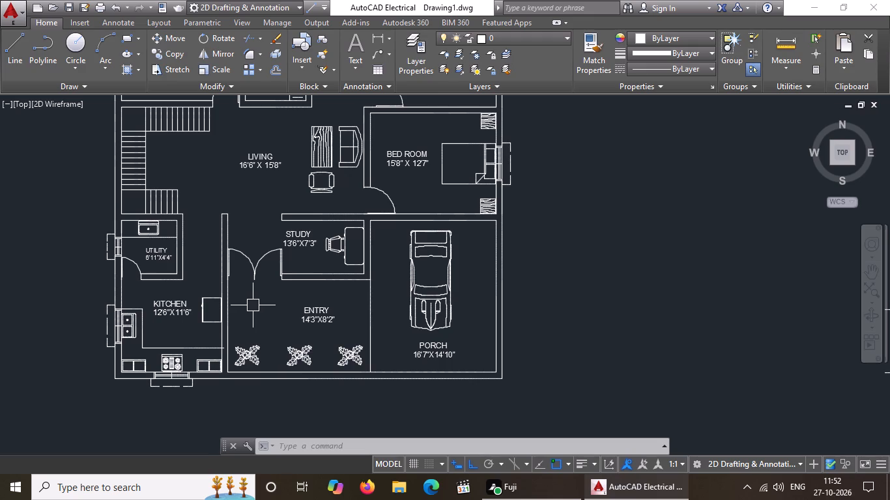
pyautogui.moveTo(330, 232); pyautogui.dragTo(328, 362, button='middle')
pyautogui.scroll(1, 328, 385)
pyautogui.scroll(-2, 338, 303)
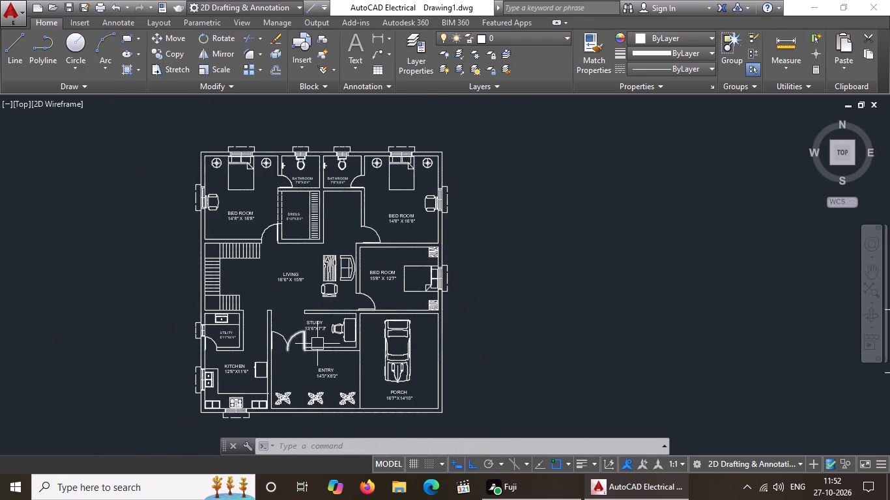
pyautogui.moveTo(317, 344); pyautogui.dragTo(300, 304, button='middle')
pyautogui.moveTo(299, 301); pyautogui.dragTo(259, 329, button='middle')
pyautogui.click(94, 112)
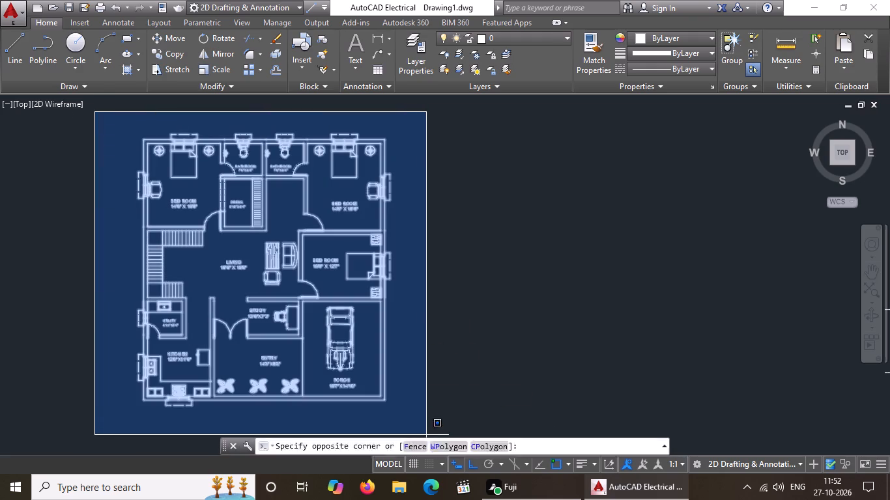
pyautogui.click(440, 421)
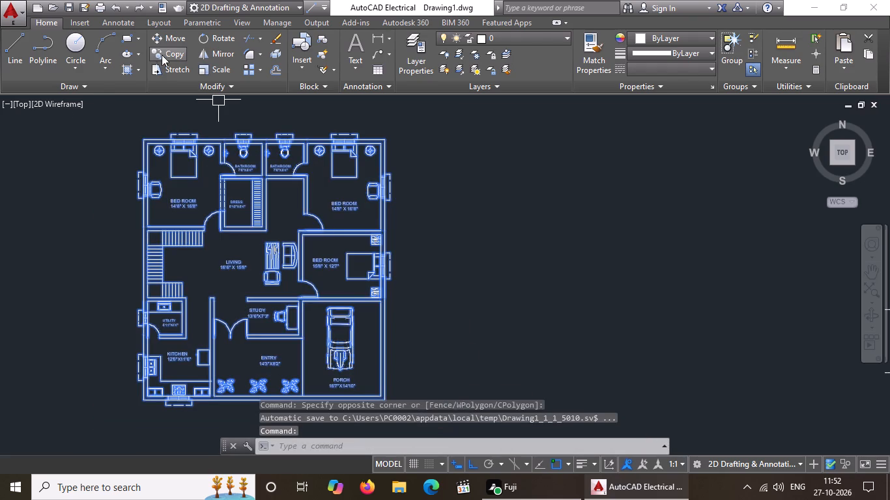
pyautogui.click(162, 51)
pyautogui.click(234, 248)
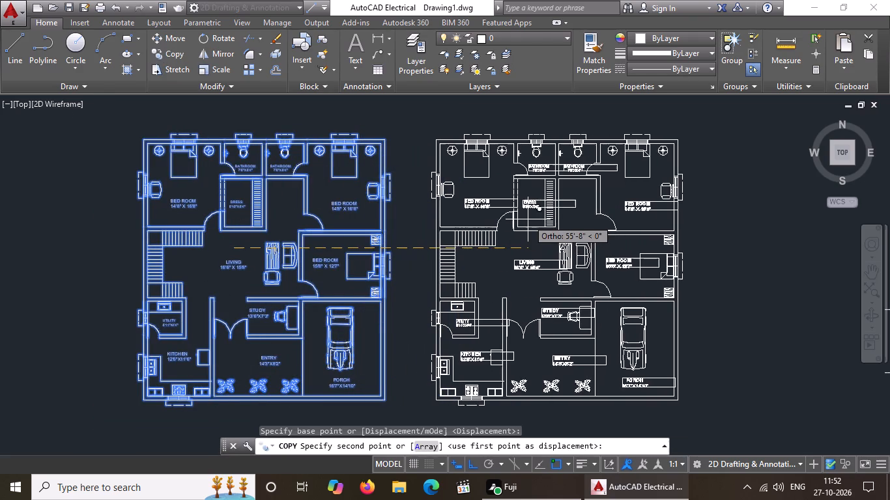
pyautogui.click(532, 215)
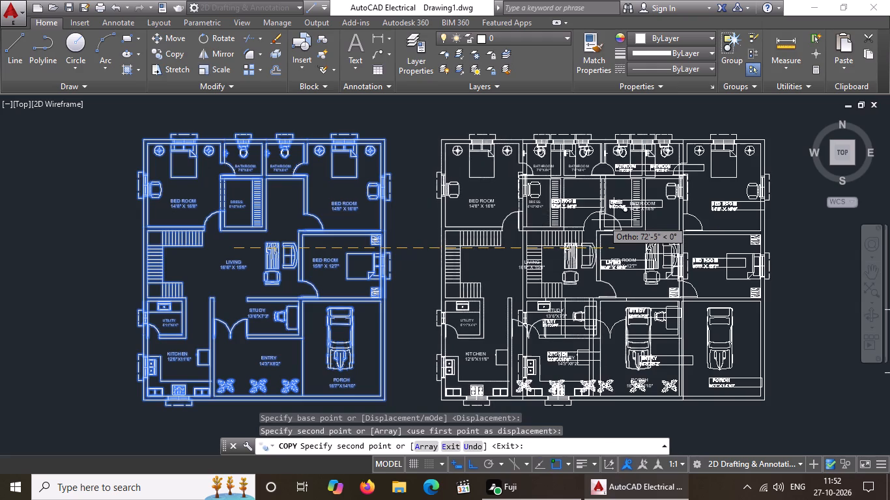
pyautogui.press('Escape')
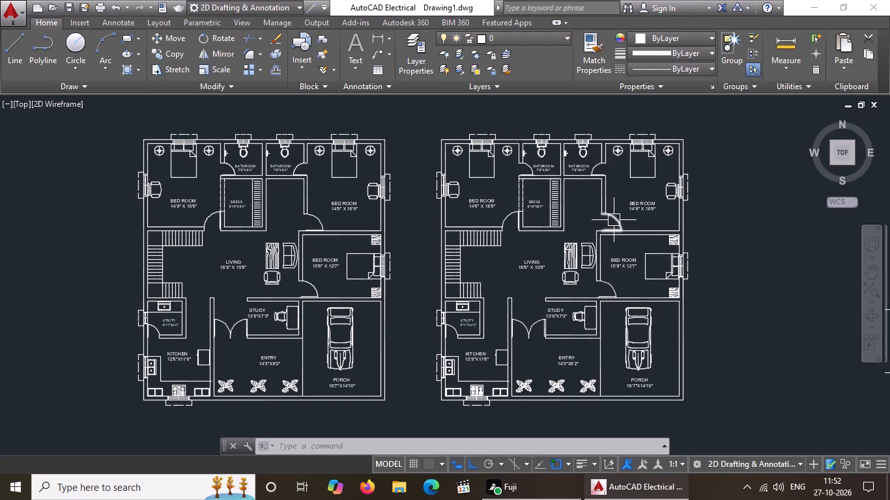
pyautogui.press('Escape')
# Delete the window and its dashed outline in the top wall of the copied plan's upper-left bedroom.
pyautogui.scroll(2, 485, 120)
pyautogui.click(432, 142)
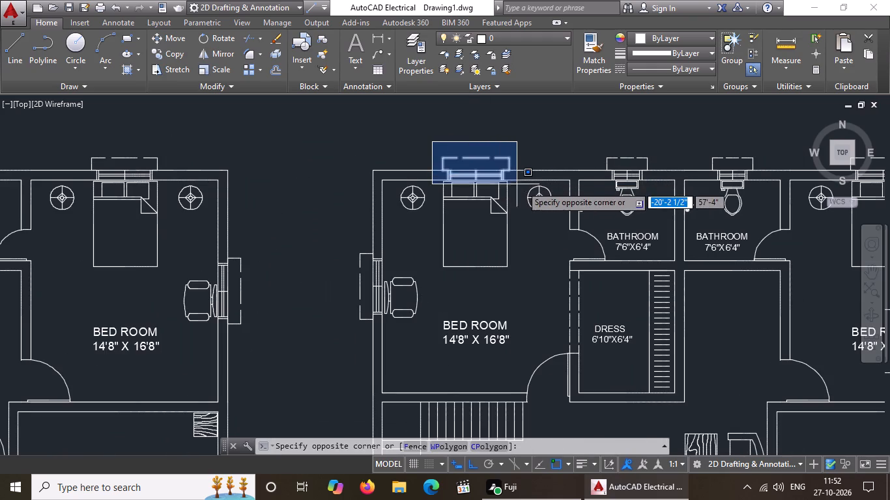
pyautogui.click(523, 187)
pyautogui.press('Delete')
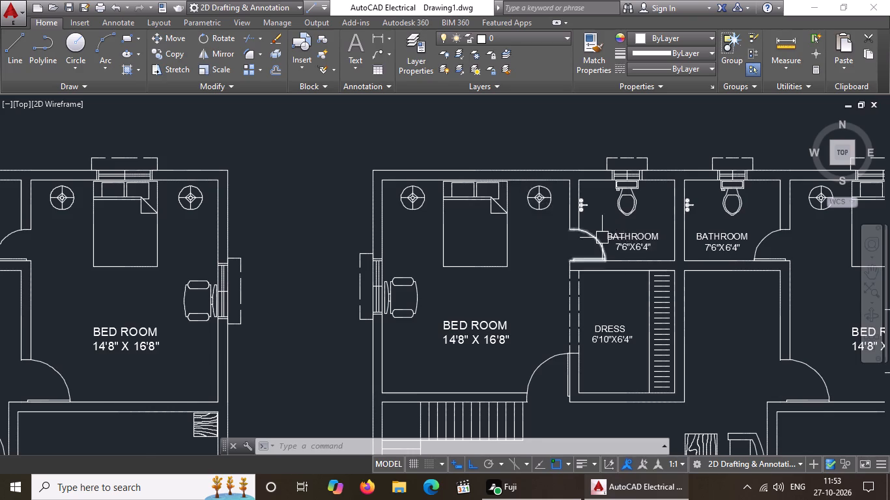
# Delete the bed, both round bedside blocks, the chair and the BED ROOM label from the copied plan's upper-left bedroom.
pyautogui.scroll(-1, 602, 237)
pyautogui.click(510, 219)
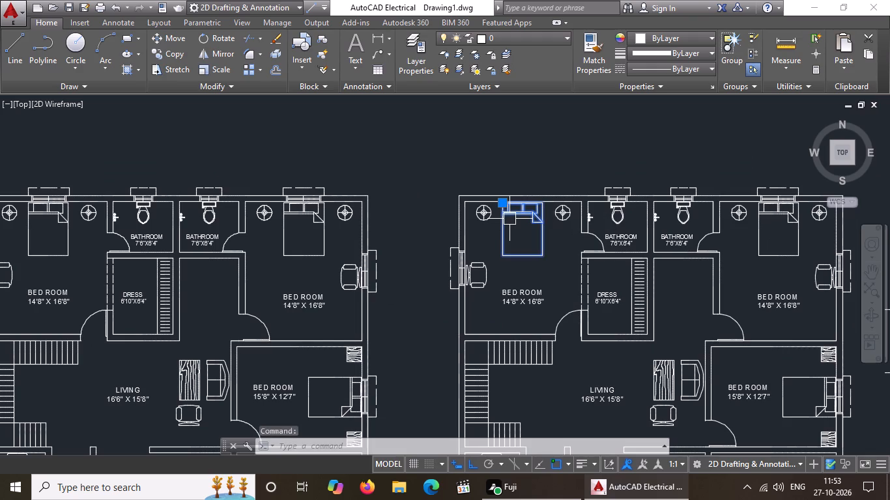
pyautogui.press('Delete')
pyautogui.click(483, 216)
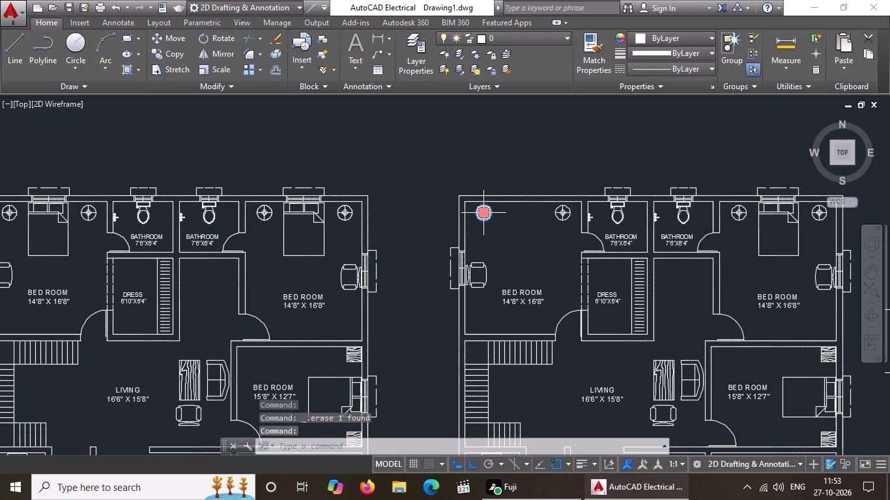
pyautogui.press('Delete')
pyautogui.click(481, 260)
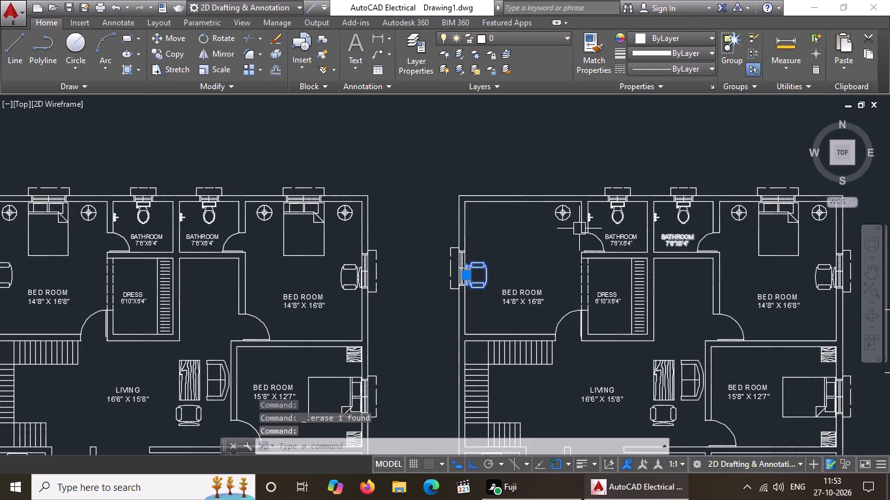
pyautogui.press('Delete')
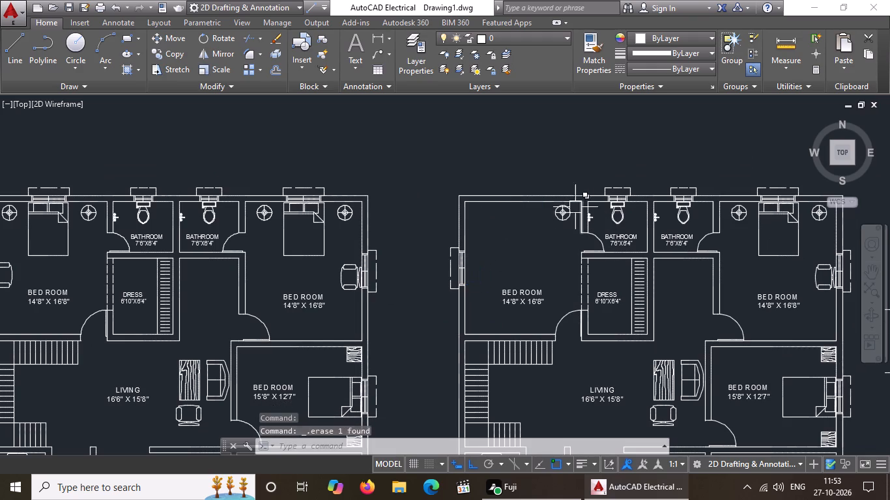
pyautogui.click(568, 217)
pyautogui.press('Delete')
pyautogui.click(520, 300)
pyautogui.press('Delete')
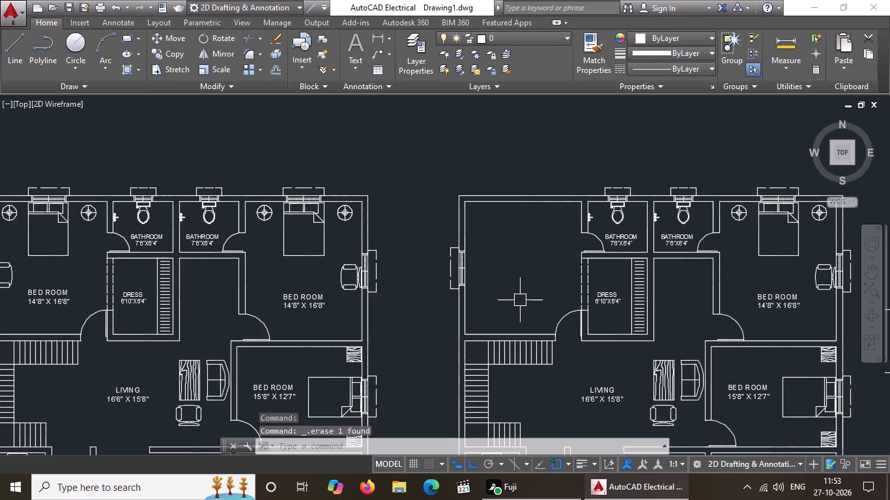
# Delete the left-wall window with its dashed outline and the swing door beside the stairs from the copied plan's upper-left bedroom.
pyautogui.click(418, 231)
pyautogui.click(500, 309)
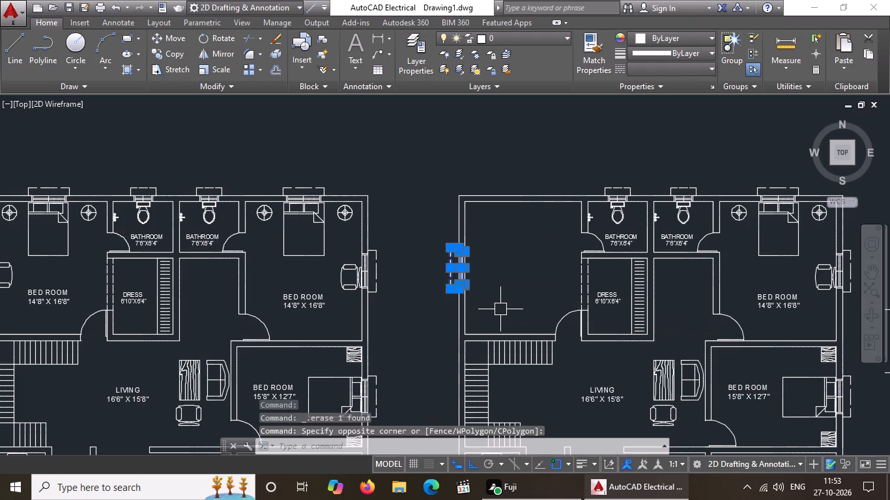
pyautogui.press('Delete')
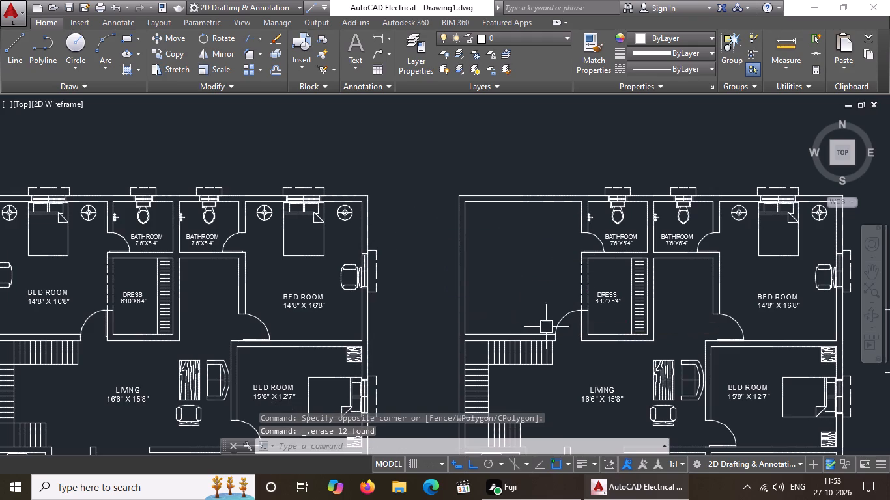
pyautogui.click(558, 322)
pyautogui.press('Delete')
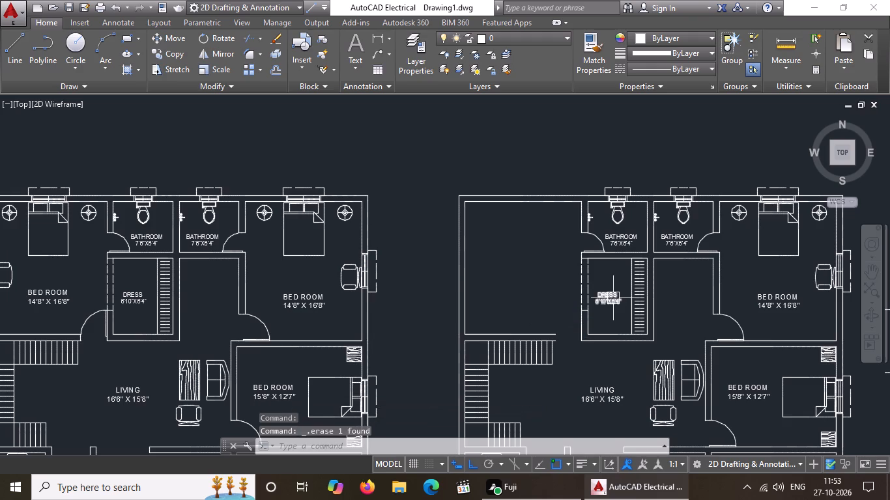
pyautogui.scroll(-1, 613, 298)
pyautogui.moveTo(683, 283); pyautogui.dragTo(543, 261, button='middle')
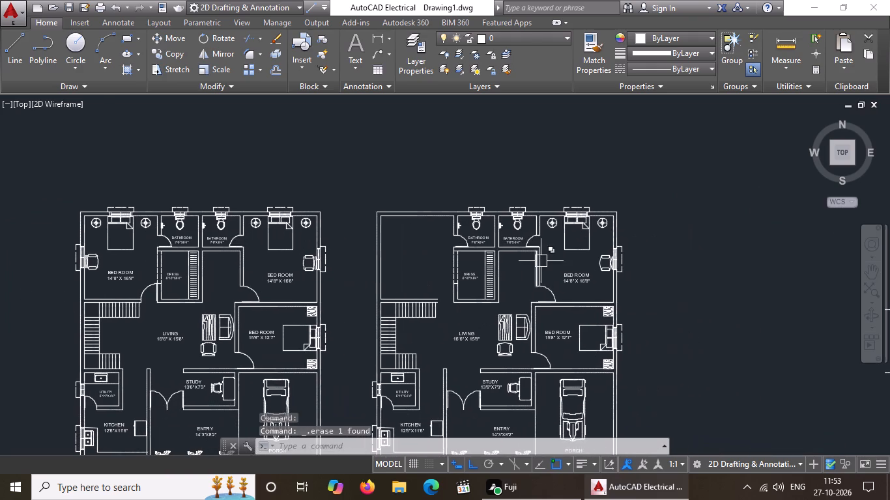
# Delete the toilet, the wall-mounted tap fixture and the BATHROOM label from the copied plan's left bathroom.
pyautogui.scroll(3, 474, 215)
pyautogui.click(477, 238)
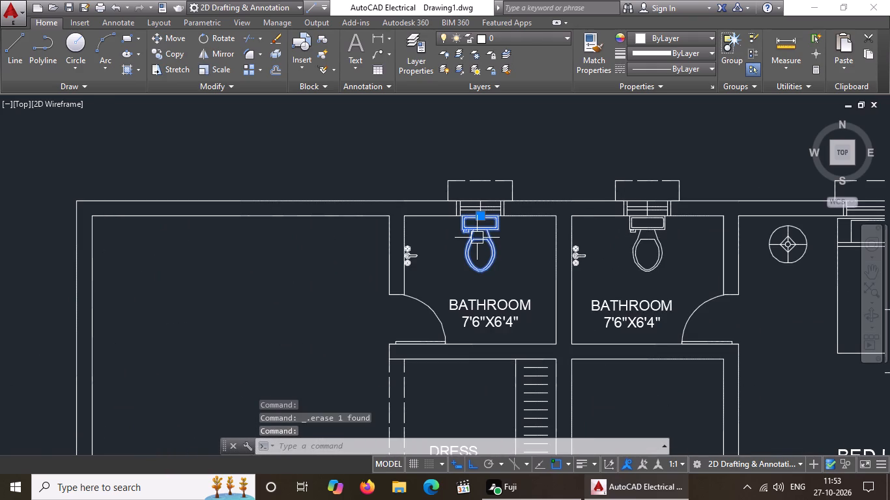
pyautogui.press('Delete')
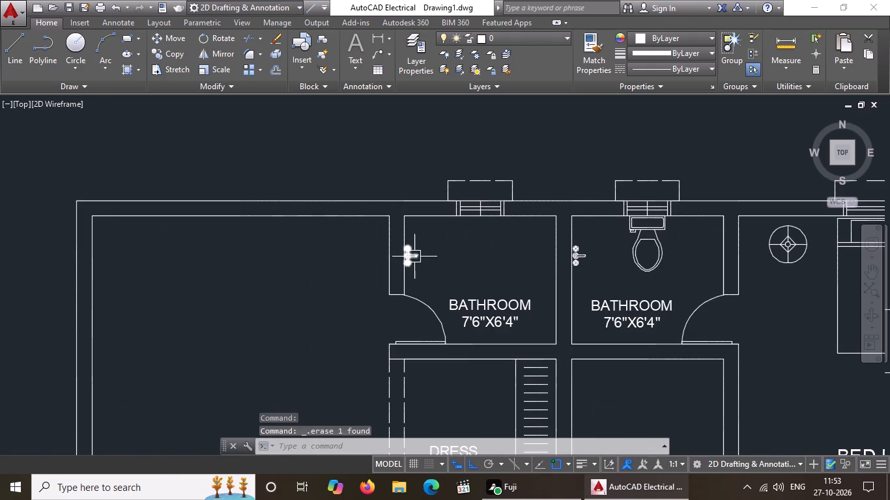
pyautogui.click(415, 257)
pyautogui.press('Delete')
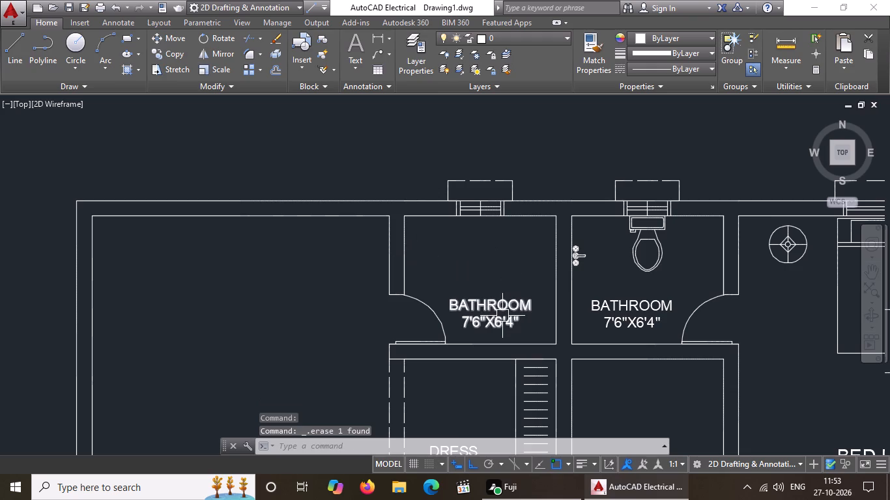
pyautogui.click(502, 316)
pyautogui.press('Delete')
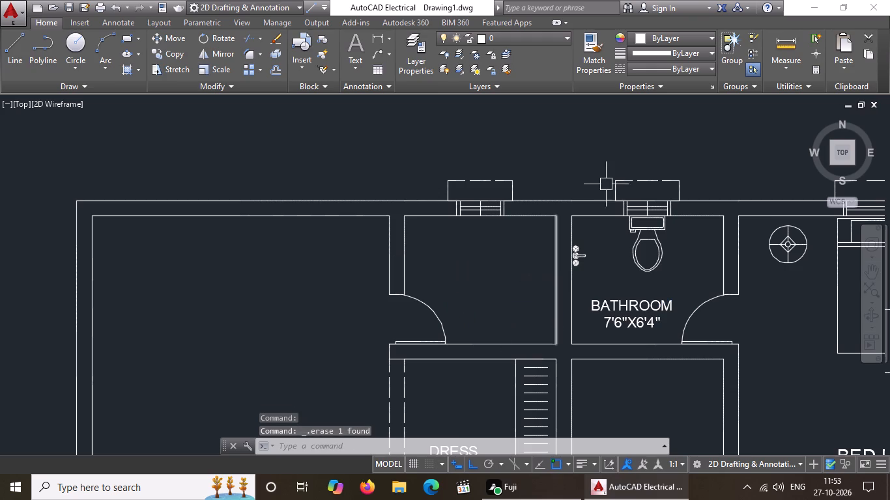
# Delete the windows with their dashed outlines in the top wall of both bathrooms in the copied plan.
pyautogui.click(422, 143)
pyautogui.click(526, 232)
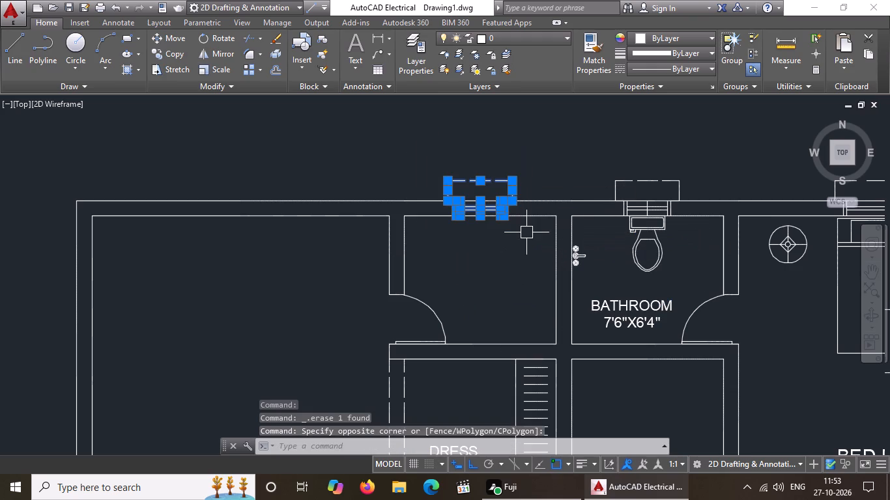
pyautogui.press('Delete')
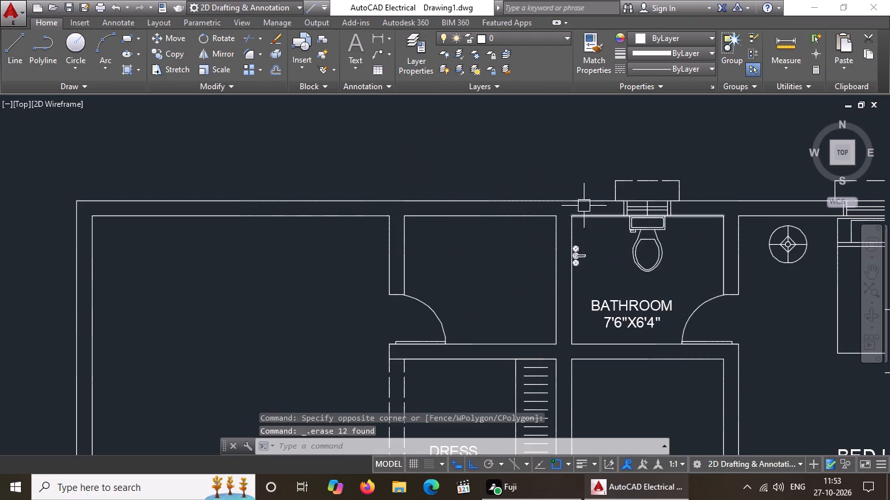
pyautogui.click(598, 152)
pyautogui.click(688, 219)
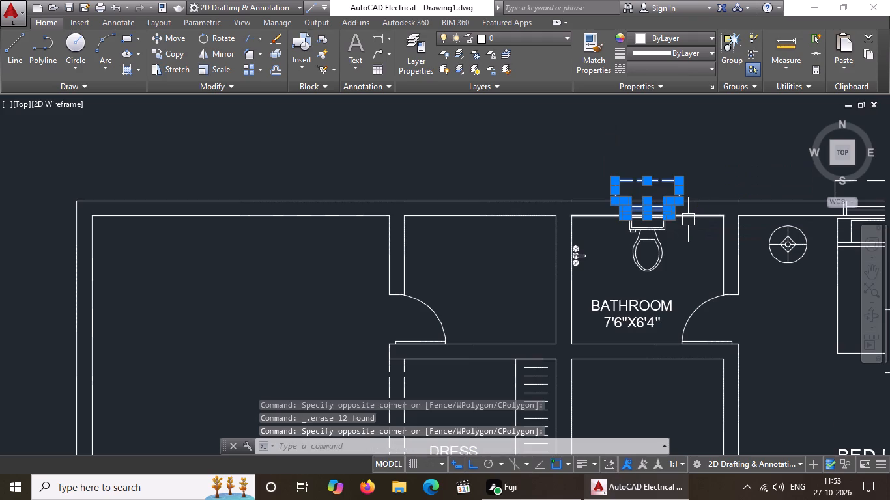
pyautogui.press('Delete')
# Delete the toilet, the wall-mounted tap fixture and the BATHROOM label from the copied plan's right bathroom.
pyautogui.click(646, 273)
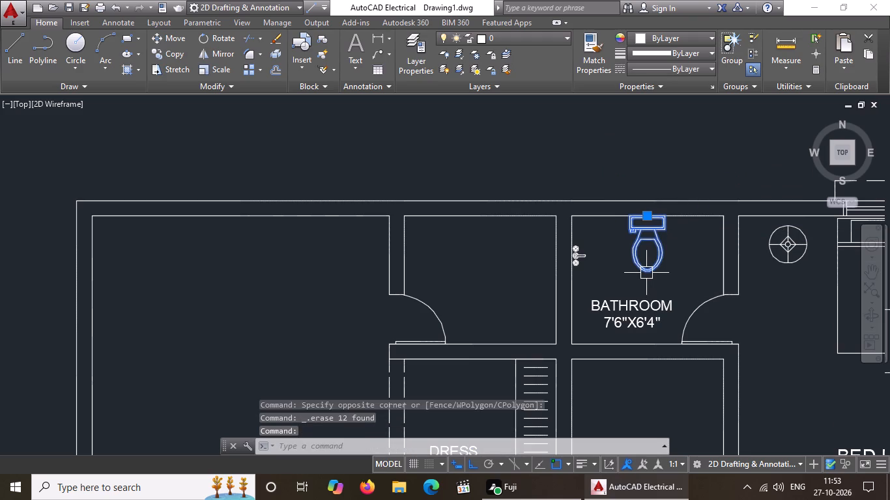
pyautogui.press('Delete')
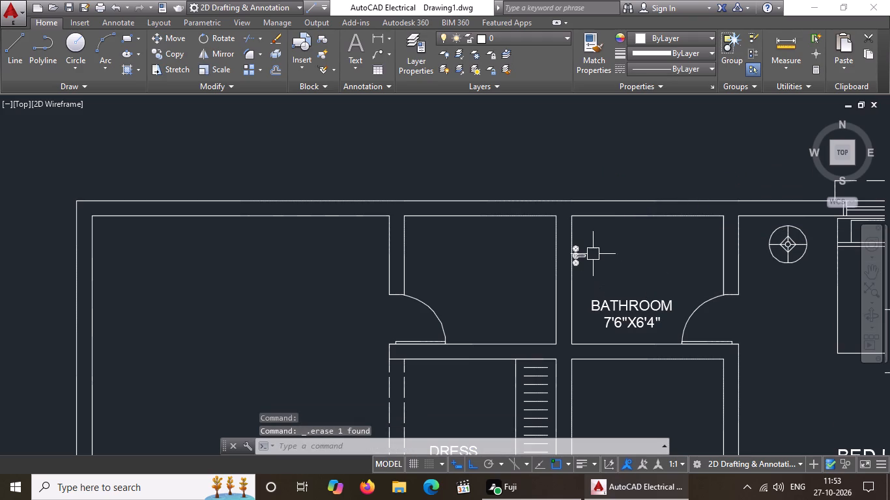
pyautogui.click(586, 254)
pyautogui.press('Delete')
pyautogui.click(655, 311)
pyautogui.press('Delete')
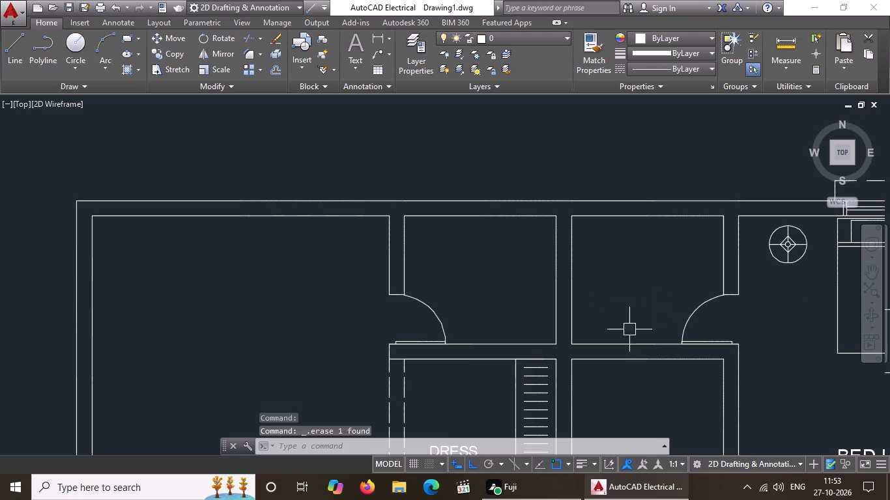
# Delete the swing doors of both bathrooms in the copied plan.
pyautogui.click(435, 319)
pyautogui.press('Delete')
pyautogui.click(685, 312)
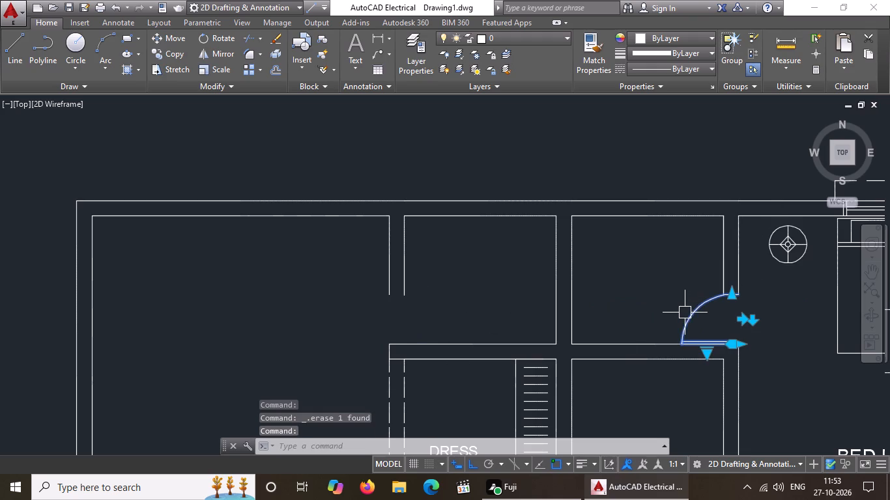
pyautogui.press('Delete')
# Delete both round bedside blocks, the bed and the chair from the copied plan's upper-right bedroom.
pyautogui.scroll(-5, 679, 317)
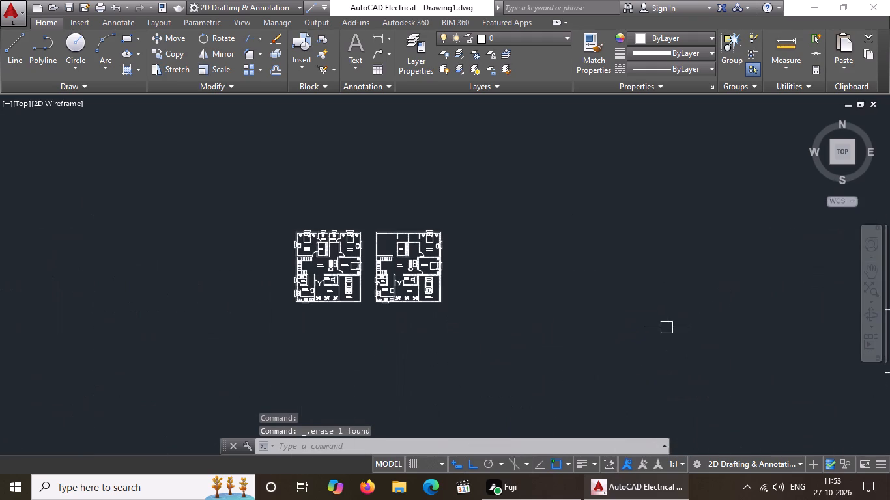
pyautogui.scroll(6, 412, 237)
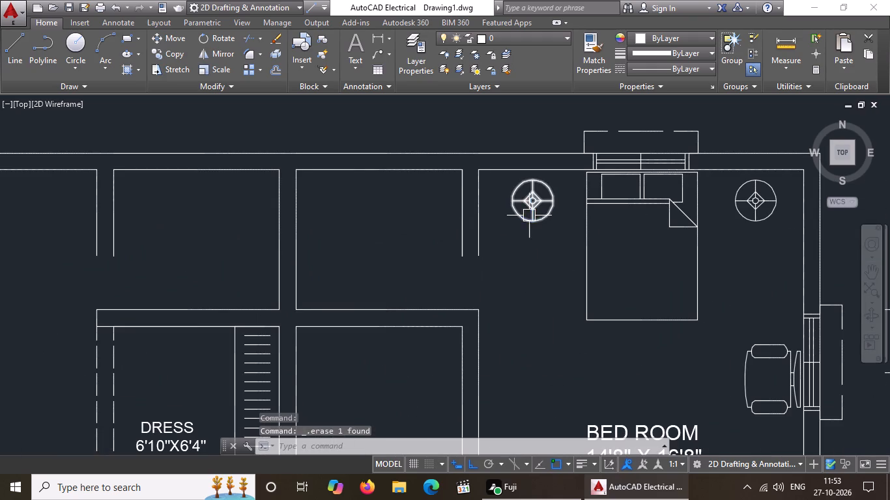
pyautogui.click(529, 215)
pyautogui.press('Delete')
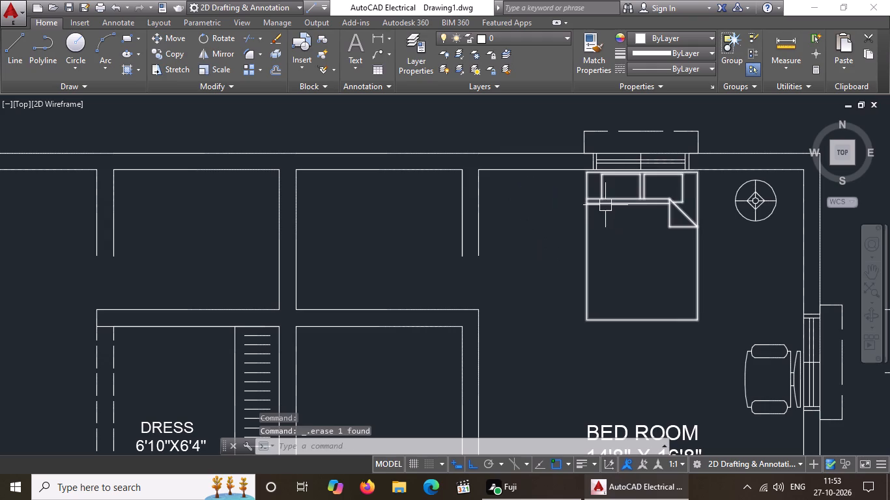
pyautogui.click(609, 203)
pyautogui.press('Delete')
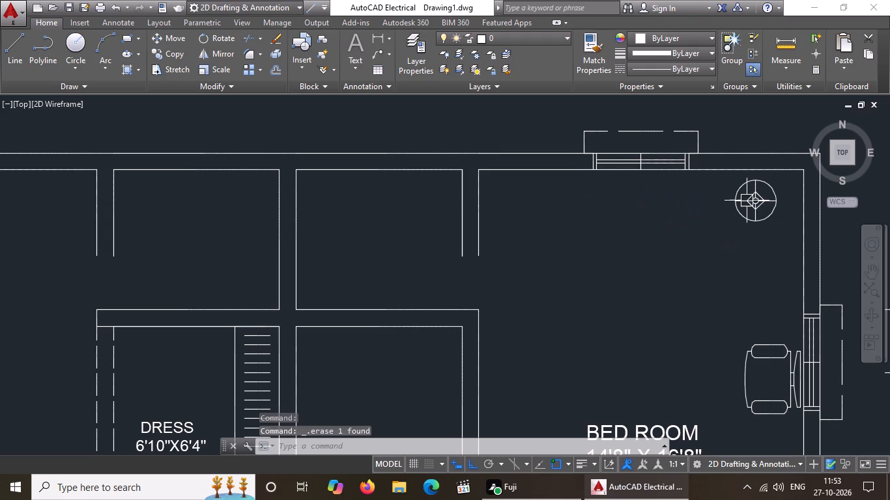
pyautogui.click(746, 199)
pyautogui.press('Delete')
pyautogui.scroll(-1, 757, 202)
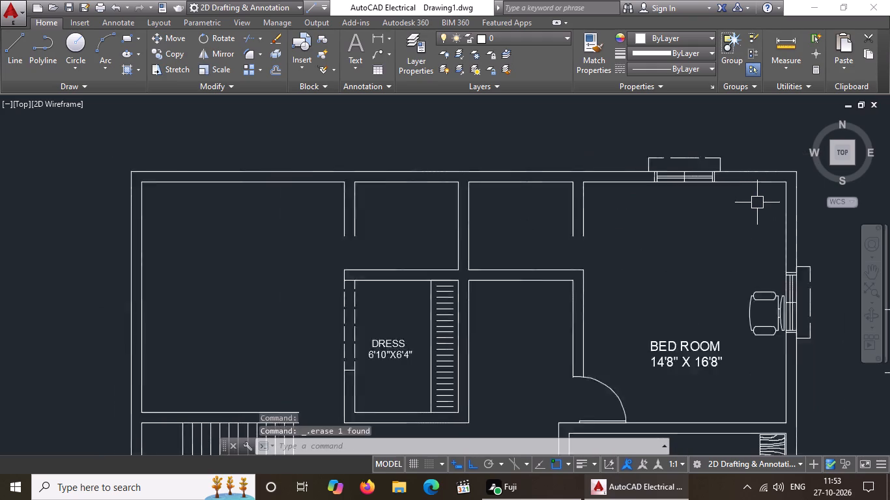
pyautogui.scroll(-1, 756, 204)
pyautogui.click(769, 266)
pyautogui.press('Delete')
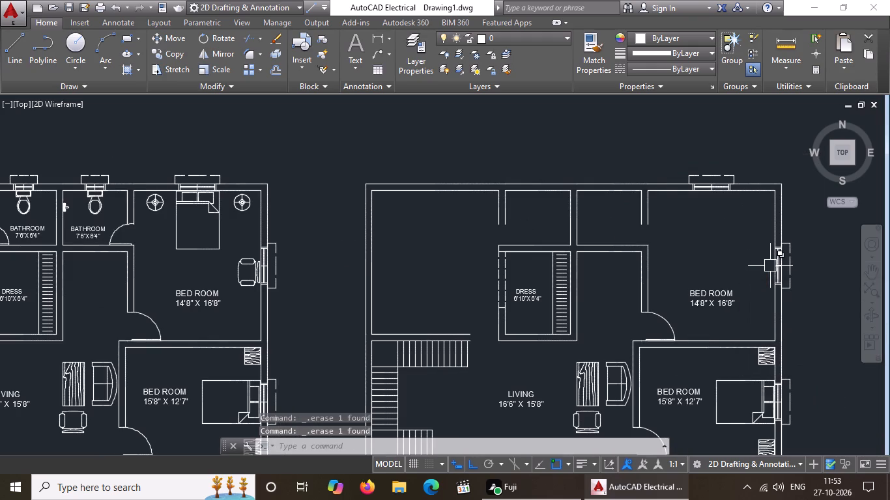
# Delete the top-wall and right-wall windows with their dashed outlines from the copied plan's upper-right bedroom.
pyautogui.click(681, 142)
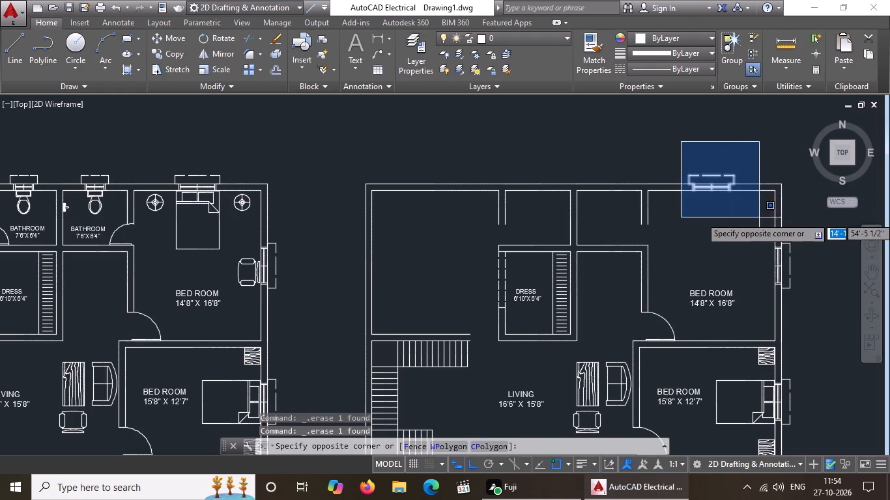
pyautogui.click(752, 212)
pyautogui.press('Delete')
pyautogui.click(749, 214)
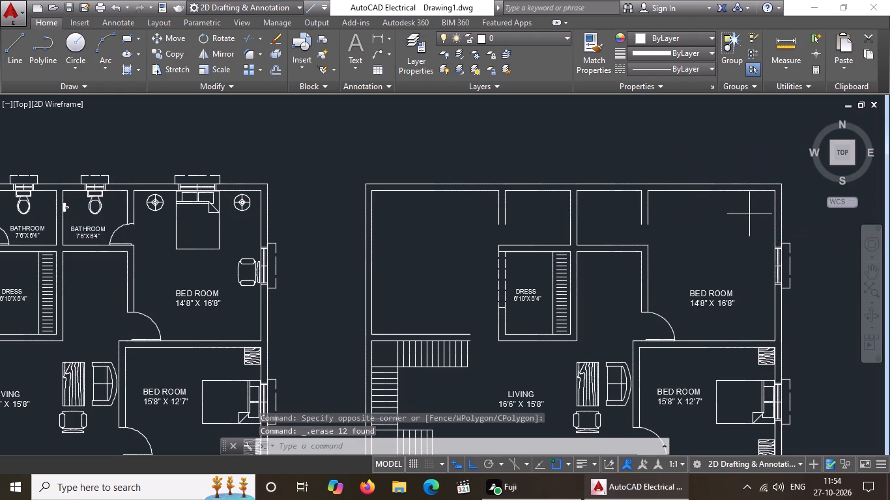
pyautogui.click(818, 309)
pyautogui.press('Delete')
# Delete the BED ROOM label and the swing door from the copied plan's upper-right bedroom.
pyautogui.click(695, 292)
pyautogui.press('Delete')
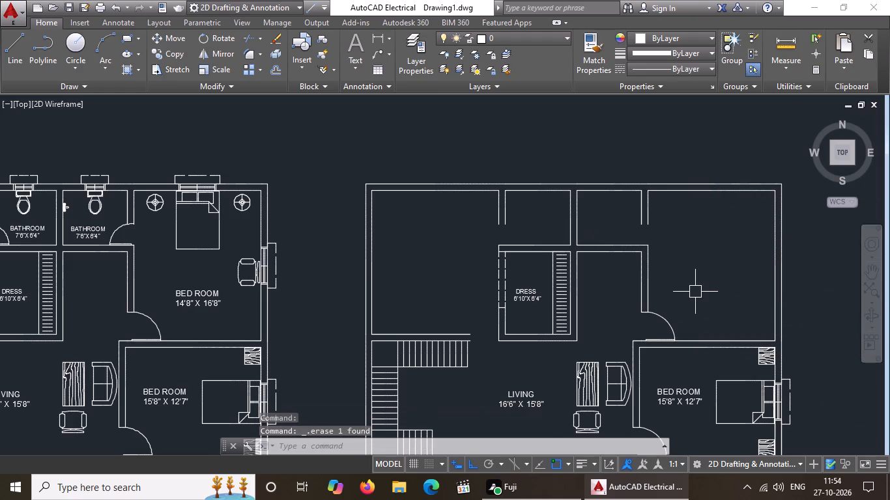
pyautogui.click(666, 324)
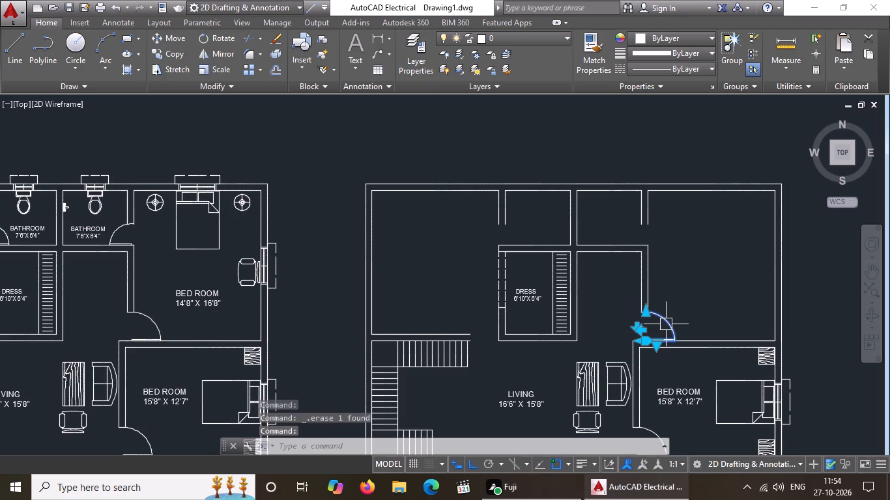
pyautogui.press('Delete')
# Delete the DRESS label from the copied plan's dressing room.
pyautogui.click(528, 290)
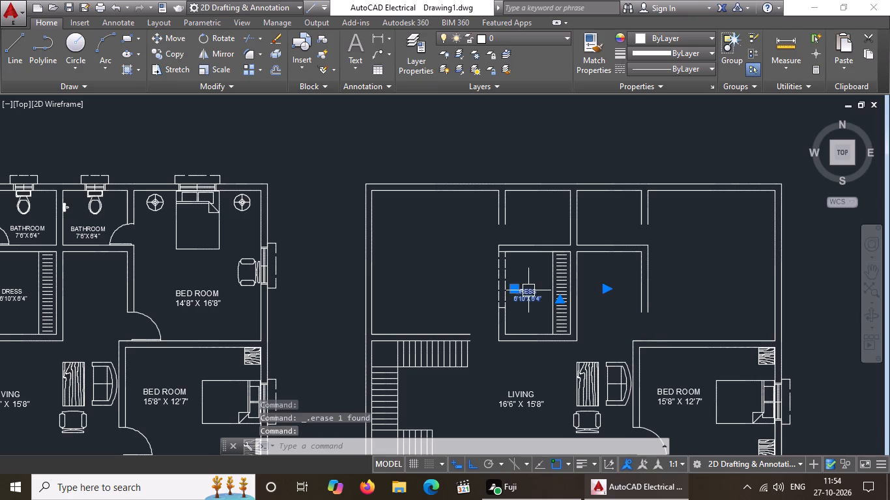
pyautogui.press('Delete')
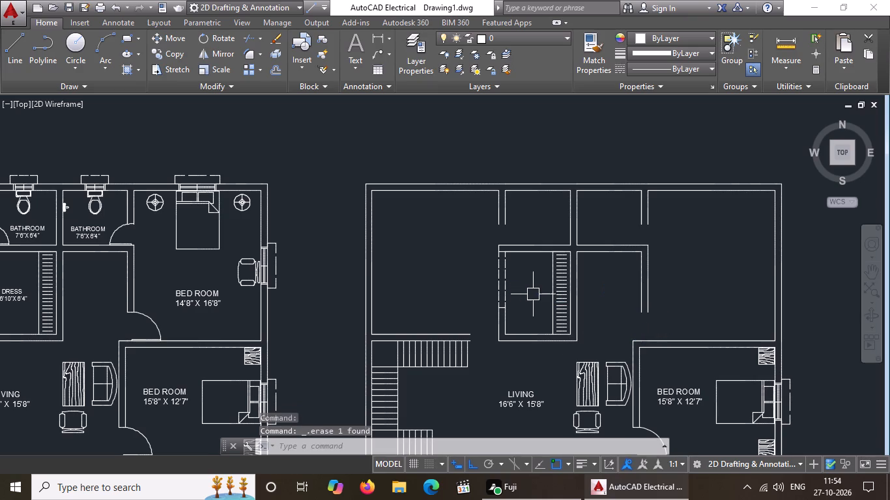
pyautogui.press('Escape')
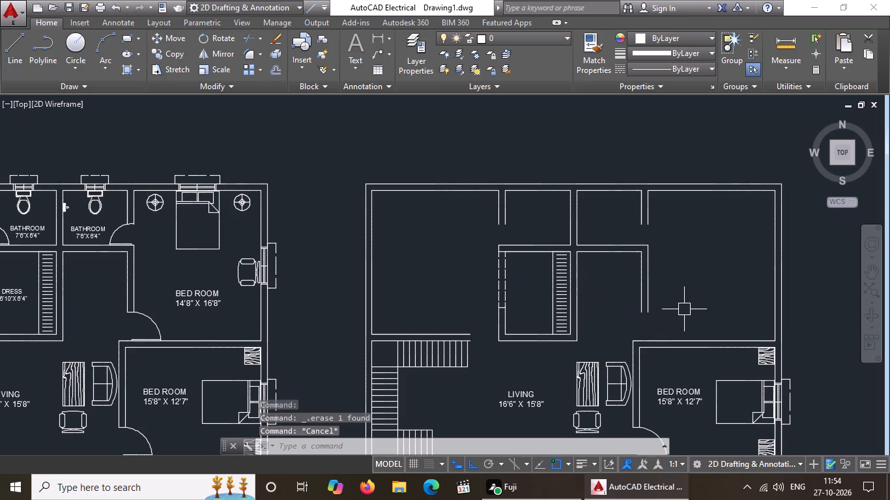
# Extend both wall lines at the copied plan's left bathroom doorway down to the bathroom's lower wall.
pyautogui.write('EX')
pyautogui.press('space')
pyautogui.press('space')
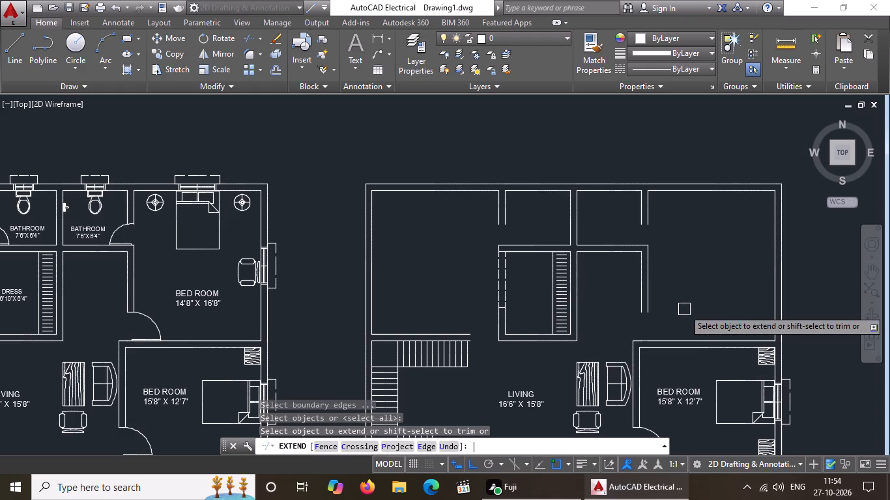
pyautogui.click(506, 219)
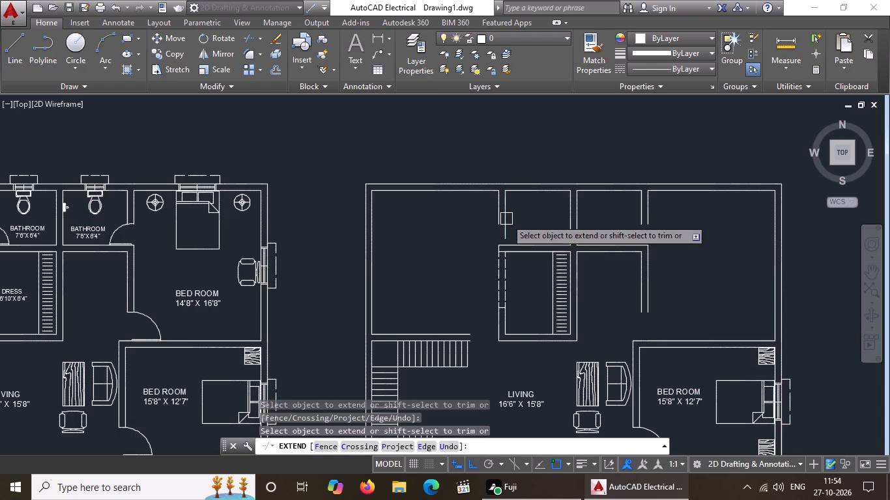
pyautogui.click(507, 232)
pyautogui.click(510, 225)
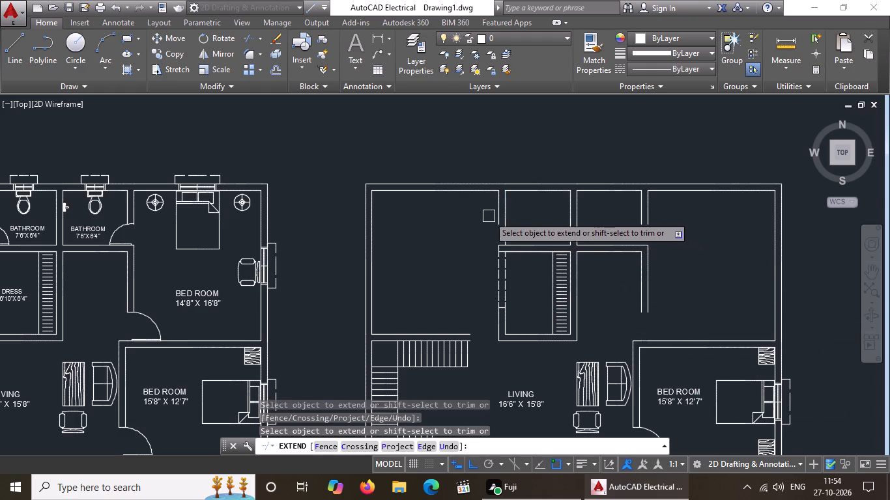
pyautogui.click(500, 208)
pyautogui.click(497, 218)
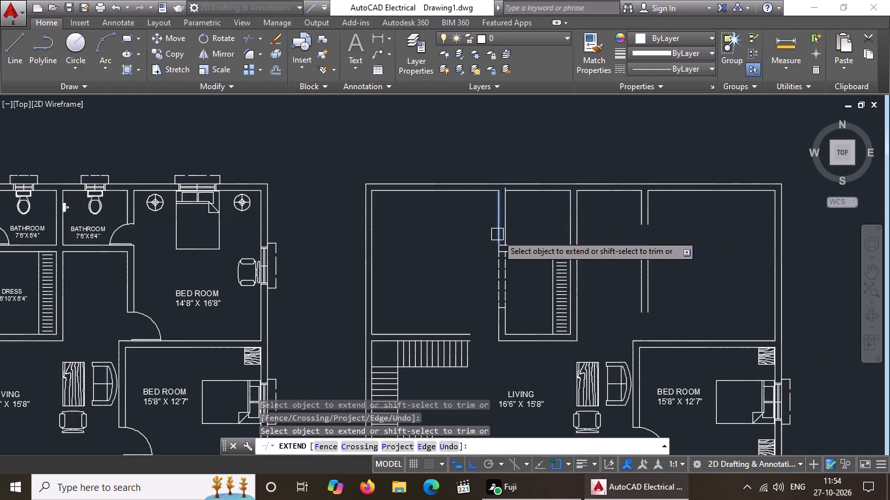
pyautogui.click(497, 234)
pyautogui.scroll(1, 500, 230)
pyautogui.click(499, 230)
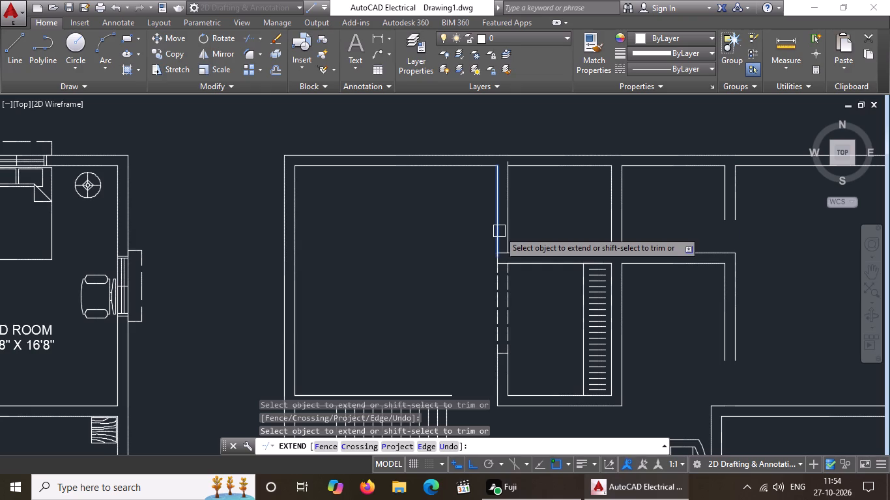
# Extend both wall lines at the copied plan's right bathroom doorway down to the bathroom's lower wall.
pyautogui.click(727, 210)
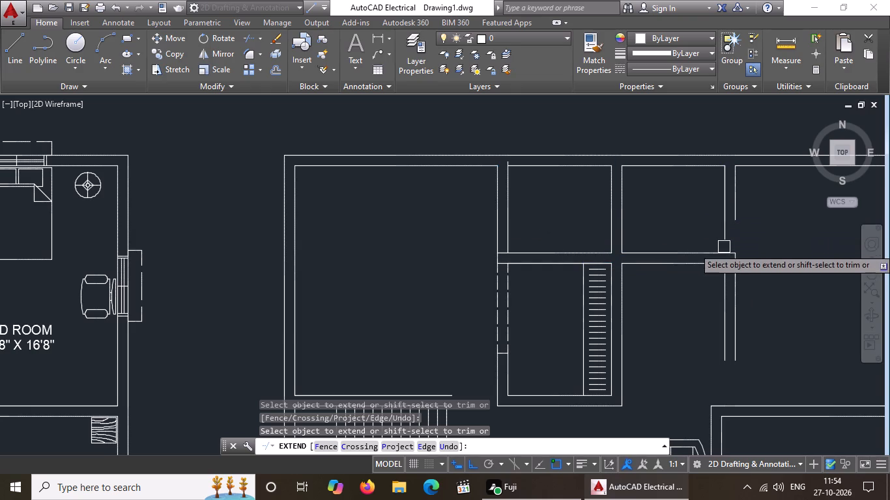
pyautogui.click(725, 234)
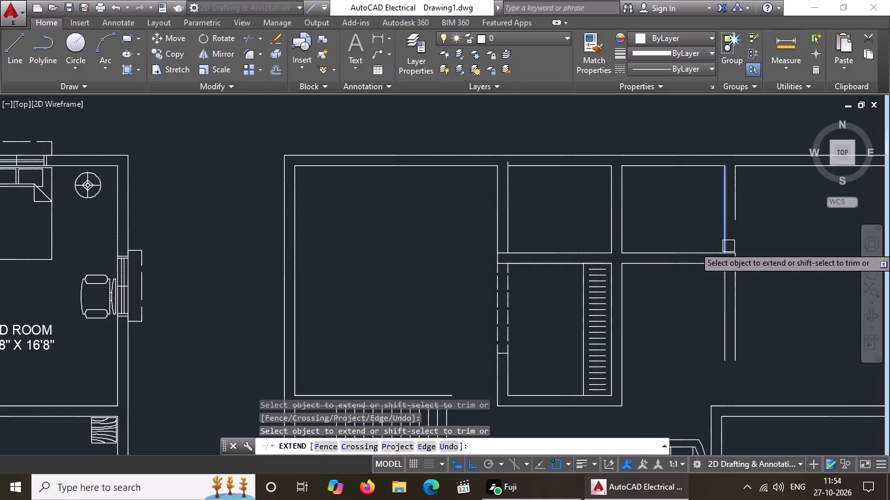
pyautogui.click(728, 240)
pyautogui.click(734, 205)
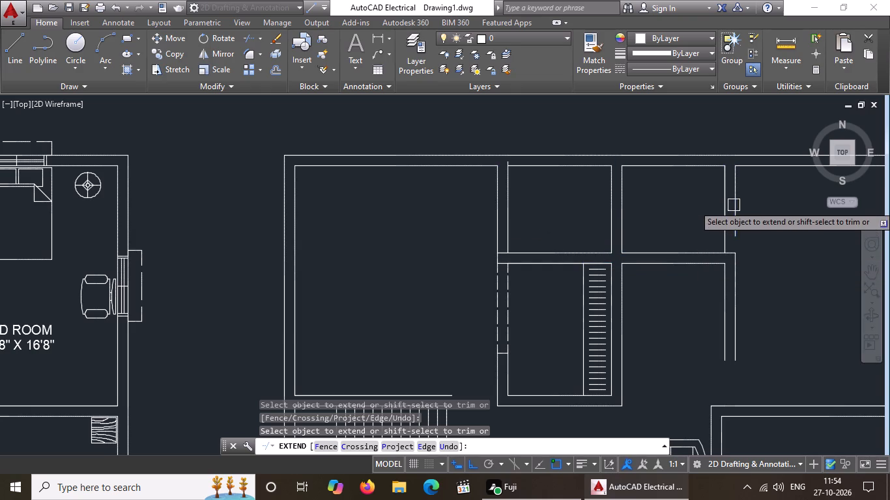
pyautogui.click(739, 227)
pyautogui.click(739, 240)
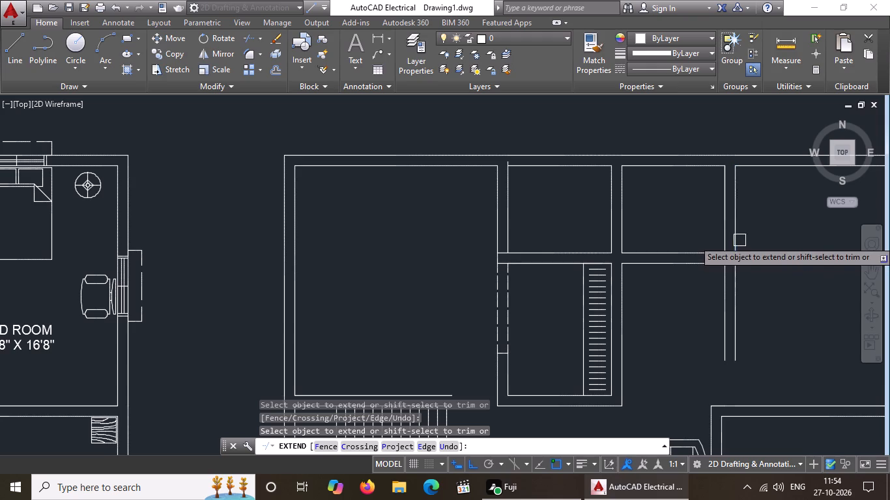
# Extend both wall lines at the copied plan's upper-right bedroom doorway down to the top wall of the bedroom below.
pyautogui.click(726, 350)
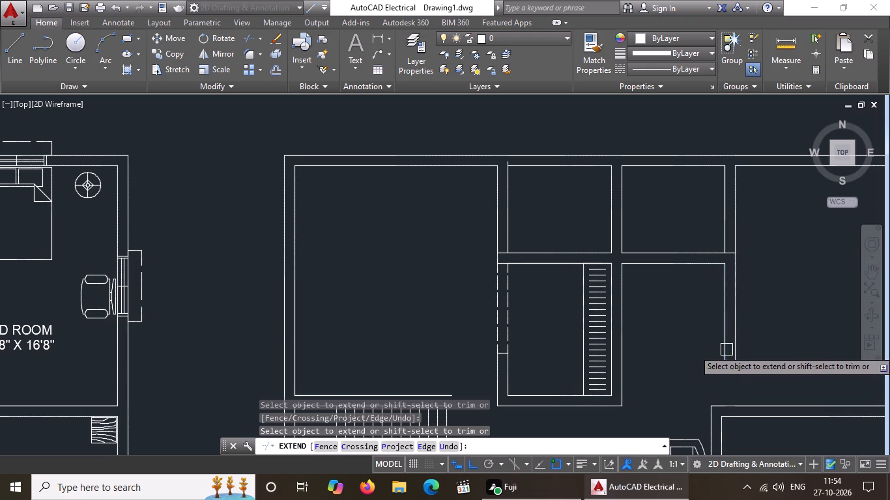
pyautogui.click(721, 352)
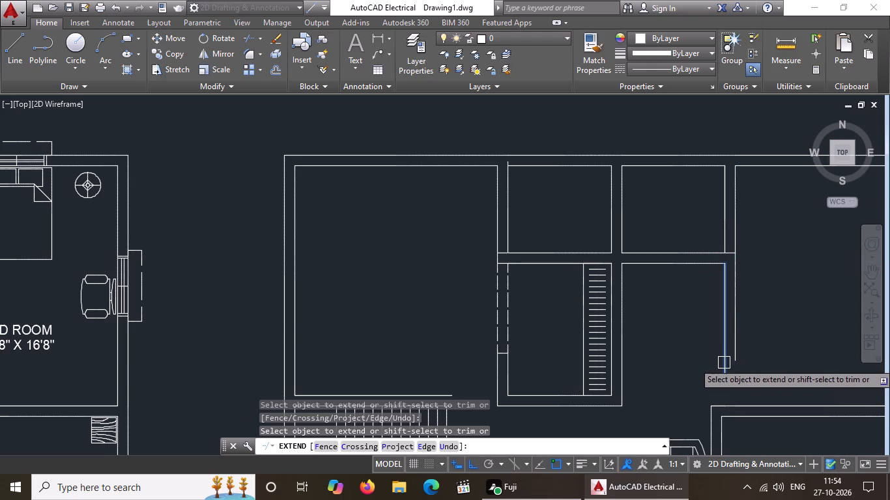
pyautogui.click(725, 361)
pyautogui.click(724, 339)
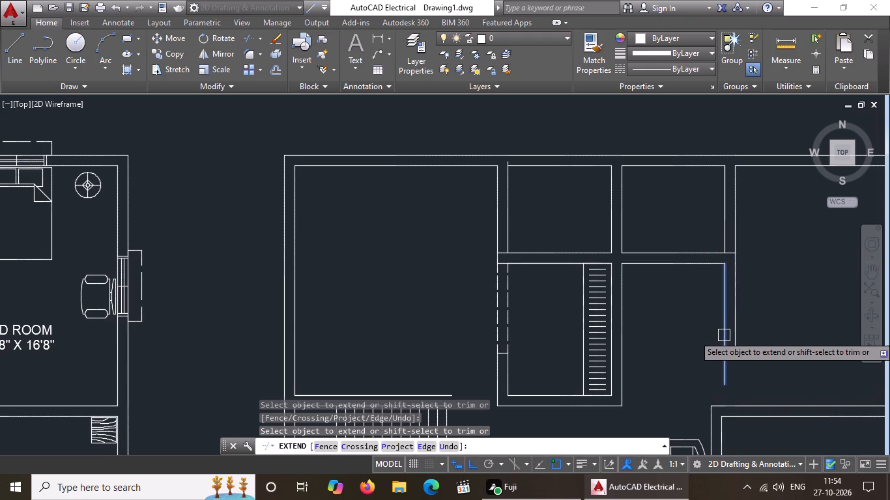
pyautogui.click(725, 328)
pyautogui.click(727, 319)
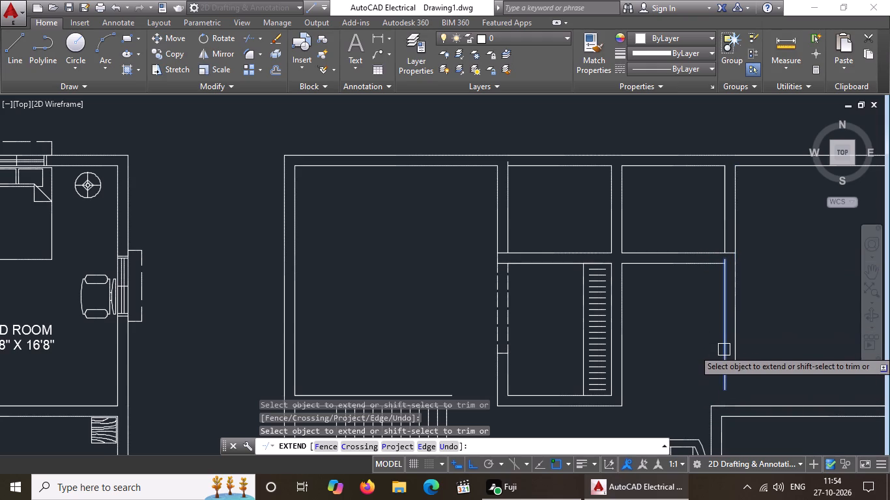
pyautogui.click(728, 375)
pyautogui.click(728, 370)
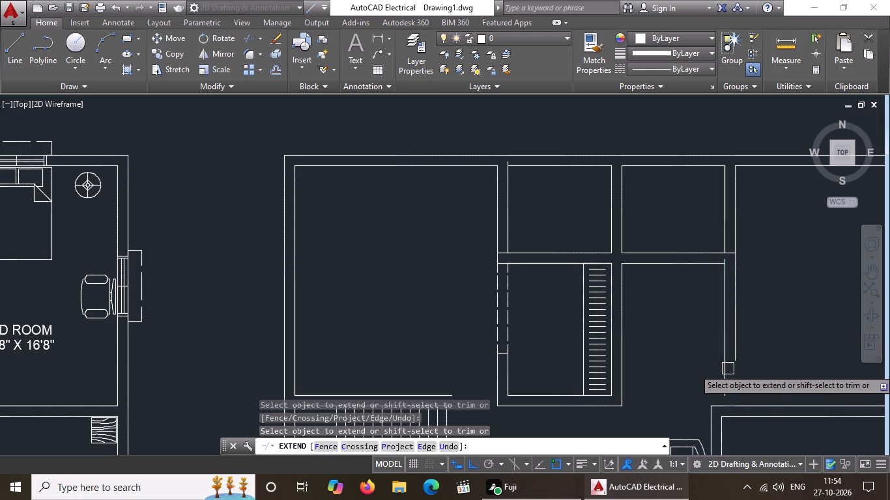
pyautogui.click(727, 361)
pyautogui.click(736, 353)
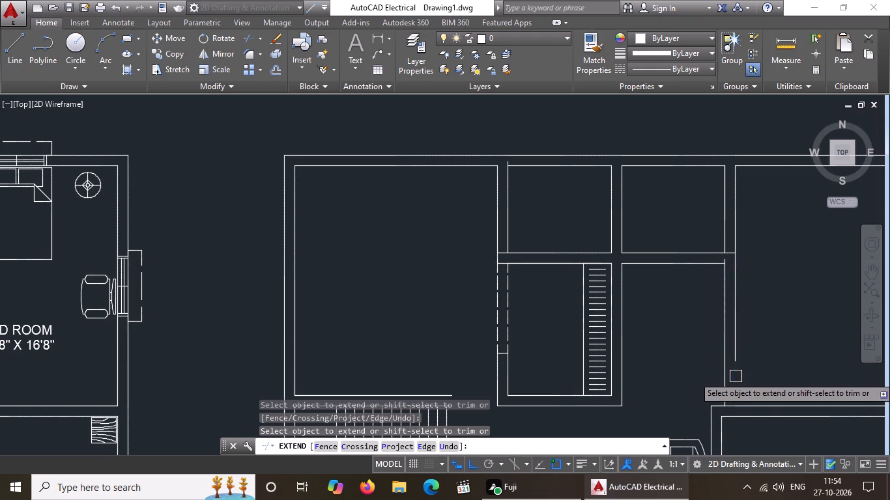
pyautogui.click(736, 357)
pyautogui.click(736, 340)
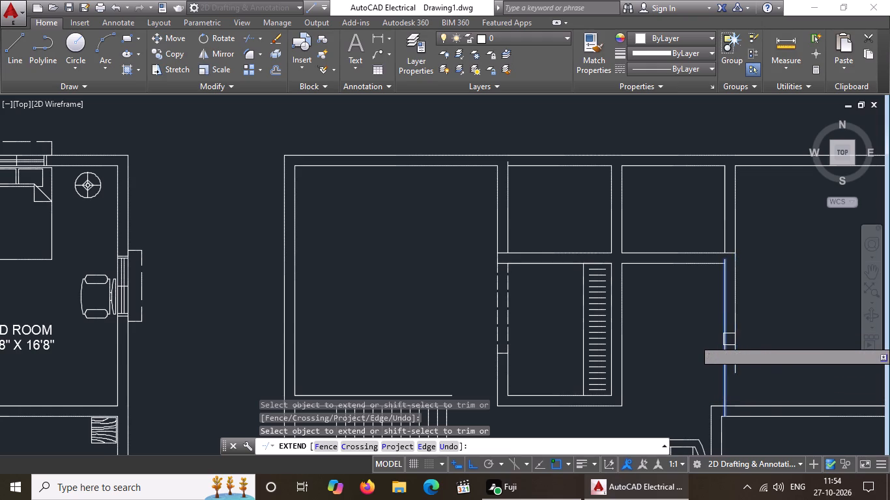
pyautogui.click(736, 366)
pyautogui.click(738, 351)
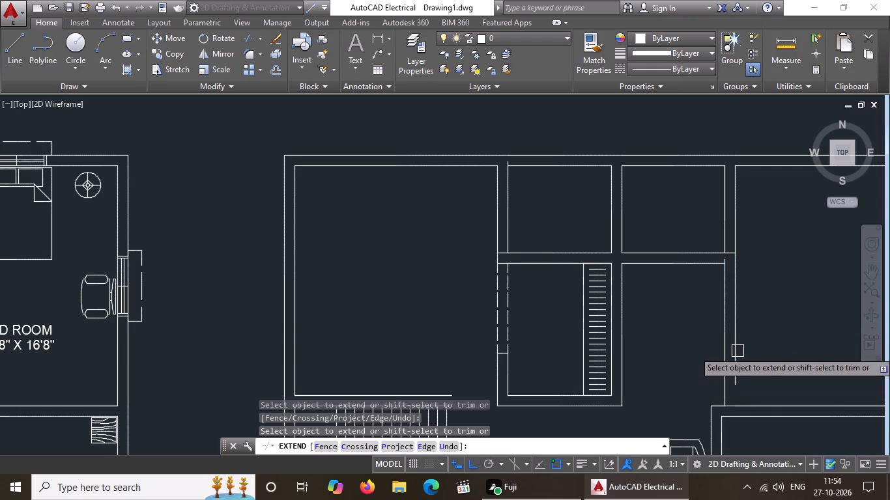
pyautogui.click(738, 372)
pyautogui.click(736, 372)
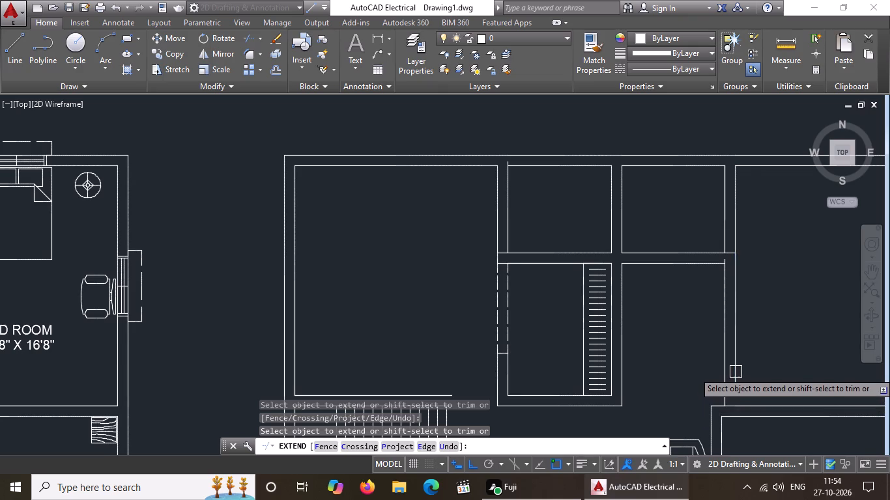
pyautogui.click(738, 363)
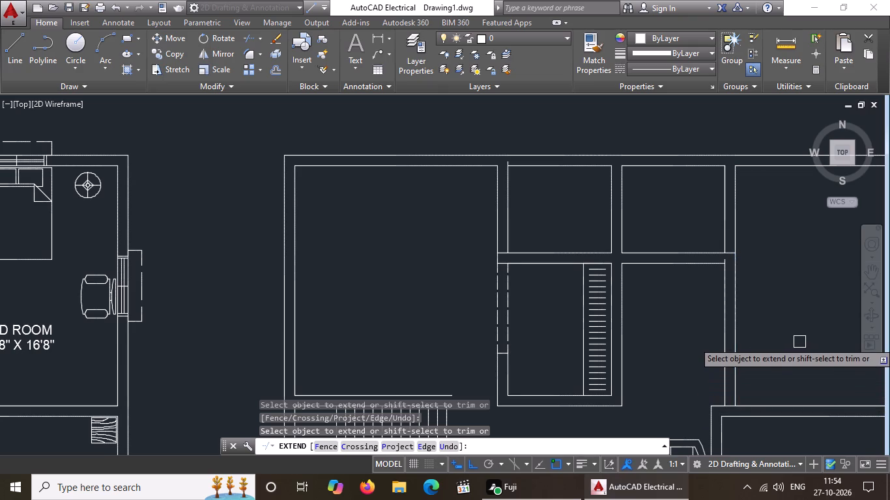
pyautogui.press('Escape')
pyautogui.press('Escape')
# Trim the overshooting line ends at the wall junction by the copied plan's right bathroom's lower-right corner.
pyautogui.write('TR')
pyautogui.press('space')
pyautogui.press('space')
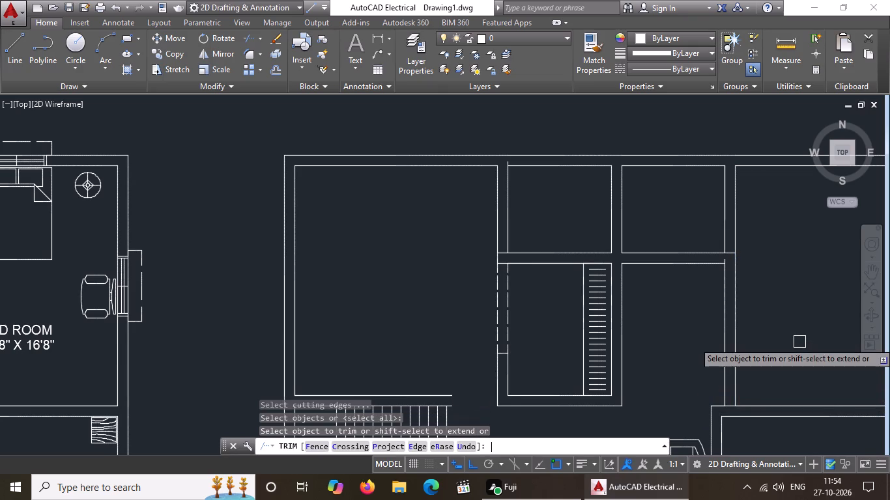
pyautogui.scroll(3, 737, 249)
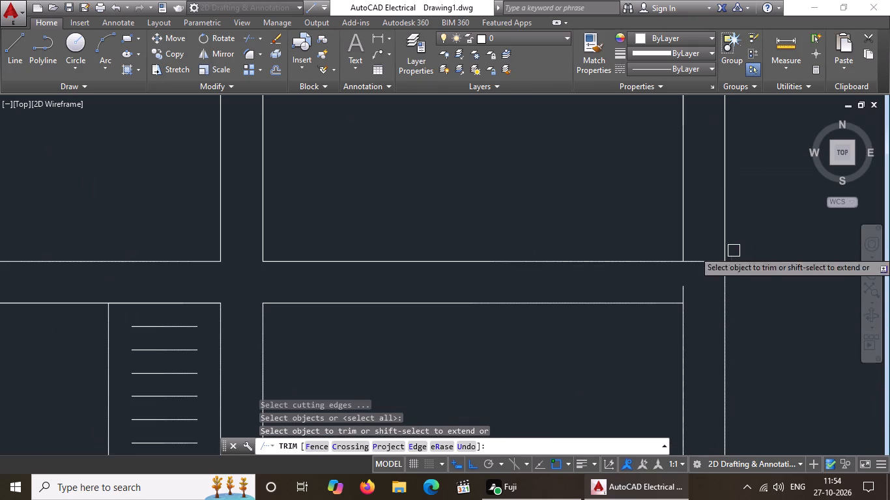
pyautogui.click(700, 258)
pyautogui.click(681, 288)
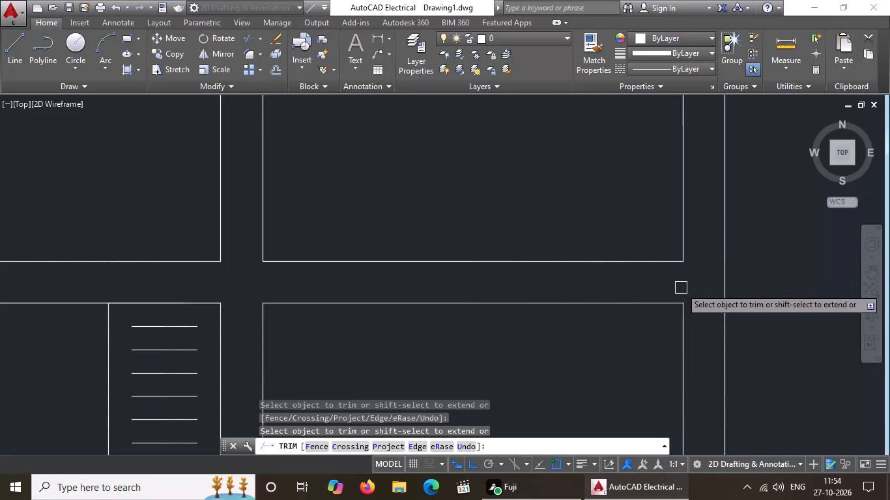
# Trim the line crossing between the two wall faces at the upper-right bedroom's lower-left corner.
pyautogui.scroll(-4, 732, 277)
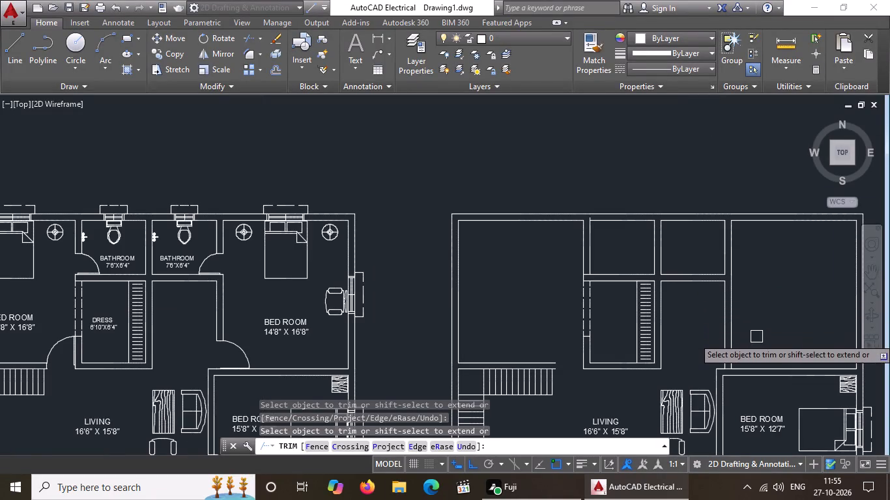
pyautogui.scroll(3, 743, 379)
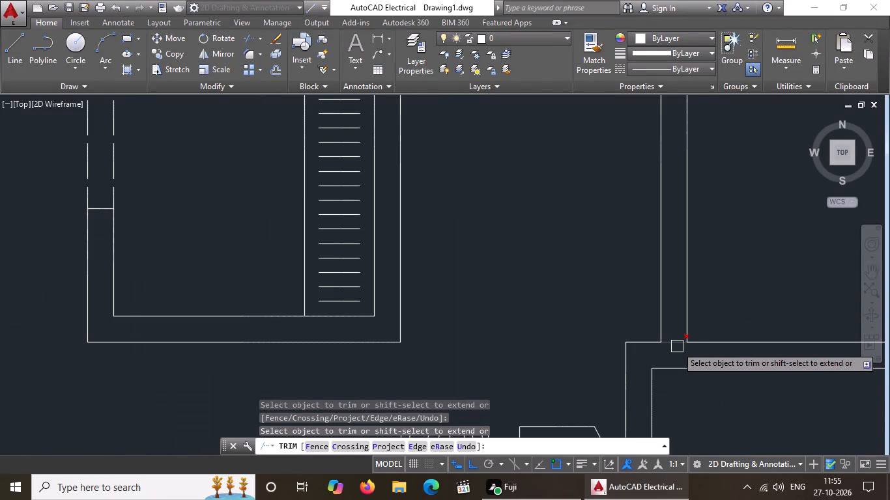
pyautogui.click(677, 346)
# Trim the stub above the left bathroom's upper-left corner and the line crossing the wall at its lower-left corner.
pyautogui.scroll(-3, 743, 282)
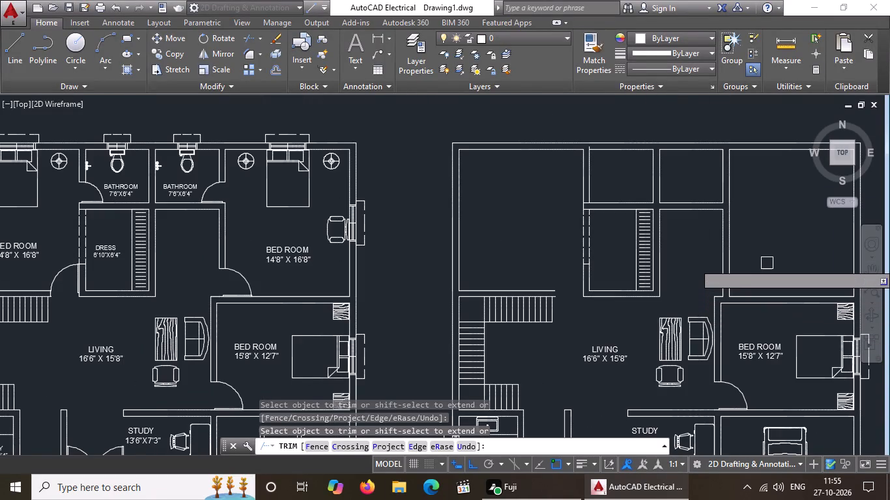
pyautogui.moveTo(763, 261); pyautogui.dragTo(644, 273, button='middle')
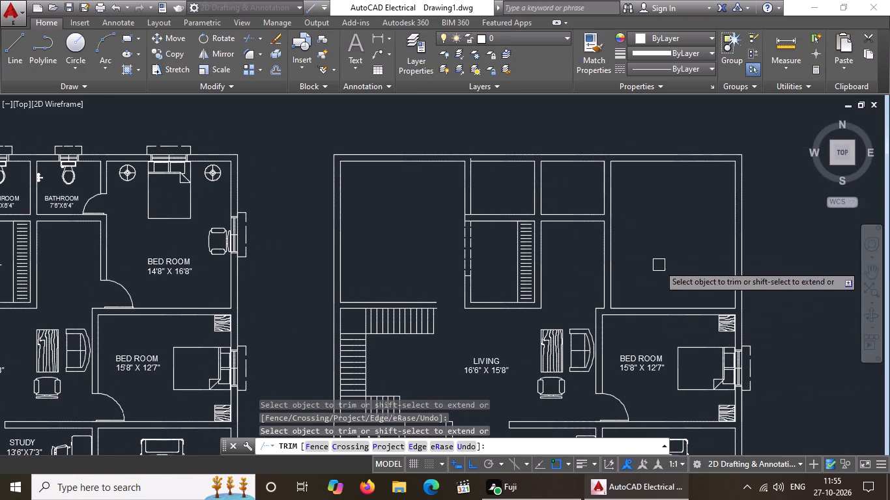
pyautogui.scroll(2, 481, 158)
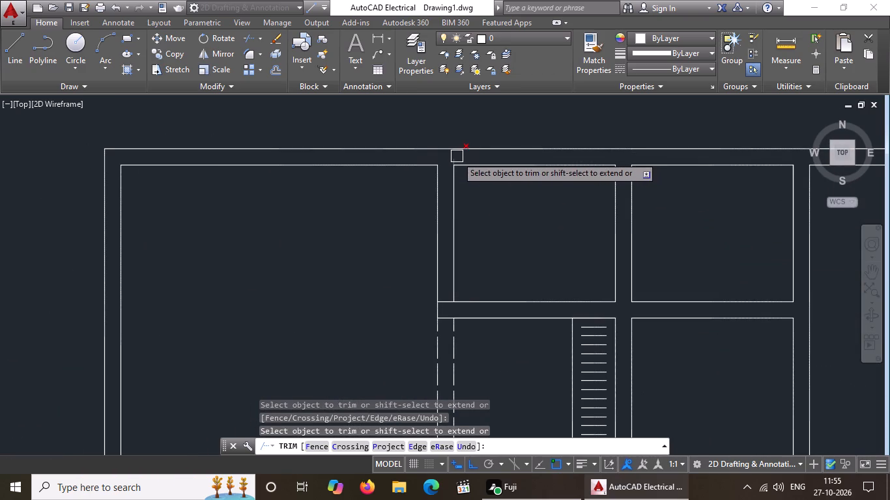
pyautogui.click(457, 156)
pyautogui.click(448, 302)
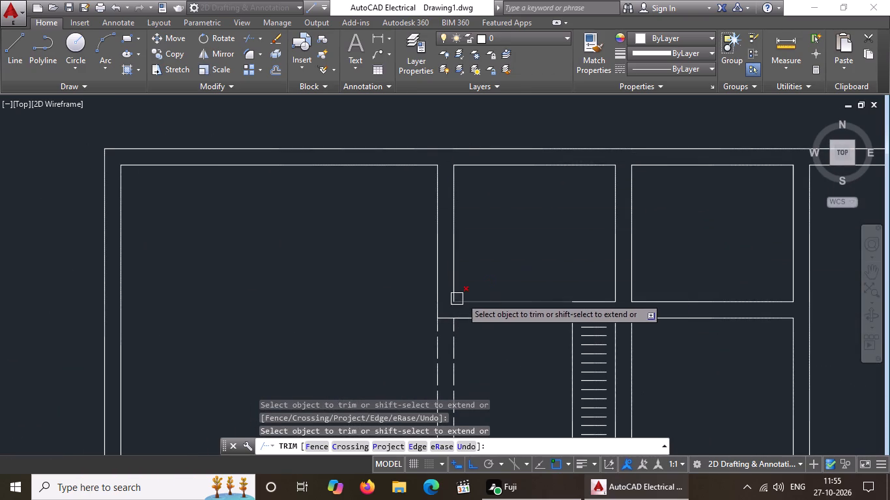
# Delete the two dashed opening lines and the short end line from the copied dressing room's left wall.
pyautogui.scroll(-3, 633, 225)
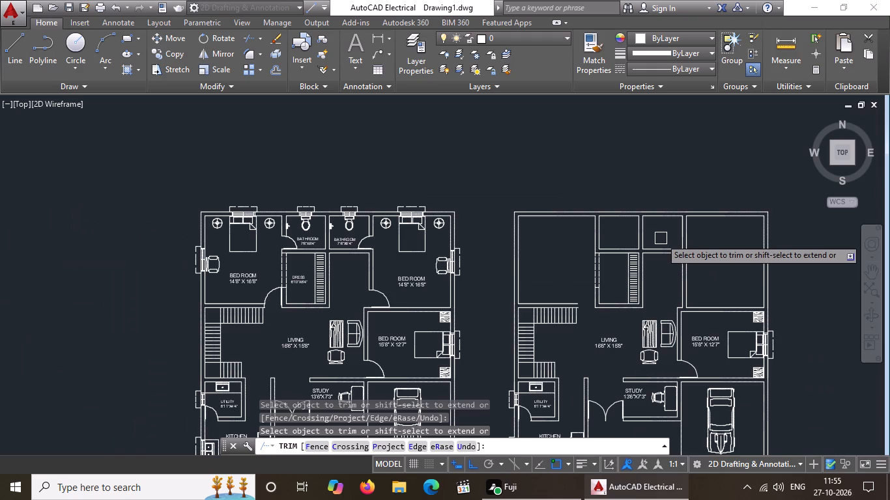
pyautogui.moveTo(656, 239); pyautogui.dragTo(610, 197, button='middle')
pyautogui.scroll(3, 592, 242)
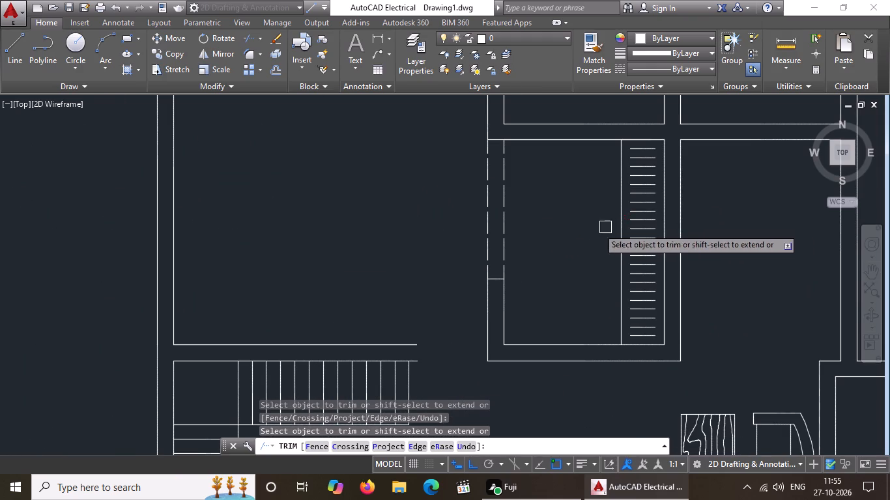
pyautogui.press('Escape')
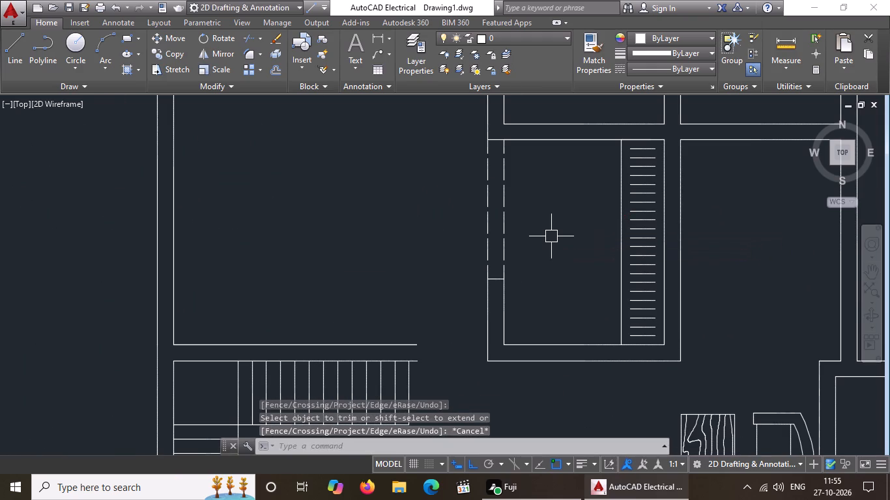
pyautogui.moveTo(417, 258); pyautogui.dragTo(440, 264)
pyautogui.click(528, 300)
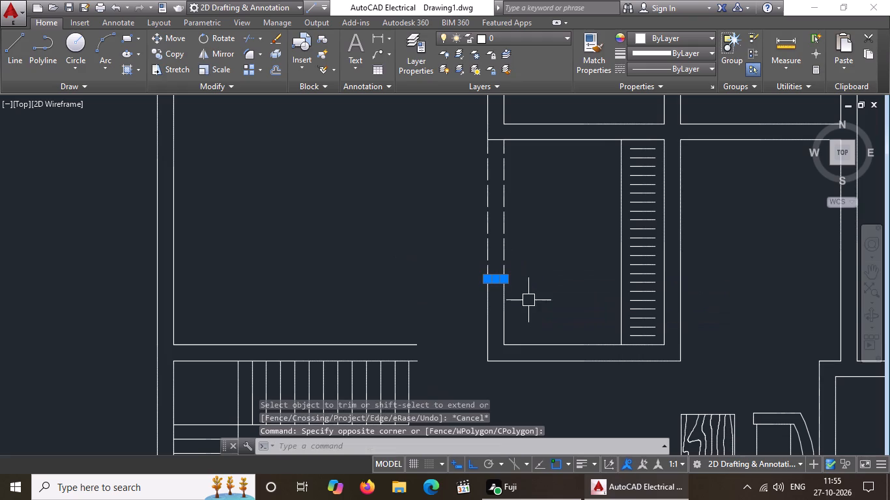
pyautogui.click(457, 127)
pyautogui.click(537, 294)
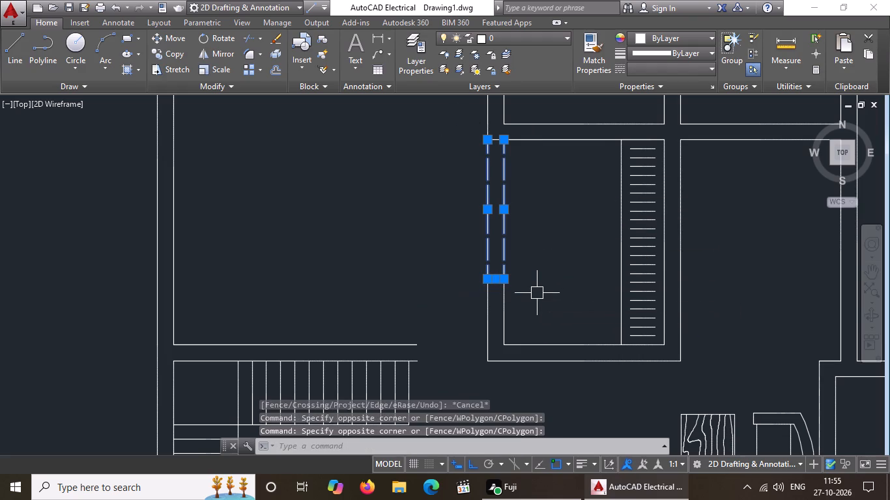
pyautogui.press('Delete')
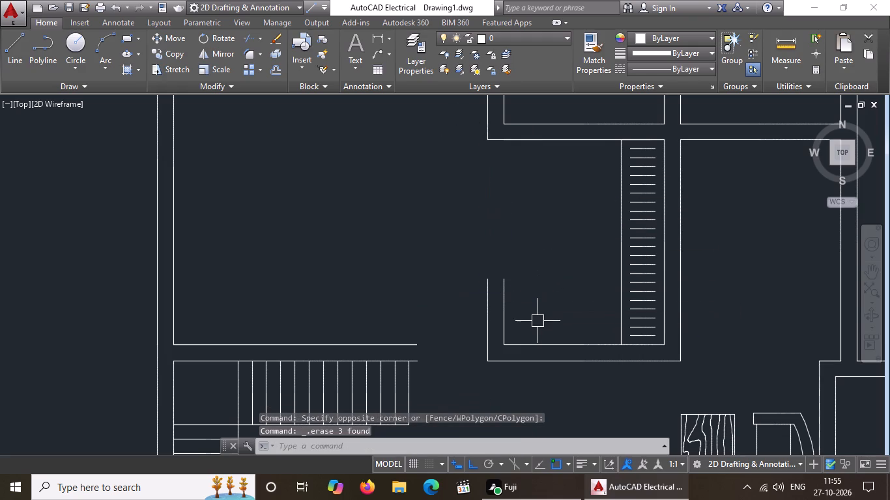
# Extend both lines of the copied dressing room's left wall stub upward, partway across the opening.
pyautogui.scroll(-2, 541, 305)
pyautogui.write('EX')
pyautogui.press('space')
pyautogui.press('space')
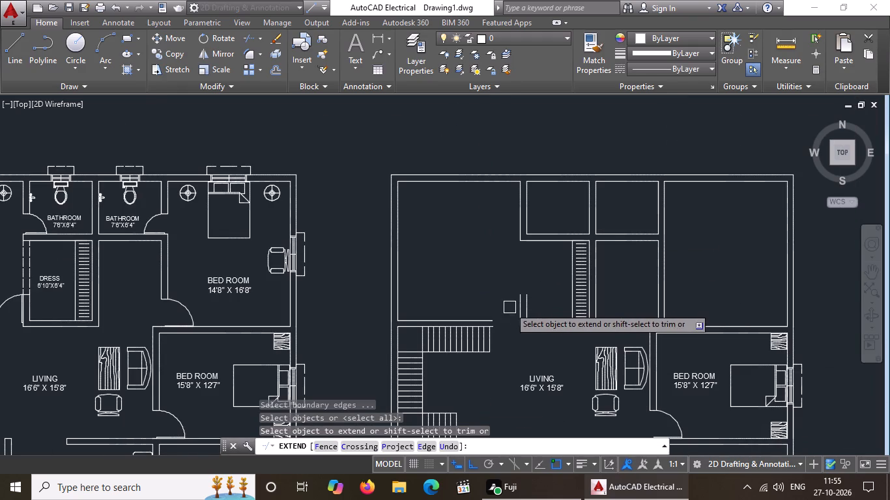
pyautogui.scroll(2, 510, 307)
pyautogui.click(534, 288)
pyautogui.click(530, 298)
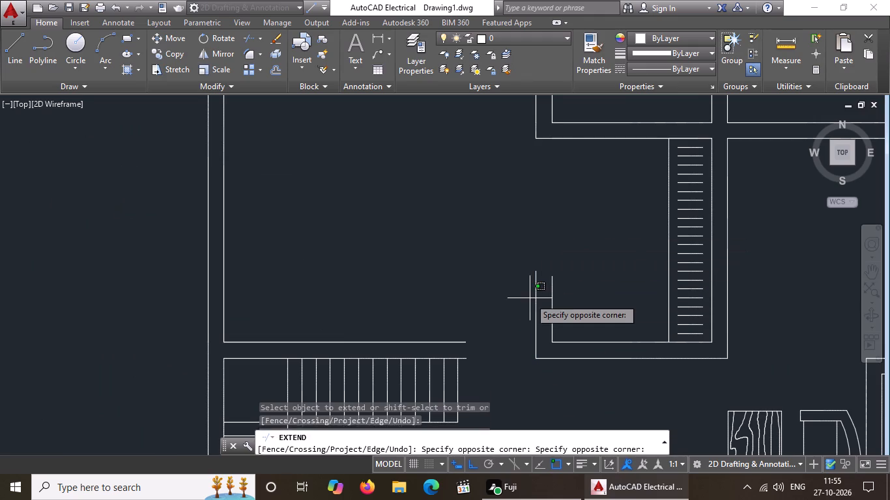
pyautogui.click(559, 262)
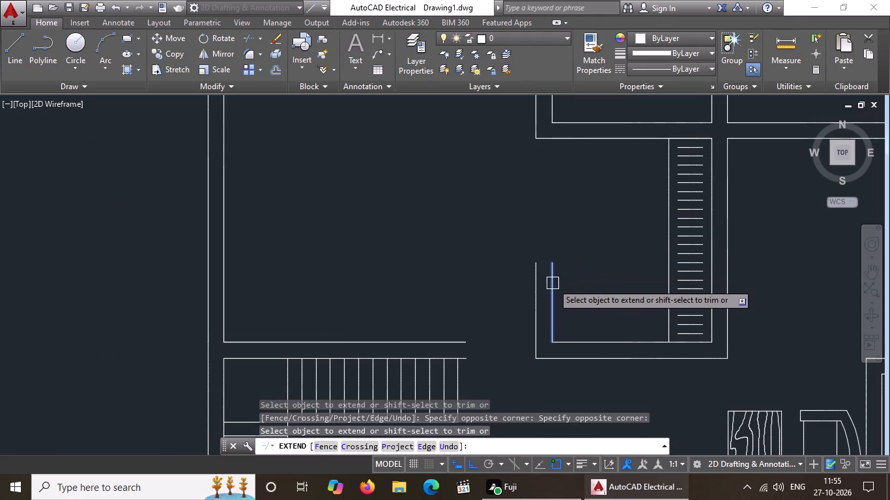
pyautogui.click(553, 283)
pyautogui.click(551, 285)
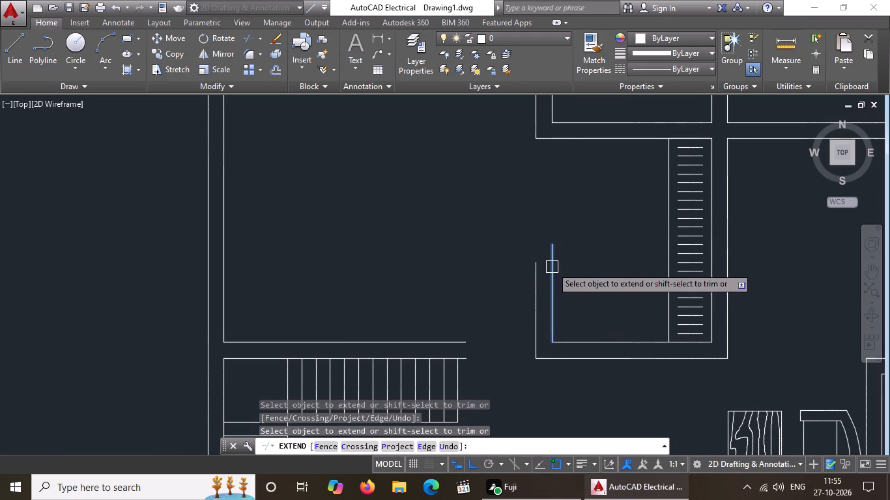
pyautogui.click(552, 267)
pyautogui.click(551, 262)
pyautogui.click(532, 267)
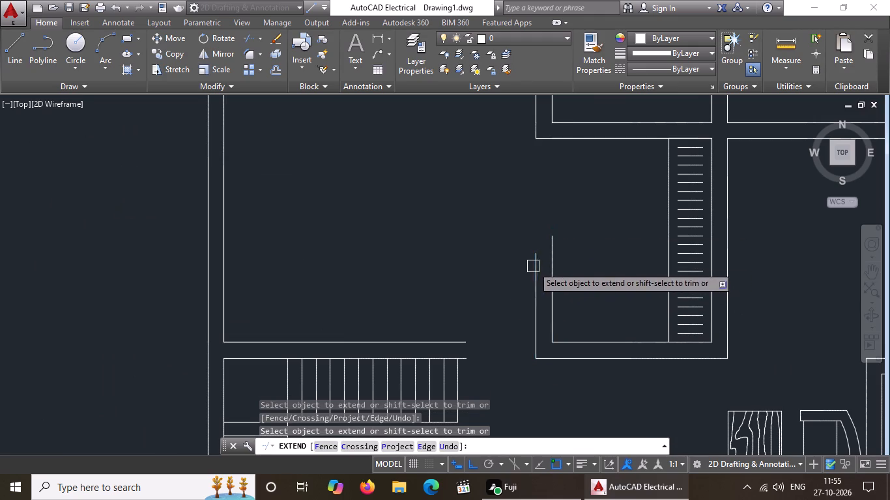
pyautogui.click(534, 266)
pyautogui.click(536, 270)
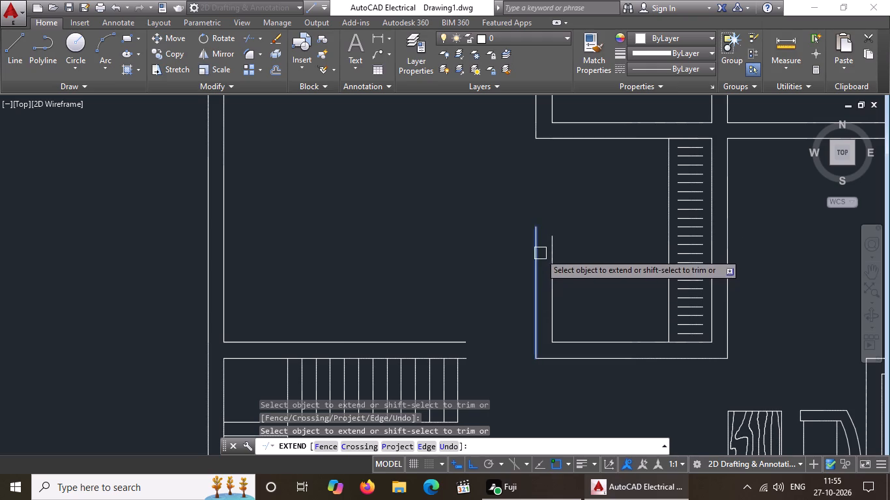
pyautogui.click(534, 261)
# Extend the two lines of the upper-left room's bottom wall across the door opening to the dressing room's wall.
pyautogui.click(462, 347)
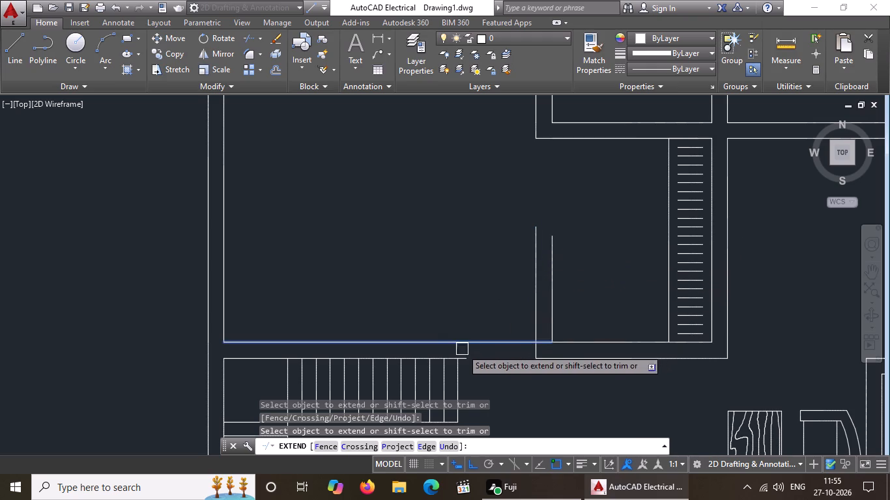
pyautogui.click(469, 357)
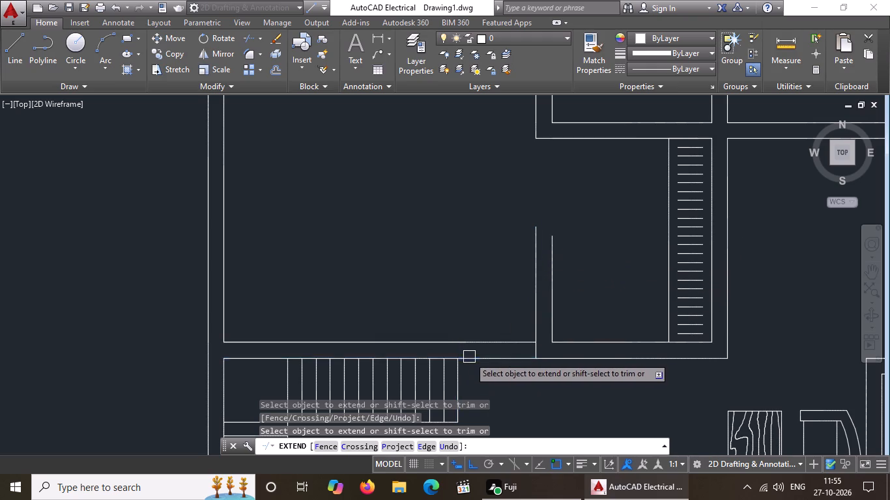
# Continue extending both lines of the dressing room's left wall upward until they meet the wall below the left bathroom.
pyautogui.click(556, 239)
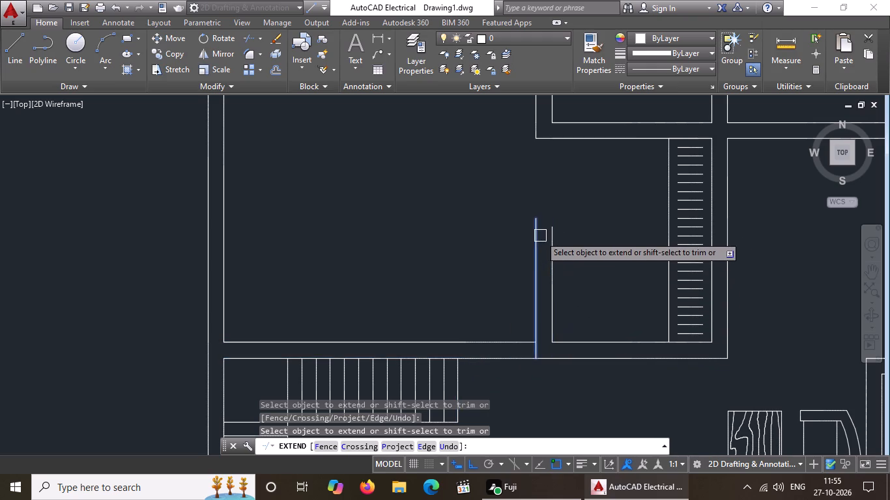
pyautogui.click(541, 235)
pyautogui.click(552, 230)
pyautogui.click(539, 222)
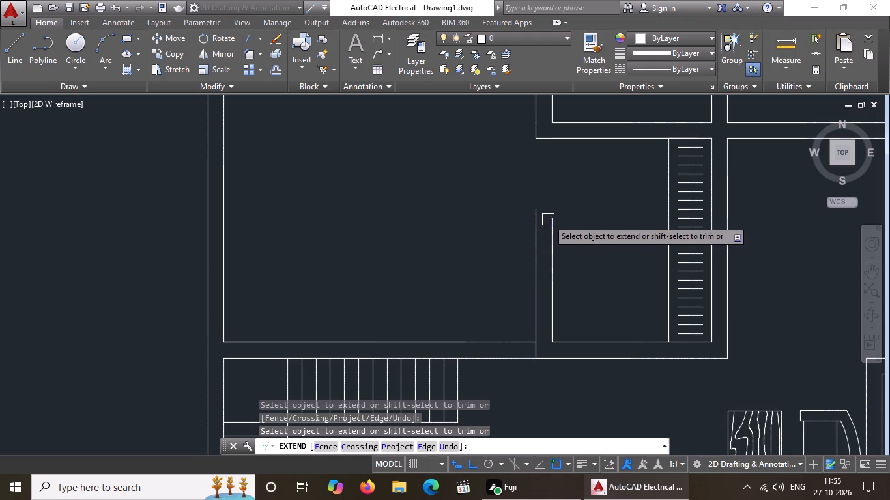
pyautogui.click(553, 217)
pyautogui.click(536, 214)
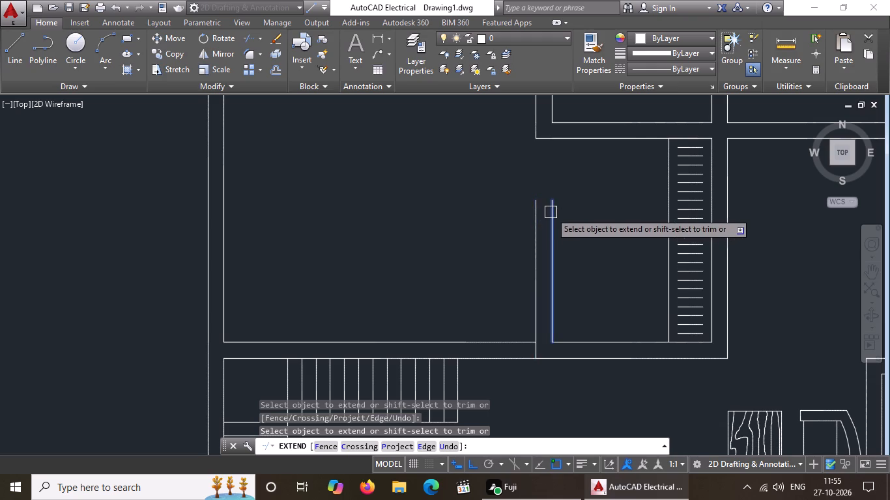
pyautogui.click(551, 212)
pyautogui.click(535, 212)
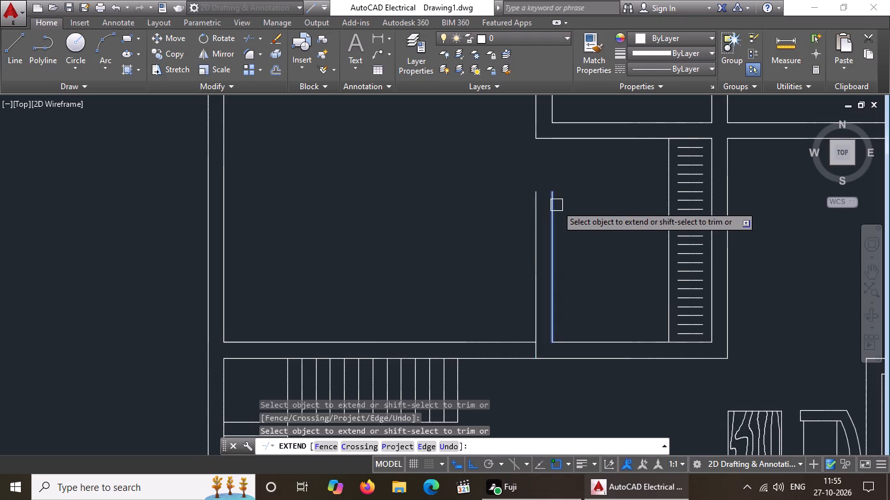
pyautogui.click(556, 204)
pyautogui.click(541, 198)
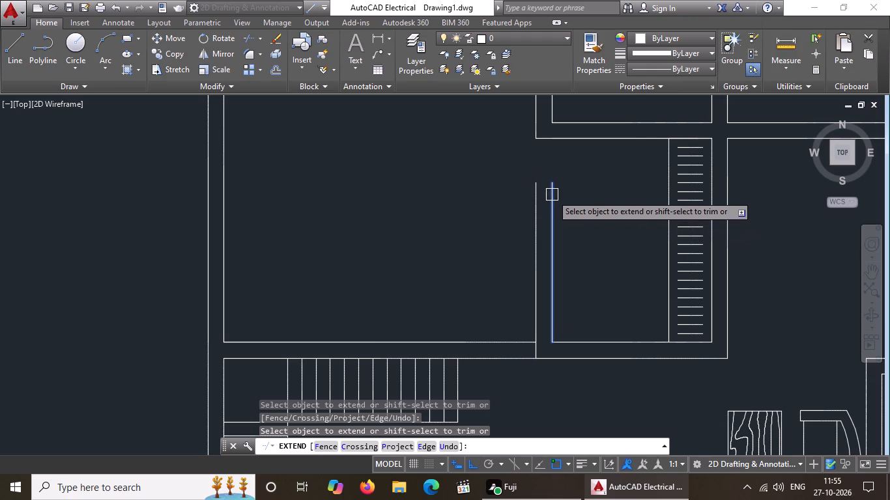
pyautogui.click(553, 194)
pyautogui.click(536, 191)
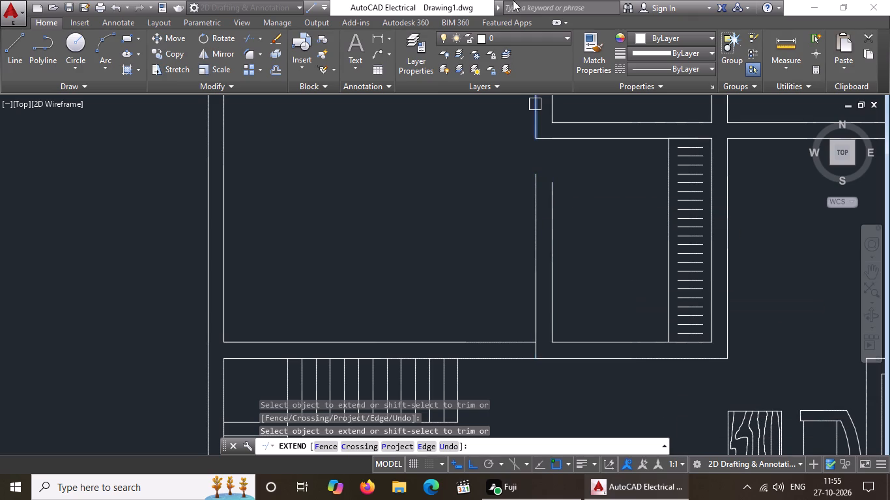
pyautogui.click(553, 186)
pyautogui.click(538, 178)
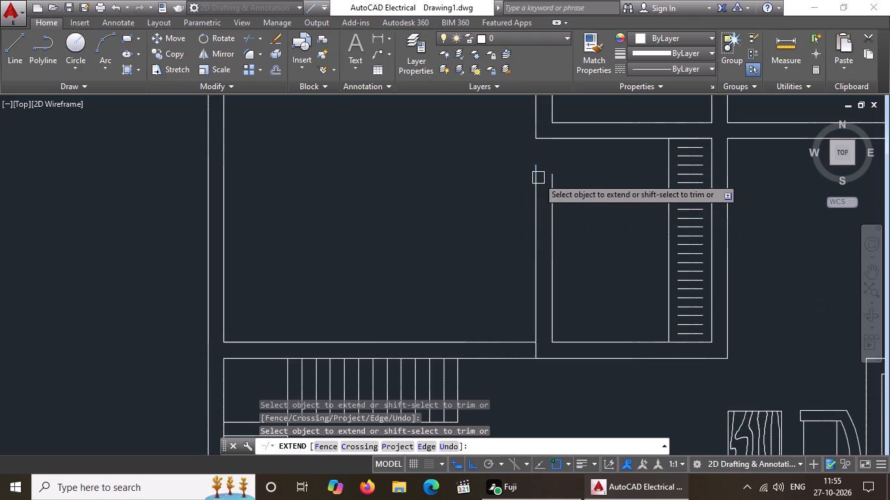
pyautogui.click(553, 181)
pyautogui.click(537, 171)
pyautogui.click(552, 167)
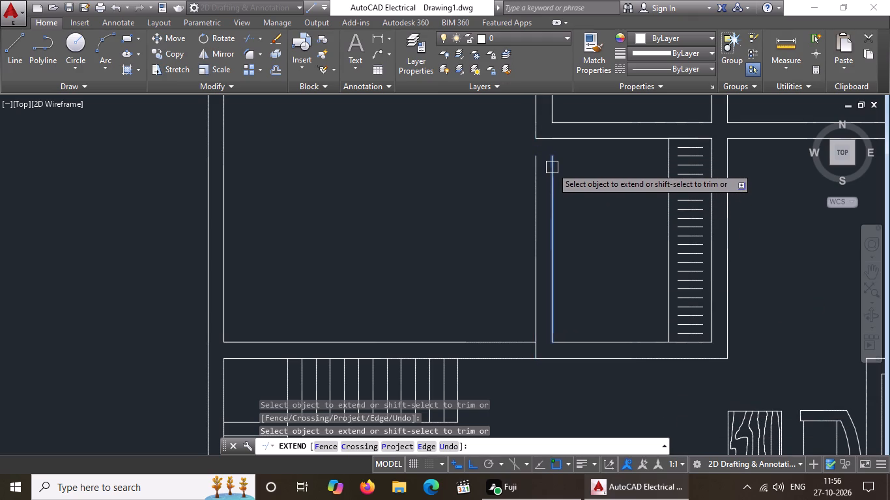
pyautogui.click(533, 161)
pyautogui.click(557, 160)
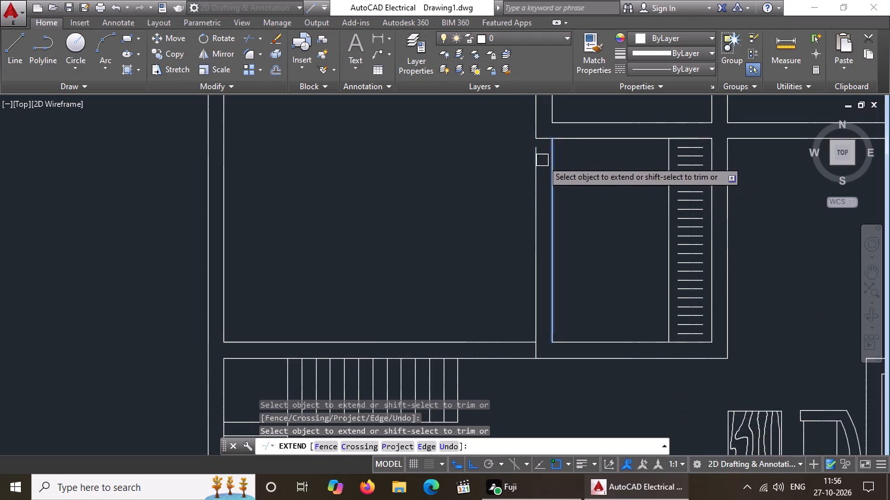
pyautogui.click(537, 156)
pyautogui.click(556, 156)
pyautogui.scroll(-2, 571, 208)
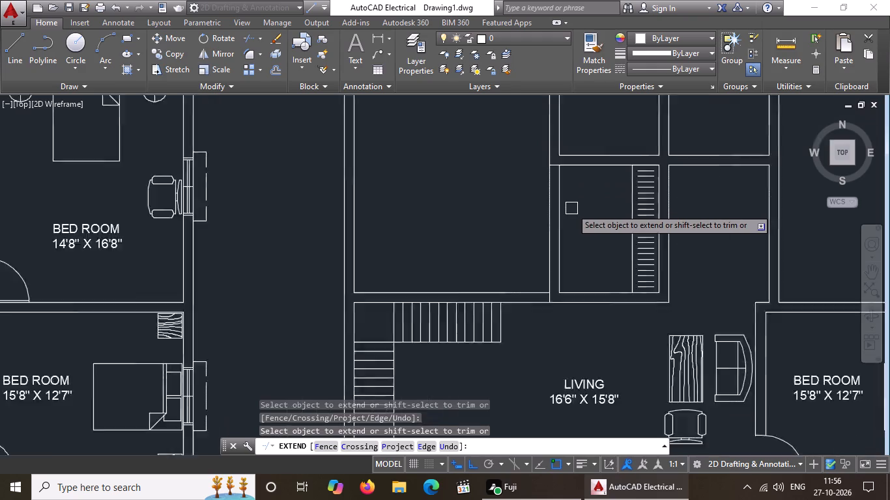
pyautogui.scroll(-1, 571, 208)
pyautogui.scroll(1, 584, 215)
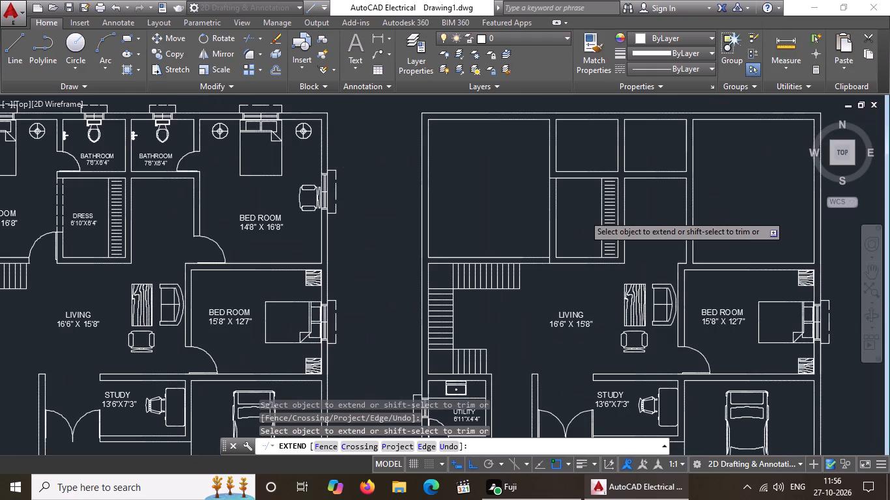
pyautogui.press('Escape')
# Trim the lines crossing between the wall faces at the dressing room's upper-left and lower-left corners.
pyautogui.write('TR')
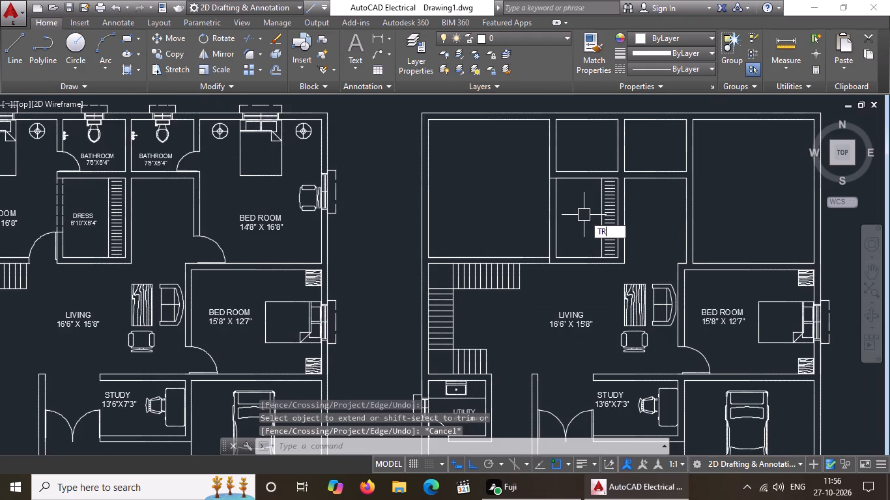
pyautogui.press('Return')
pyautogui.press('Return')
pyautogui.scroll(3, 567, 168)
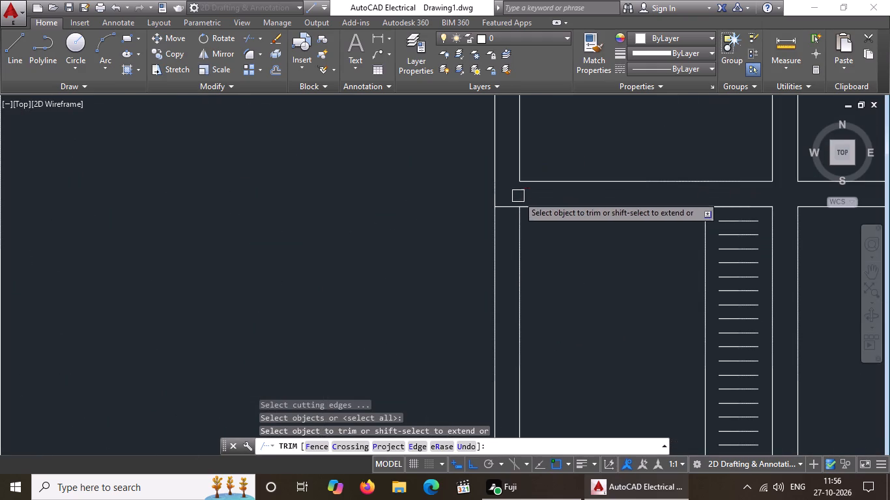
pyautogui.click(507, 208)
pyautogui.scroll(-4, 548, 192)
pyautogui.scroll(4, 538, 257)
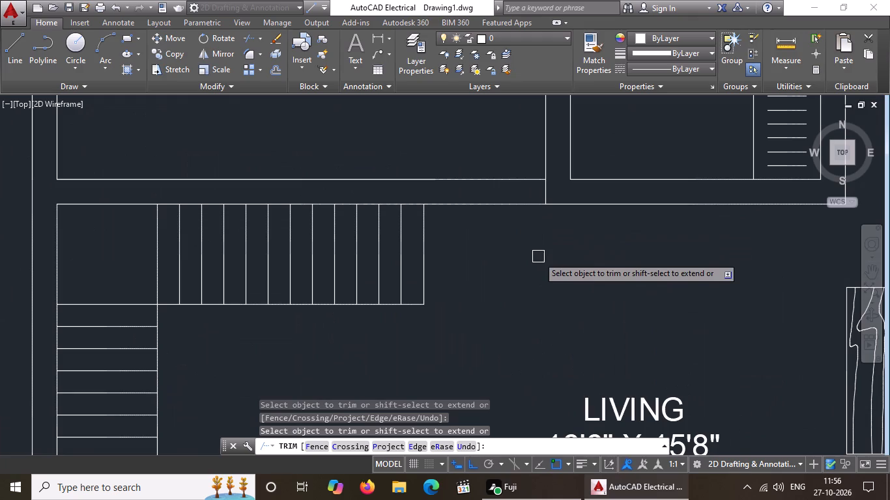
pyautogui.click(549, 191)
pyautogui.scroll(-3, 543, 203)
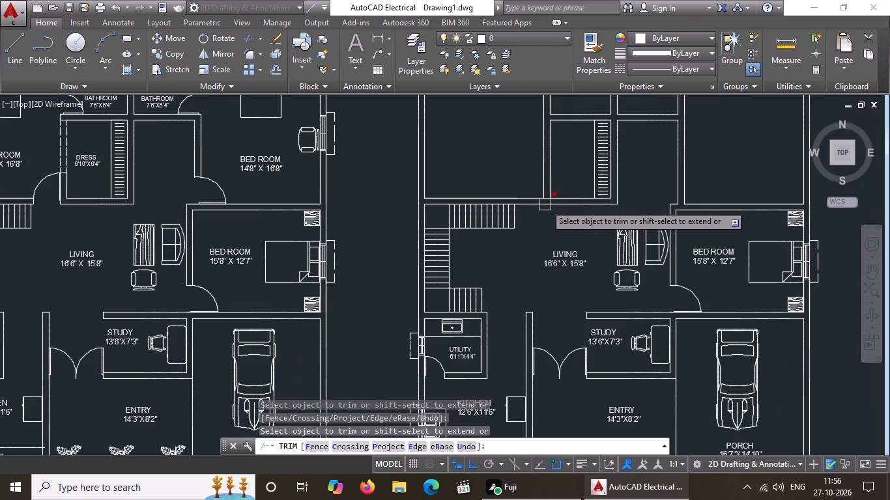
pyautogui.moveTo(569, 170); pyautogui.dragTo(558, 232, button='middle')
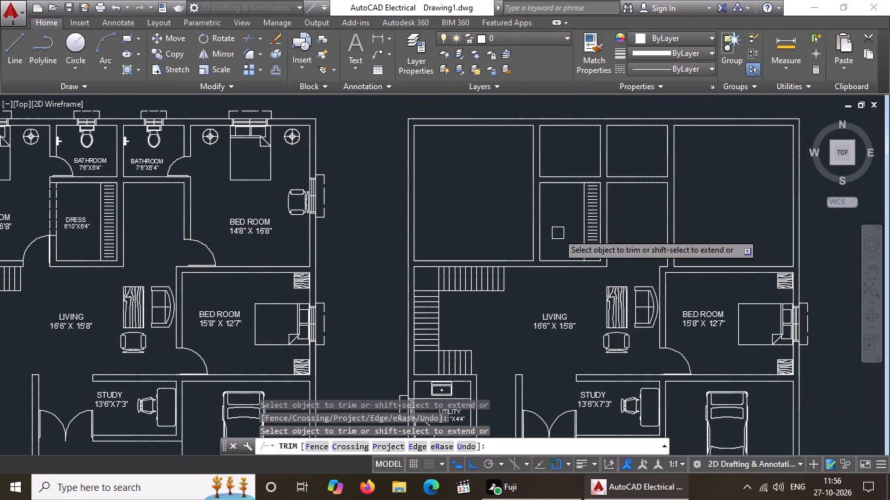
pyautogui.press('Escape')
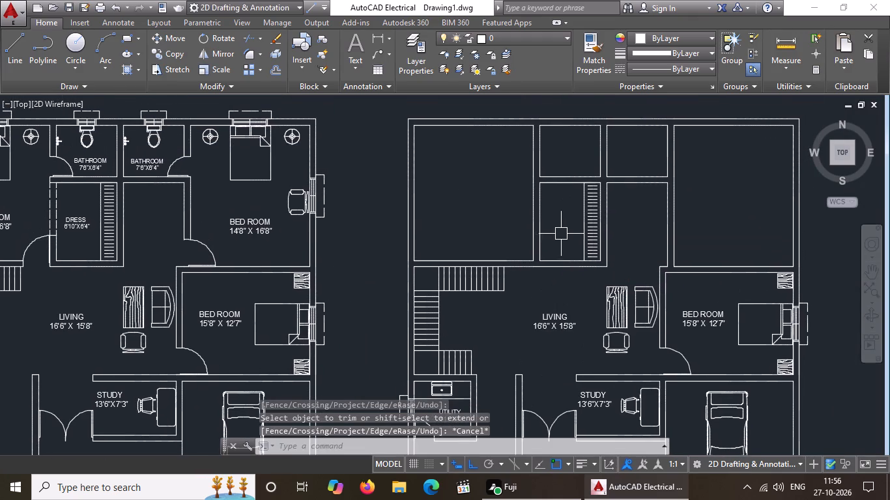
# Delete the wood-grain table, sofa, chair and LIVING label from the copied plan's living room.
pyautogui.click(619, 311)
pyautogui.press('Delete')
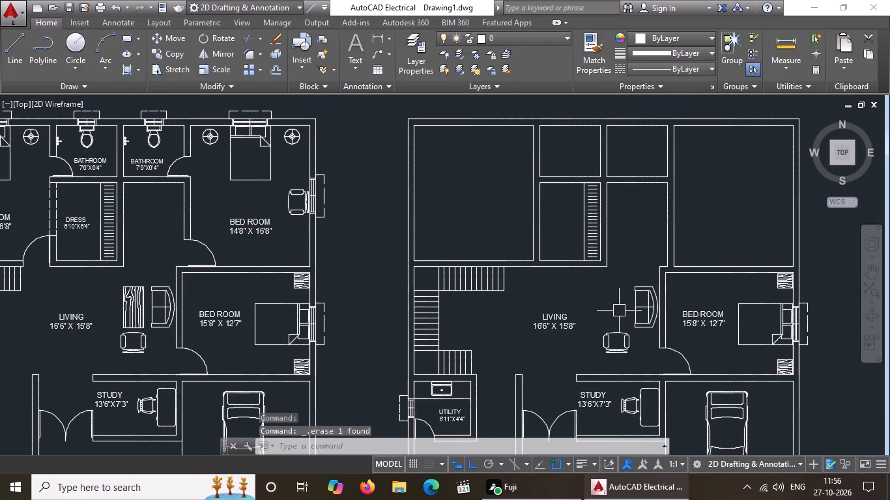
pyautogui.click(641, 290)
pyautogui.press('Delete')
pyautogui.click(614, 340)
pyautogui.press('Delete')
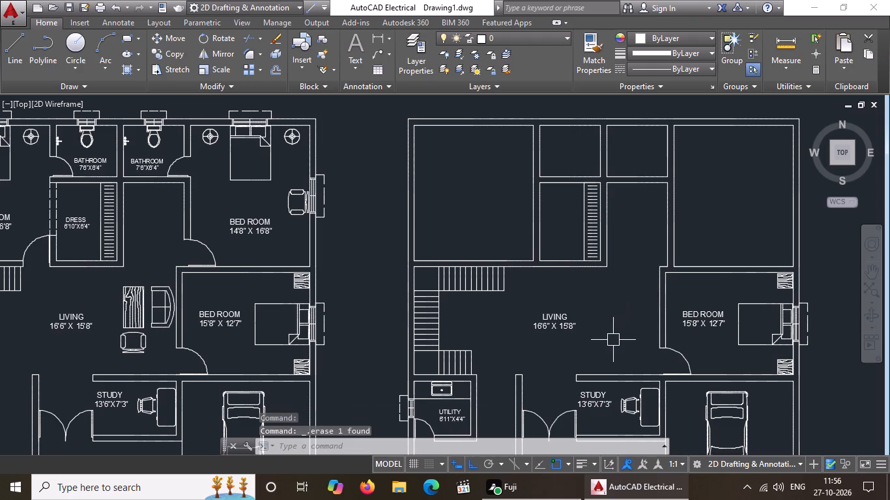
pyautogui.click(548, 314)
pyautogui.press('Delete')
# Delete the BED ROOM 15'8" X 12'7" label and the bed from the copied bedroom beside the living room.
pyautogui.click(717, 322)
pyautogui.press('Delete')
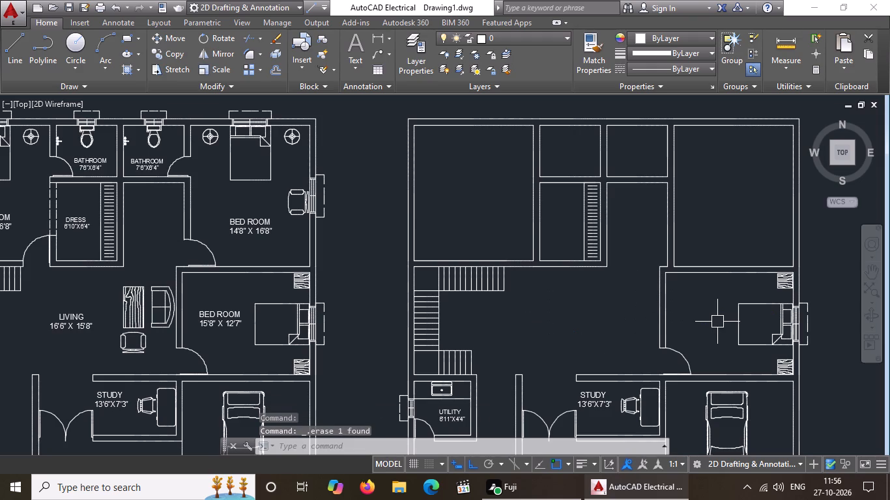
pyautogui.click(755, 320)
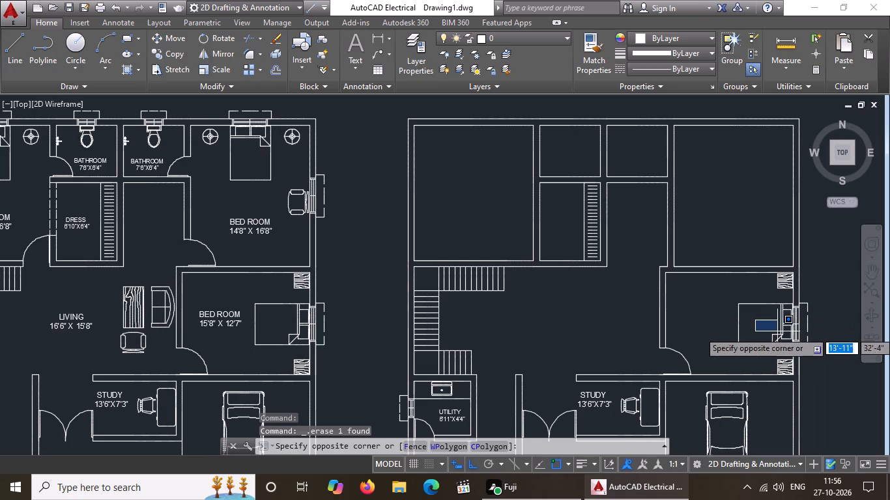
pyautogui.click(777, 331)
pyautogui.click(788, 322)
pyautogui.press('Delete')
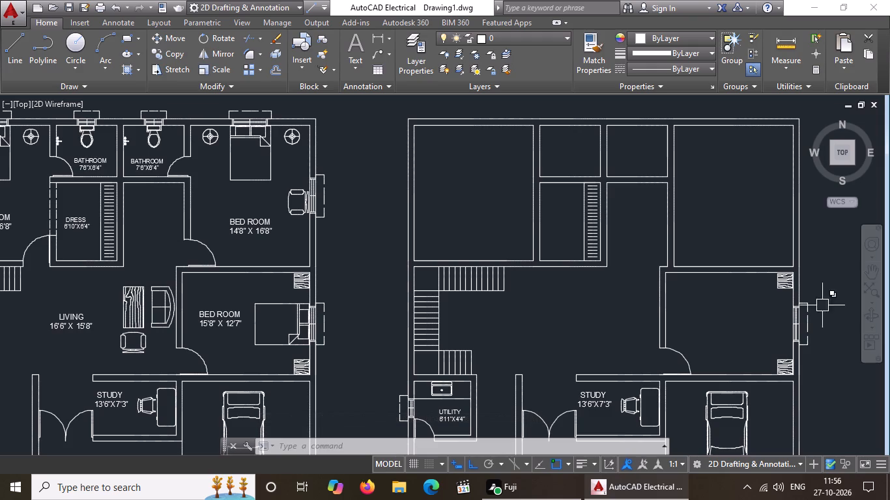
# Delete the window and its dashed outline from the right wall of the copied bedroom beside the living room.
pyautogui.click(777, 299)
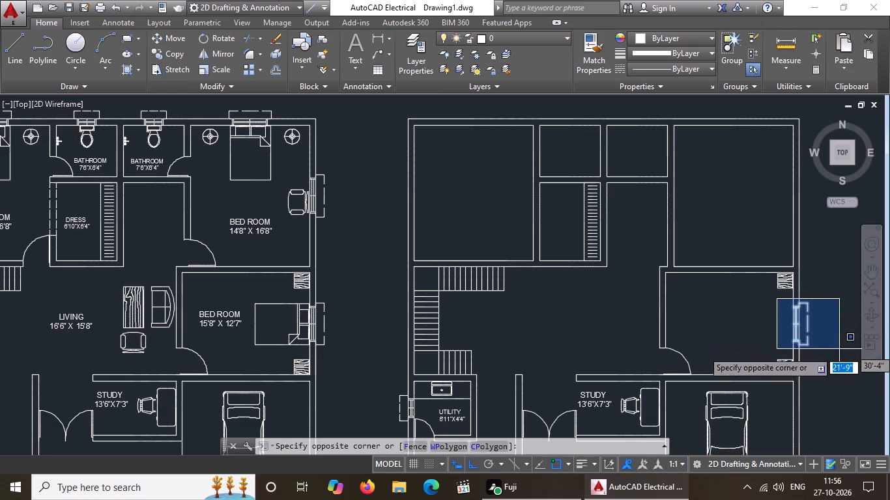
pyautogui.click(834, 354)
pyautogui.press('Delete')
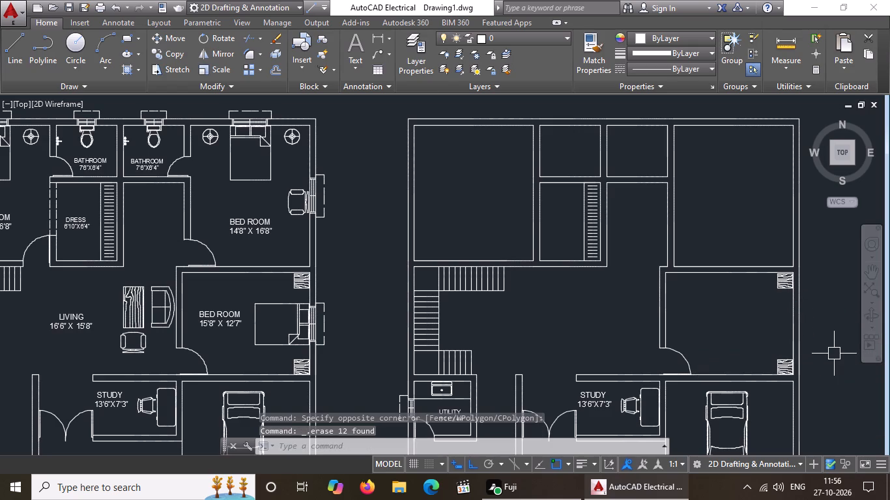
# Delete the two wood-grain corner units and the door swing from the copied bedroom beside the living room.
pyautogui.scroll(4, 807, 287)
pyautogui.click(716, 285)
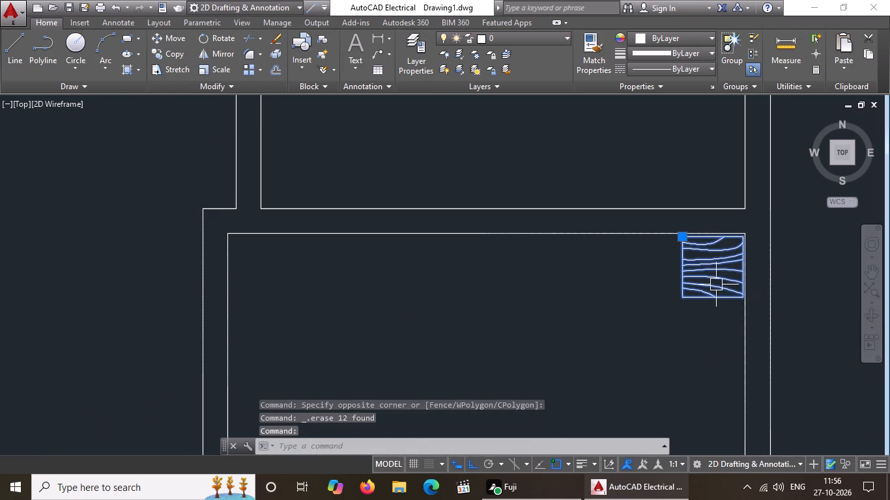
pyautogui.press('Delete')
pyautogui.scroll(-5, 721, 212)
pyautogui.scroll(5, 746, 310)
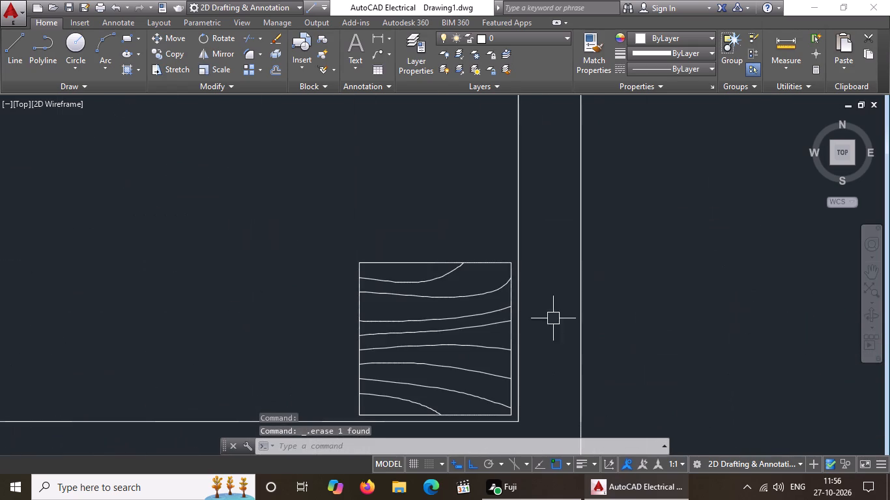
pyautogui.click(442, 311)
pyautogui.press('Delete')
pyautogui.moveTo(480, 300); pyautogui.dragTo(463, 318)
pyautogui.click(458, 323)
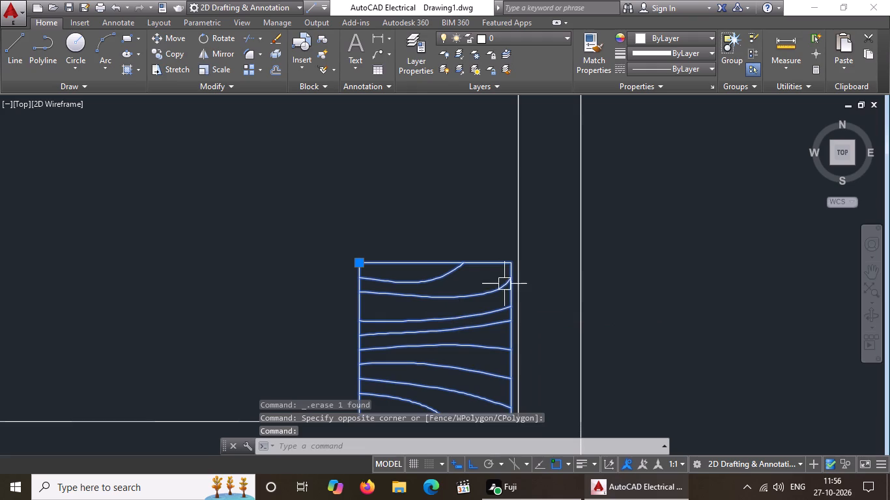
pyautogui.press('Delete')
pyautogui.scroll(-4, 504, 281)
pyautogui.click(343, 275)
pyautogui.press('Delete')
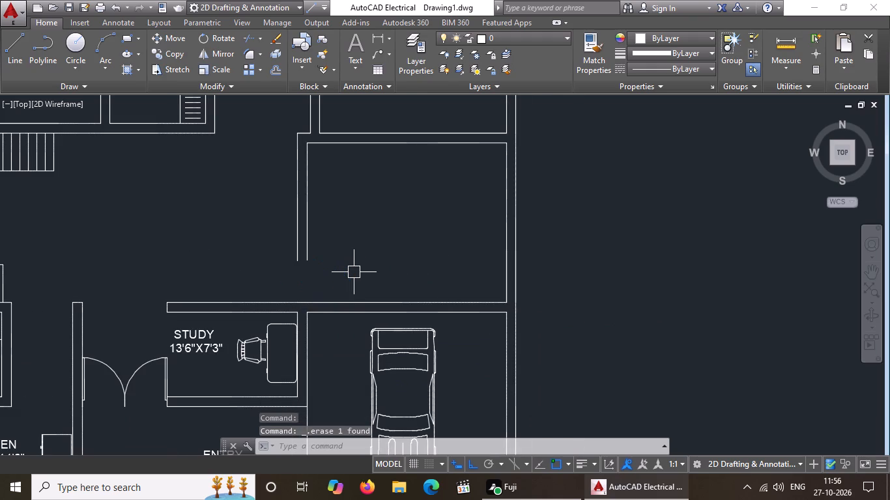
# Extend both faces of that bedroom's left wall down across the door opening to the wall above the study.
pyautogui.write('EX')
pyautogui.press('space')
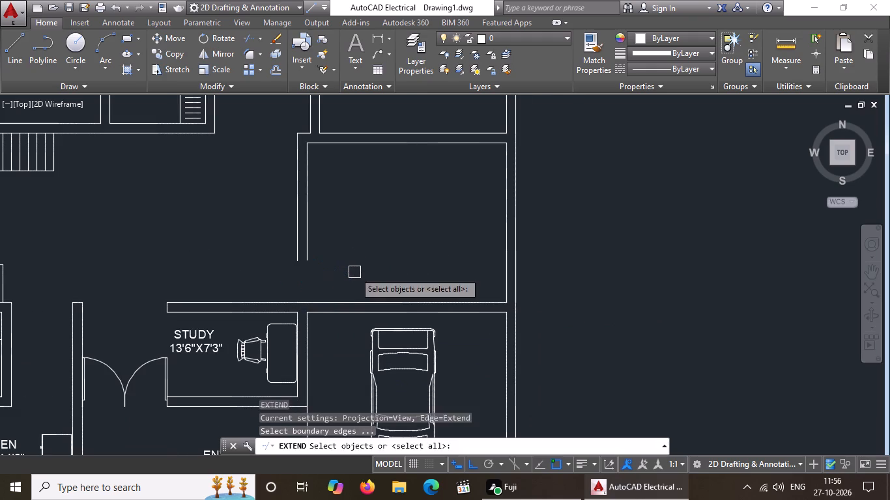
pyautogui.press('space')
pyautogui.click(301, 250)
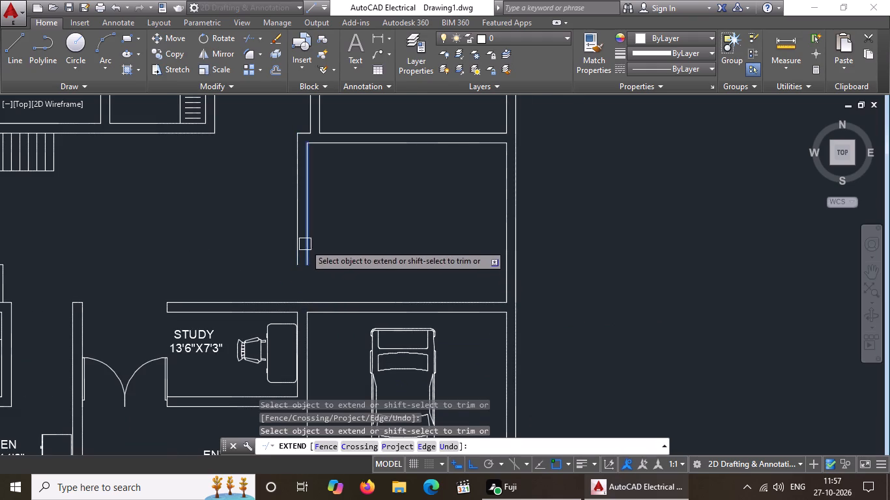
pyautogui.click(291, 262)
pyautogui.click(311, 243)
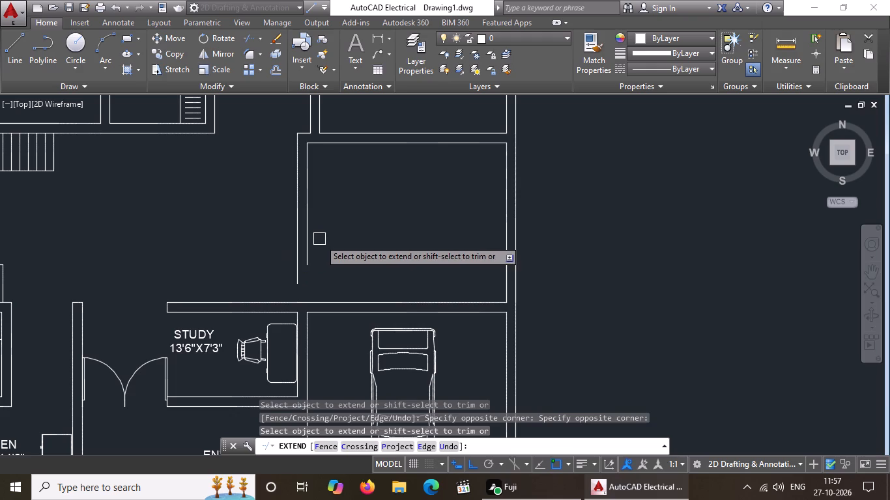
pyautogui.click(311, 255)
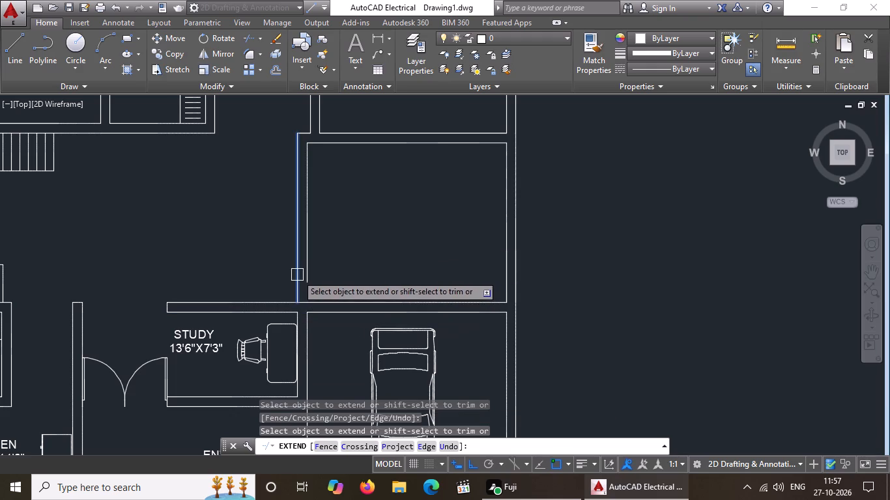
pyautogui.click(297, 274)
pyautogui.click(311, 273)
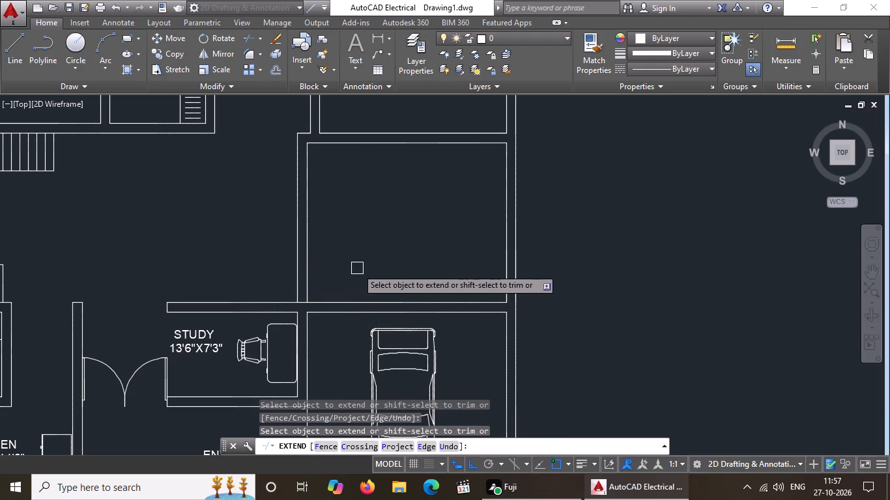
pyautogui.moveTo(357, 267); pyautogui.dragTo(397, 296, button='middle')
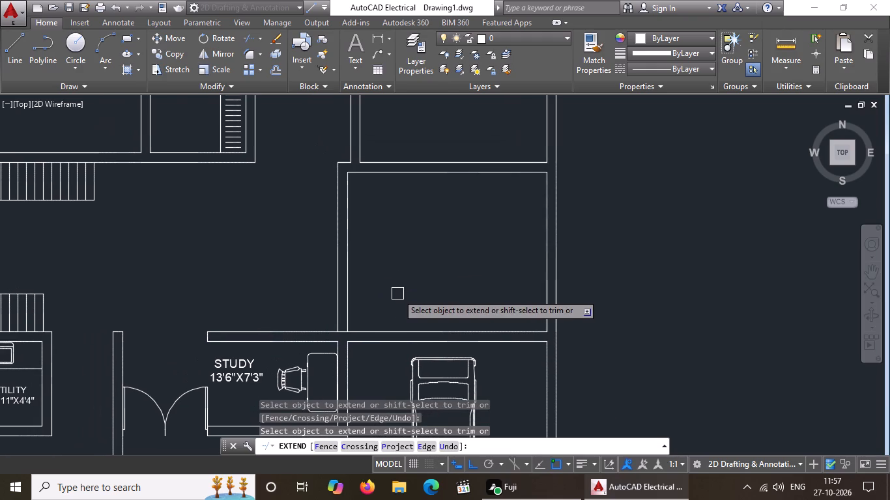
pyautogui.press('Escape')
# Trim the line crossing between the wall faces at the bedroom's lower-left wall junction.
pyautogui.write('TR')
pyautogui.press('space')
pyautogui.scroll(3, 349, 334)
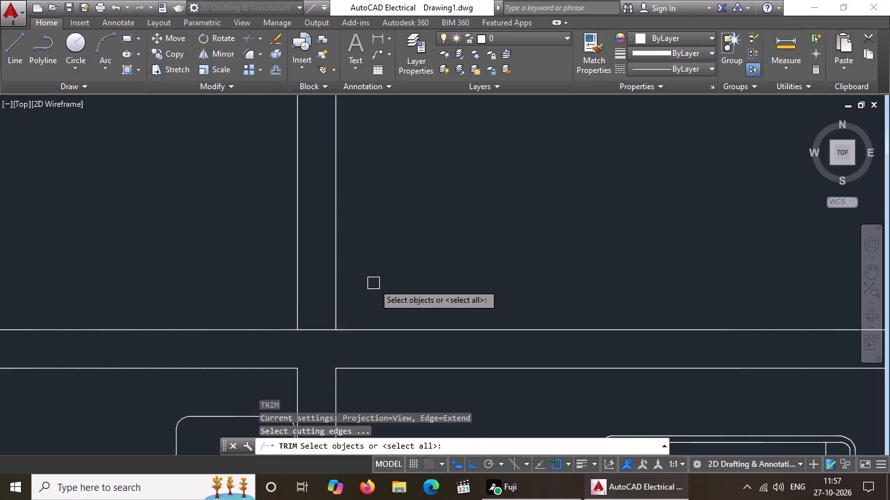
pyautogui.press('space')
pyautogui.click(314, 330)
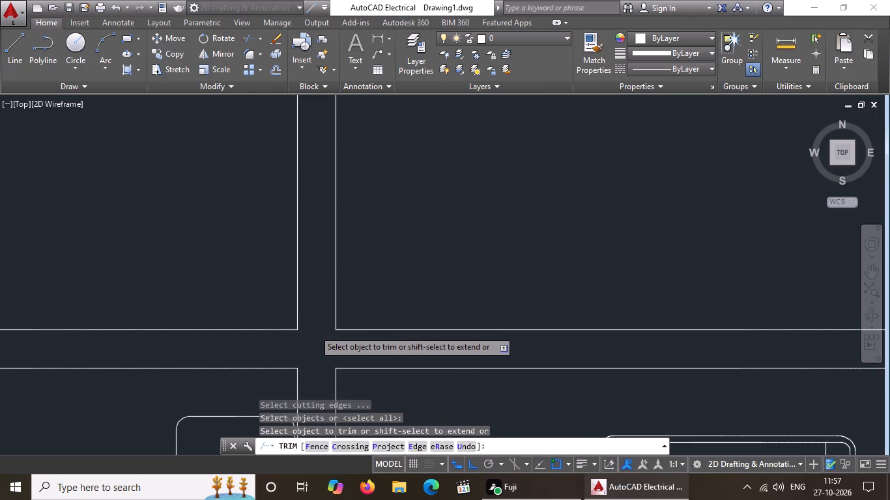
pyautogui.scroll(-4, 436, 225)
pyautogui.press('Escape')
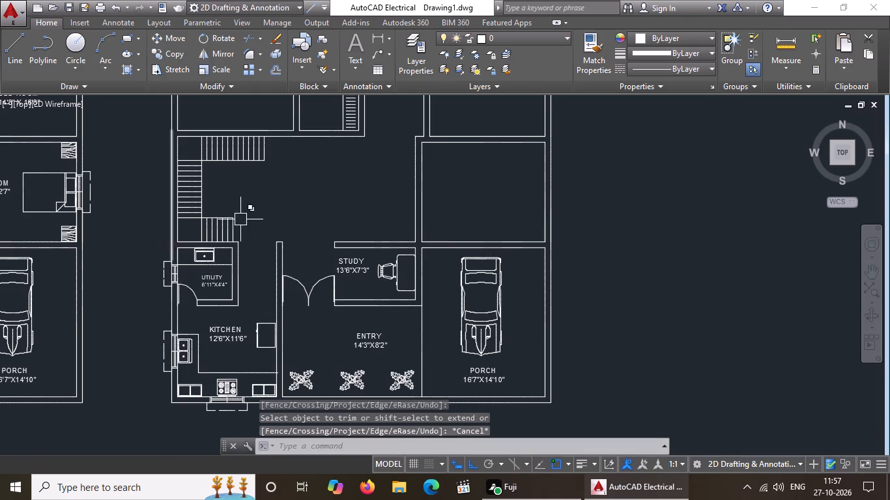
# Delete the car and the PORCH label from the copied plan's porch.
pyautogui.scroll(-1, 278, 212)
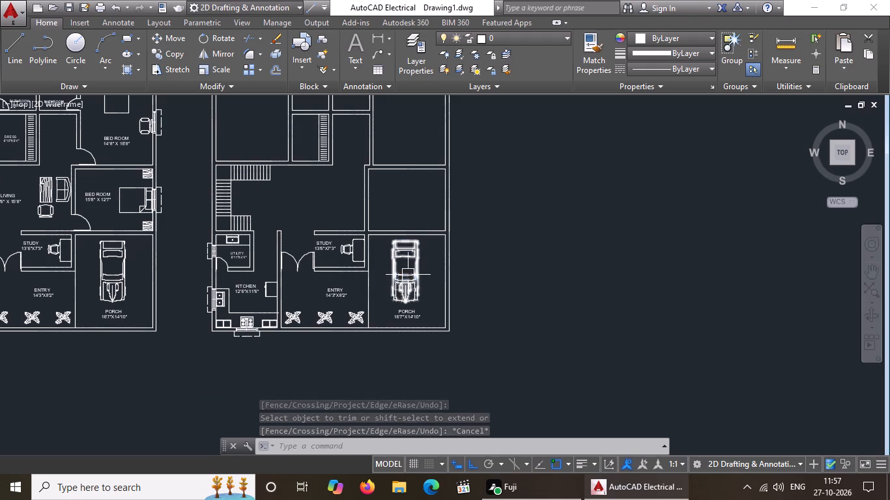
pyautogui.click(408, 275)
pyautogui.press('Delete')
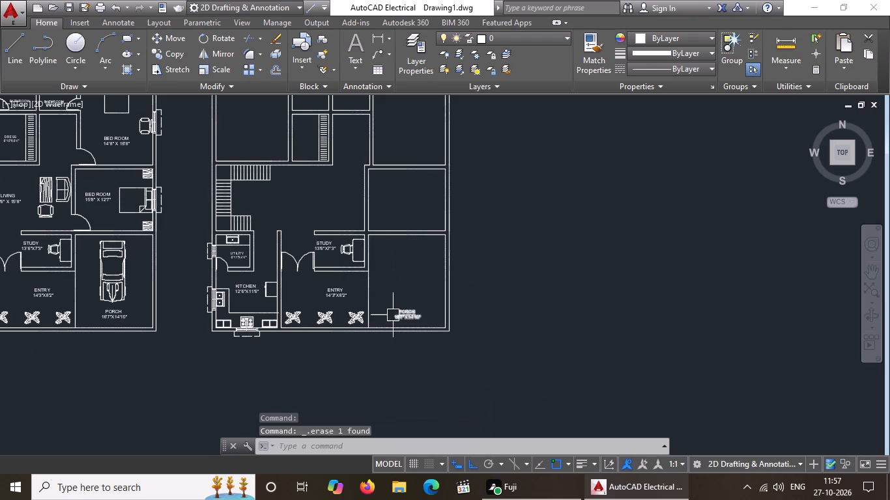
pyautogui.click(403, 314)
pyautogui.press('Delete')
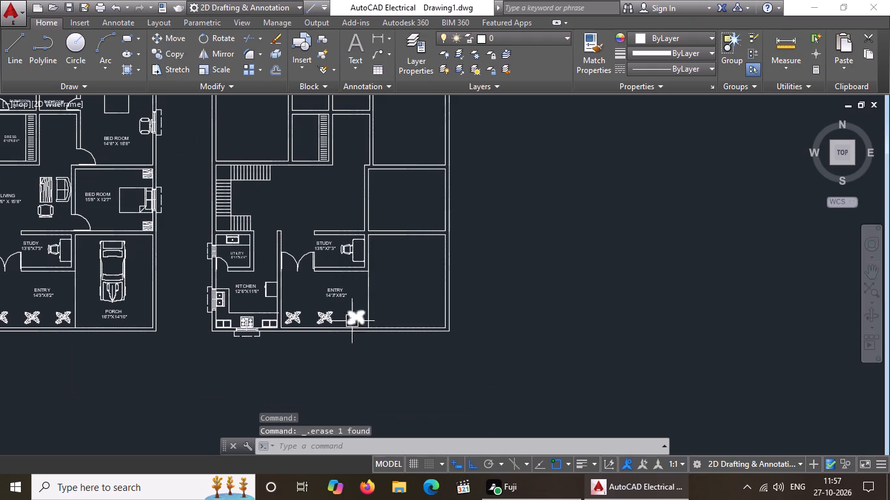
# Delete the three plants and the ENTRY label from the copied plan's entry area.
pyautogui.click(352, 320)
pyautogui.press('Delete')
pyautogui.click(326, 318)
pyautogui.press('Delete')
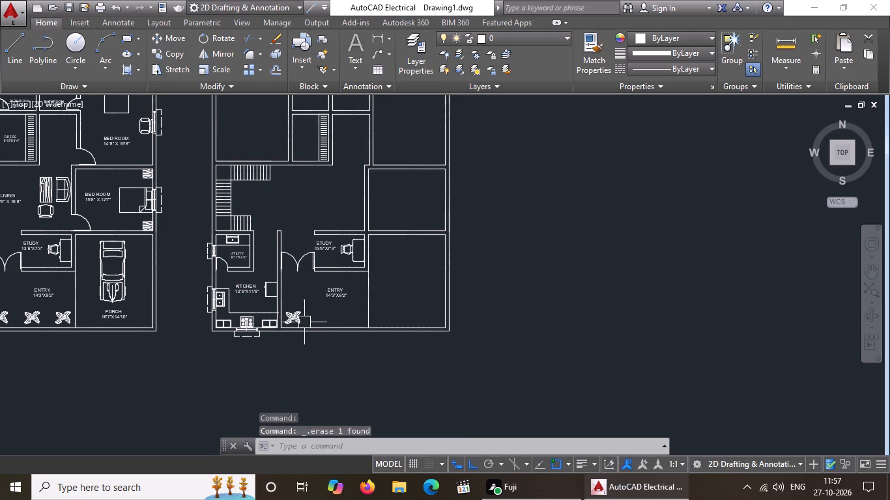
pyautogui.click(291, 316)
pyautogui.press('Delete')
pyautogui.click(342, 296)
pyautogui.press('Delete')
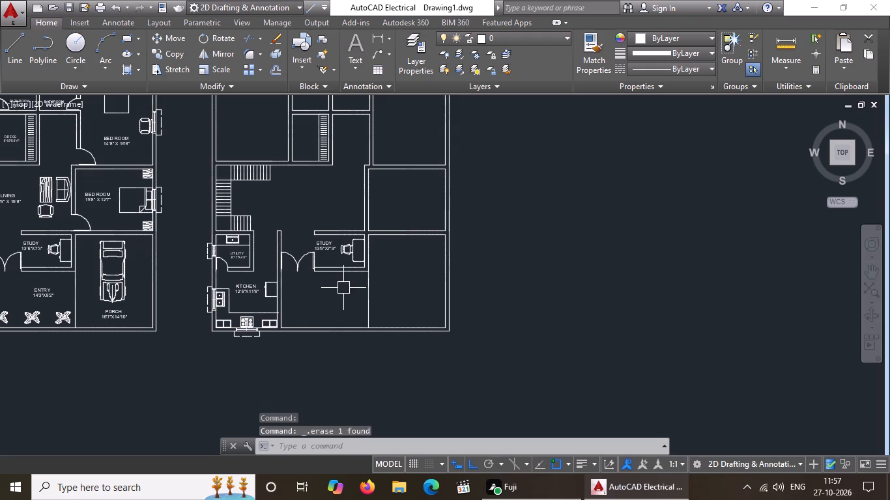
# Delete the chair, desk and STUDY label from the copied plan's study.
pyautogui.click(345, 251)
pyautogui.press('Delete')
pyautogui.click(353, 257)
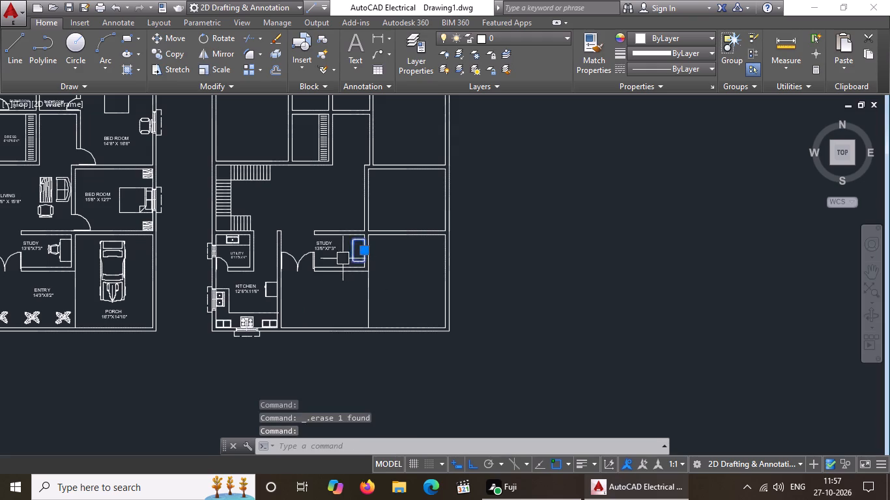
pyautogui.press('Delete')
pyautogui.click(330, 245)
pyautogui.press('Delete')
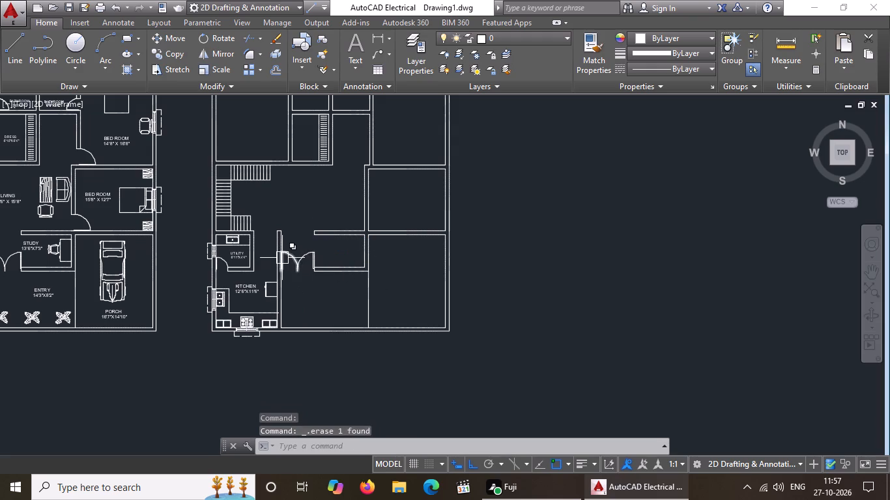
# Delete the double door beside the copied study and the line closing the end of the study's upper wall.
pyautogui.click(284, 256)
pyautogui.press('Delete')
pyautogui.click(302, 260)
pyautogui.press('Delete')
pyautogui.click(300, 266)
pyautogui.press('Delete')
pyautogui.moveTo(308, 214); pyautogui.dragTo(316, 232)
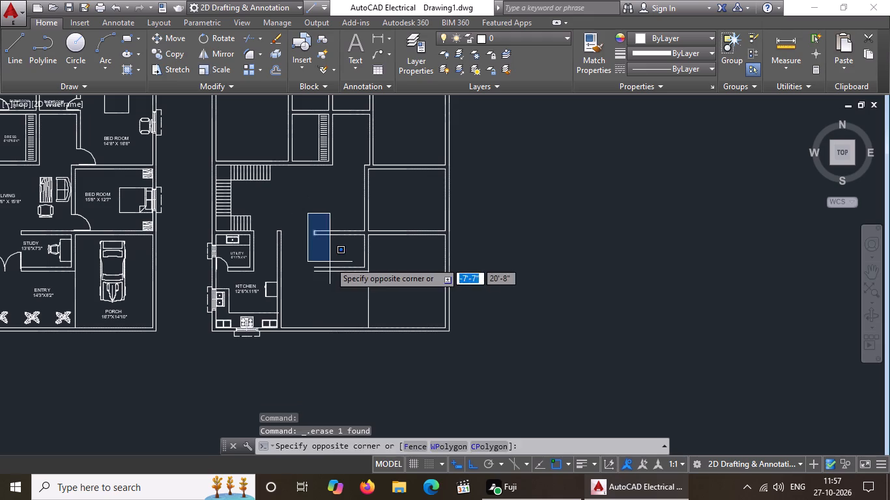
pyautogui.click(330, 261)
pyautogui.press('Delete')
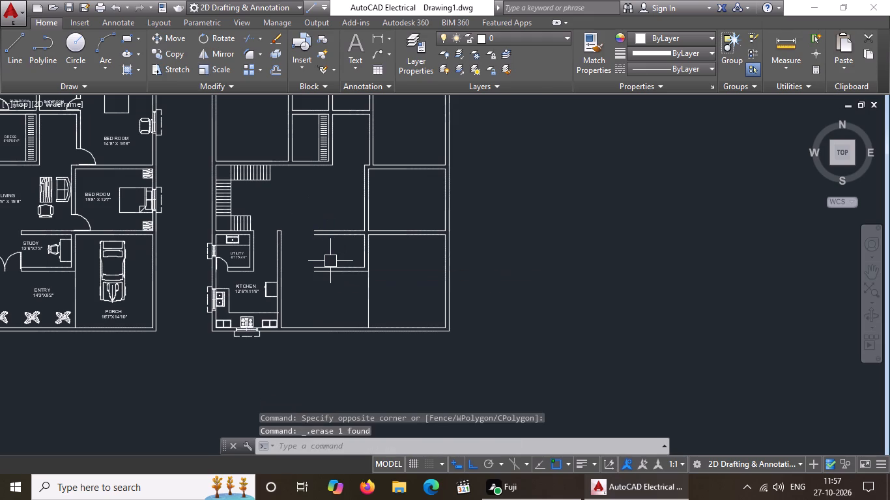
# Extend both faces of the study's upper and lower walls across the opening to the kitchen's right wall.
pyautogui.write('EX')
pyautogui.press('Return')
pyautogui.press('Return')
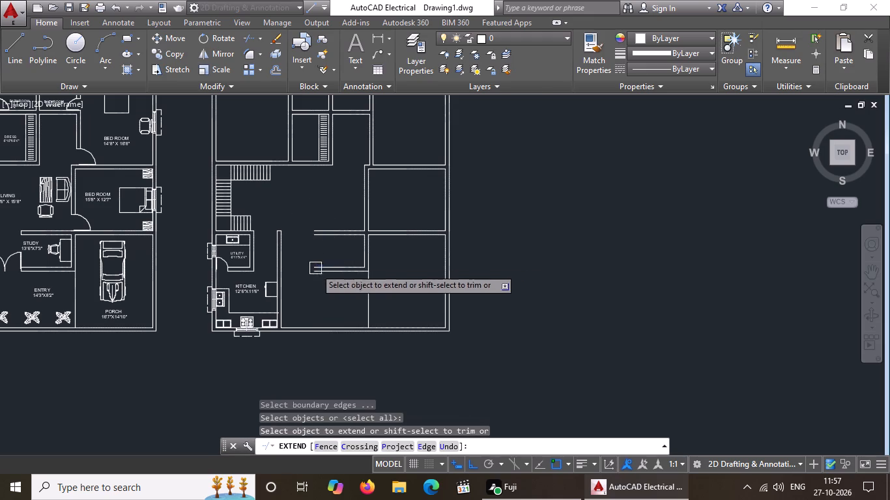
pyautogui.click(328, 274)
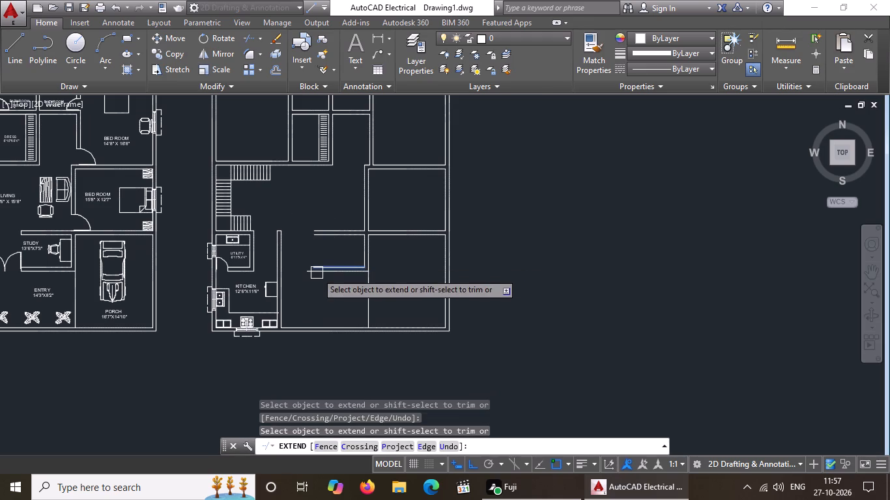
pyautogui.scroll(3, 300, 271)
pyautogui.click(362, 251)
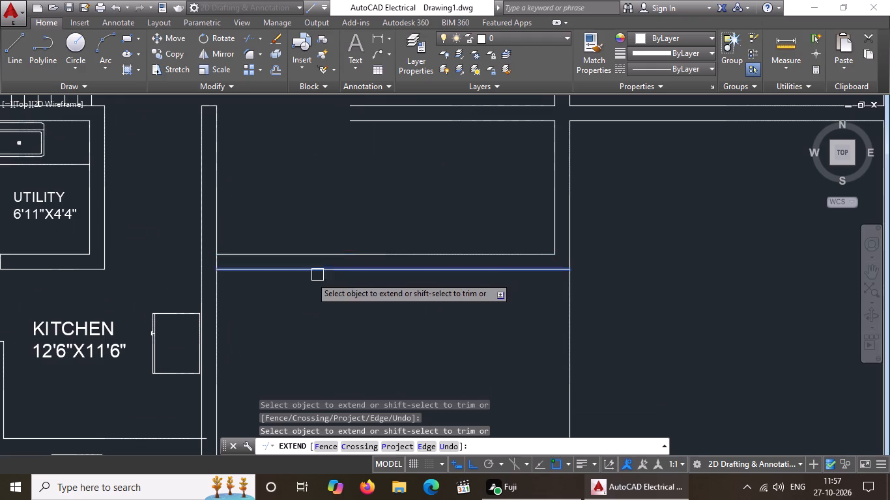
pyautogui.click(339, 265)
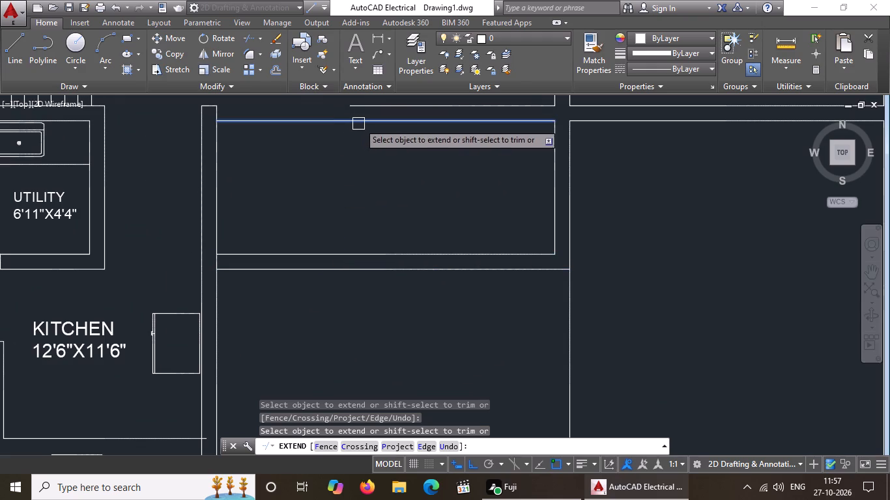
pyautogui.click(359, 123)
pyautogui.moveTo(355, 105); pyautogui.dragTo(354, 111)
pyautogui.scroll(-2, 318, 168)
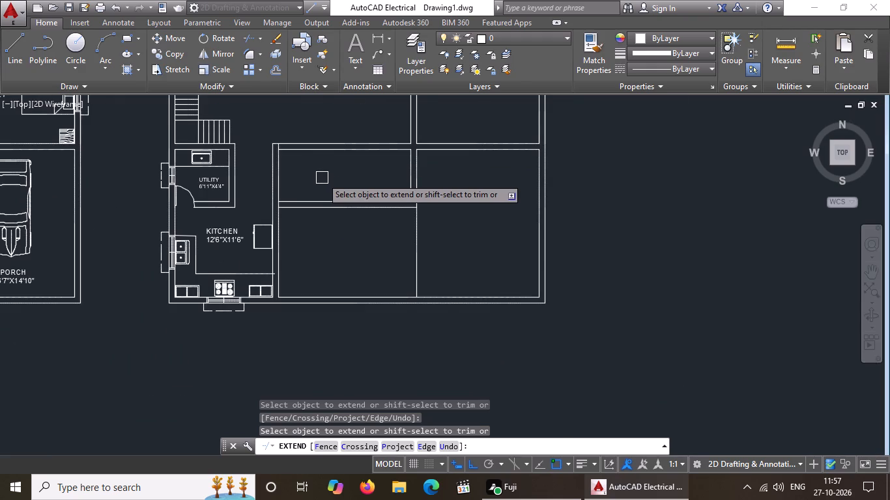
pyautogui.moveTo(330, 215); pyautogui.dragTo(343, 269, button='middle')
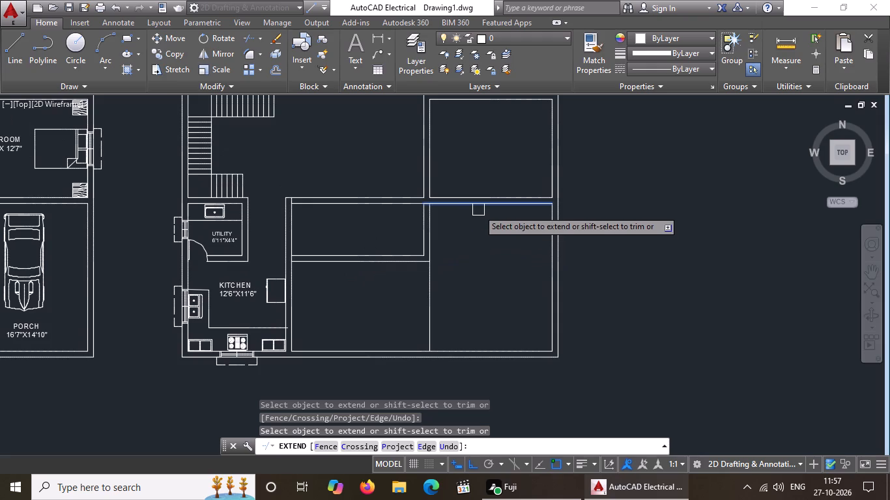
pyautogui.press('Escape')
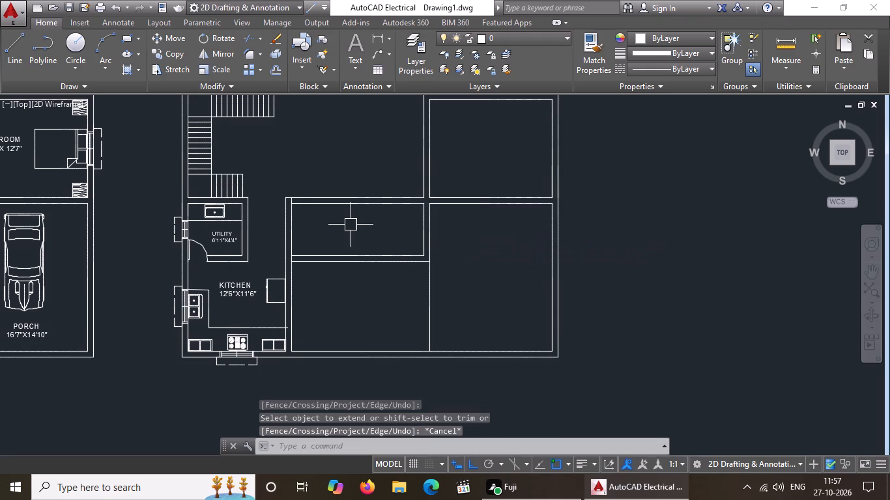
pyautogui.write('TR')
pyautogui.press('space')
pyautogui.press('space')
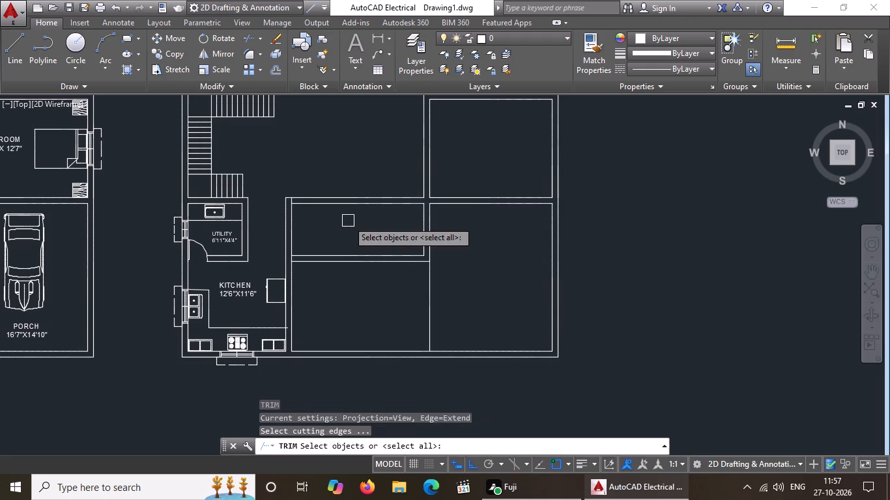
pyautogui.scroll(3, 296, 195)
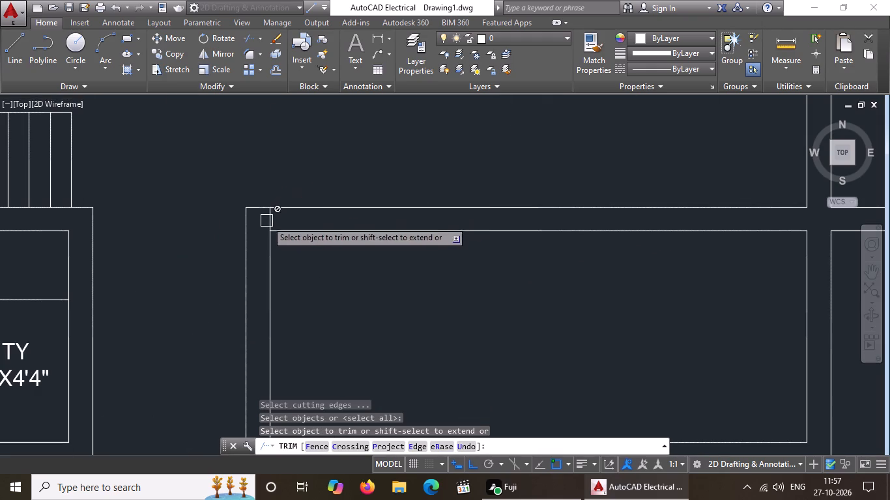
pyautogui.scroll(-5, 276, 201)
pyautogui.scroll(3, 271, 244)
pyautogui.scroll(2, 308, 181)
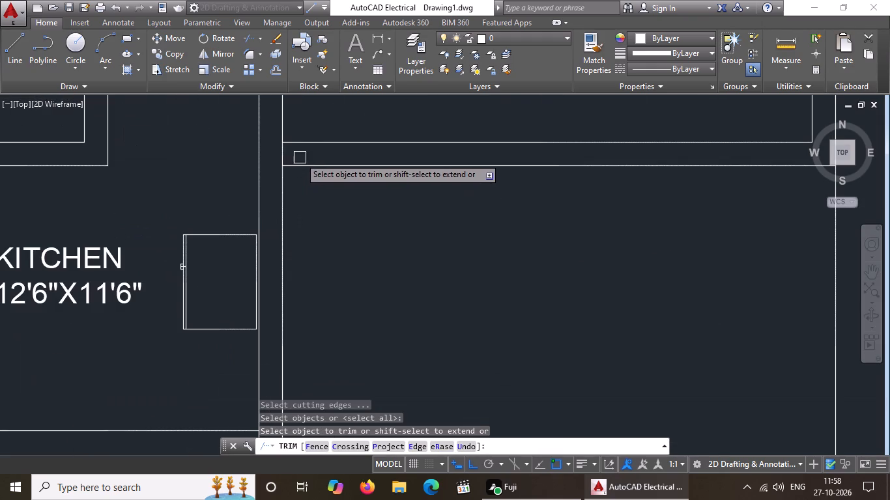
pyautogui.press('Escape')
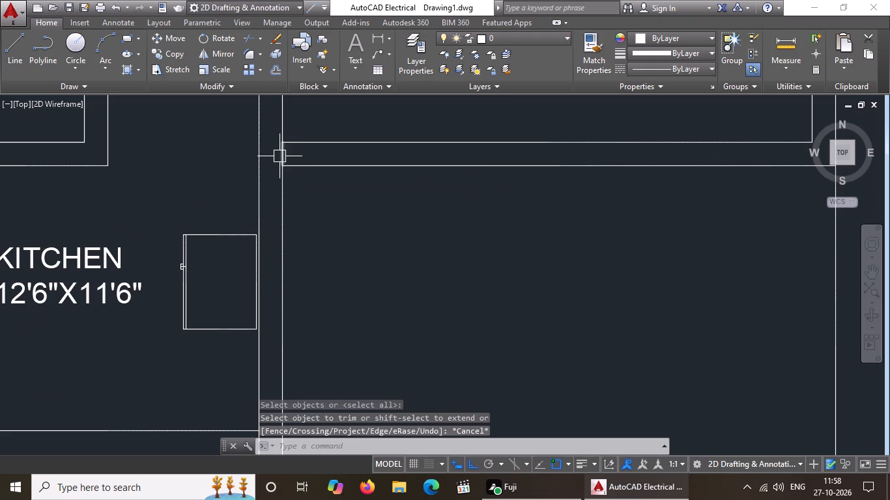
# Delete the short line between the wall faces where the study's lower wall meets the kitchen wall.
pyautogui.click(281, 154)
pyautogui.press('Delete')
pyautogui.scroll(-3, 291, 164)
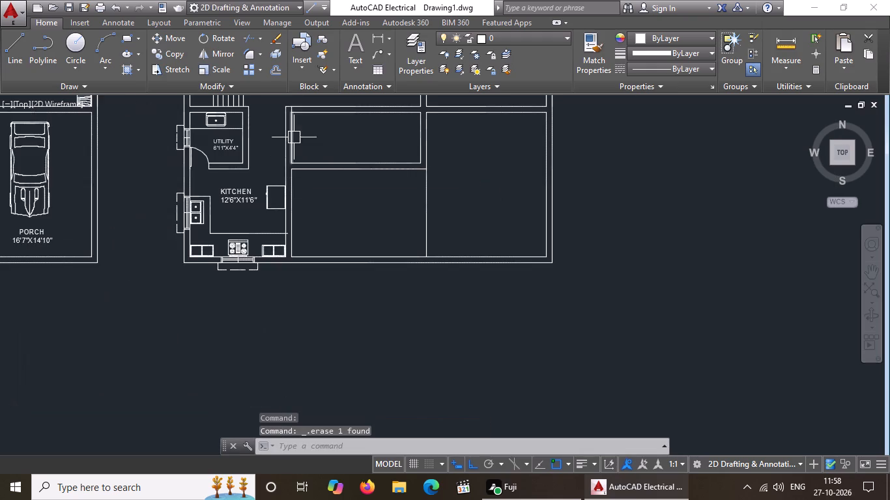
# Delete the short line between the wall faces where the study's upper wall meets the kitchen wall.
pyautogui.scroll(6, 290, 107)
pyautogui.click(283, 129)
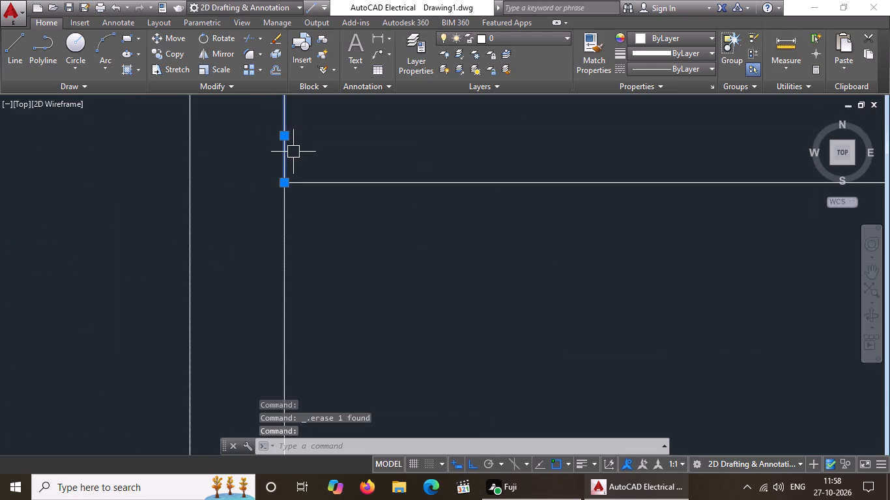
pyautogui.press('Delete')
# Delete the wardrobe's top and side outline lines in the copied plan's small room below the bathrooms.
pyautogui.scroll(-8, 308, 167)
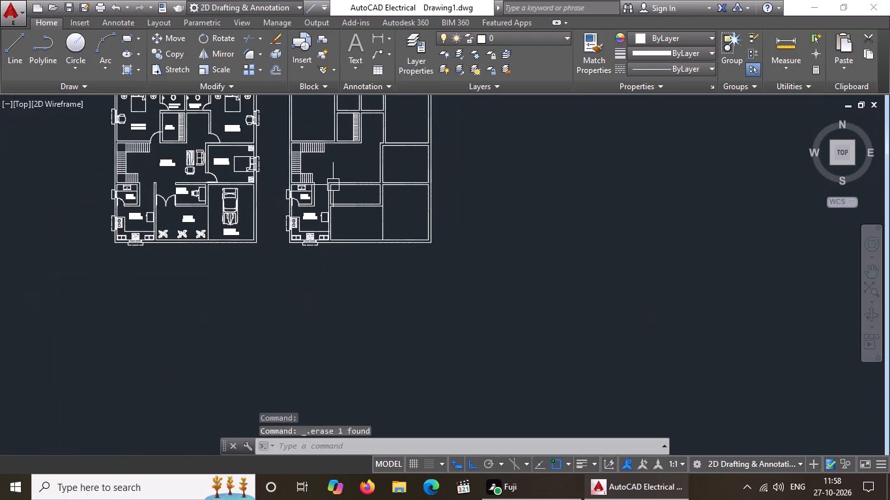
pyautogui.moveTo(362, 173); pyautogui.dragTo(362, 229, button='middle')
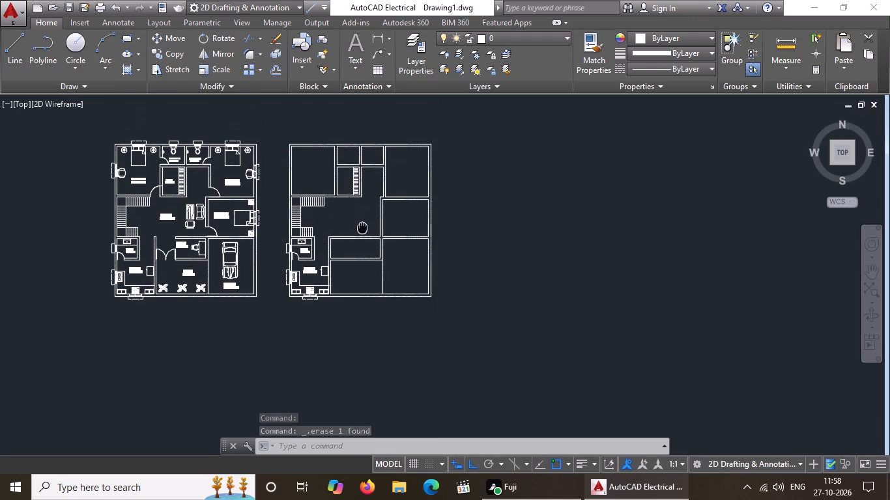
pyautogui.moveTo(362, 229); pyautogui.dragTo(362, 230, button='middle')
pyautogui.scroll(5, 355, 170)
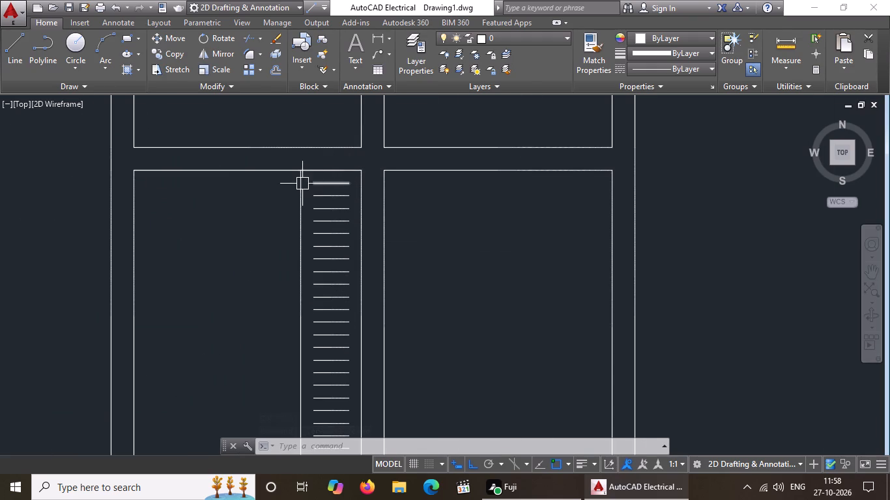
pyautogui.click(311, 170)
pyautogui.press('Delete')
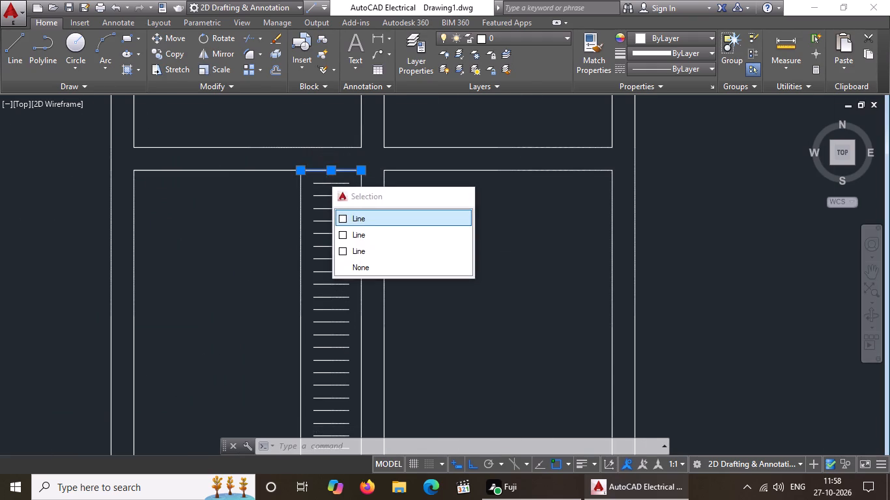
pyautogui.click(301, 192)
pyautogui.press('Delete')
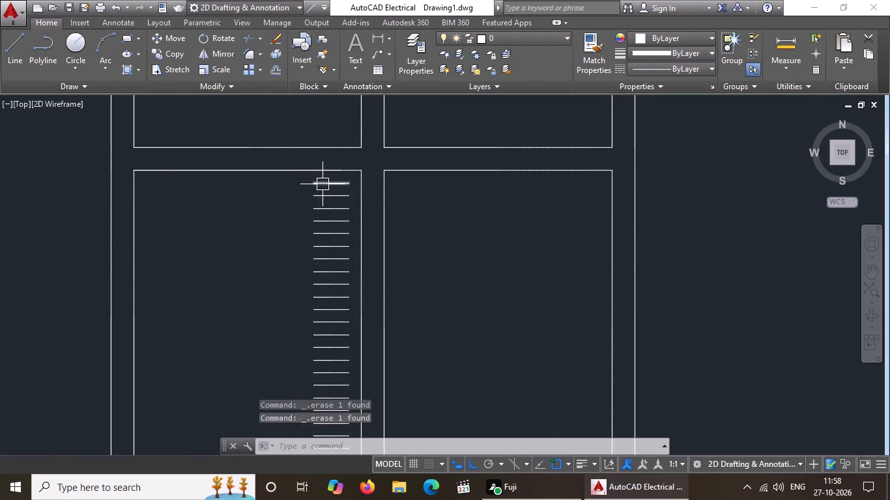
# Delete the upper eleven short horizontal lines of the wardrobe in the small room below the bathrooms.
pyautogui.click(325, 184)
pyautogui.press('Delete')
pyautogui.click(326, 195)
pyautogui.press('Delete')
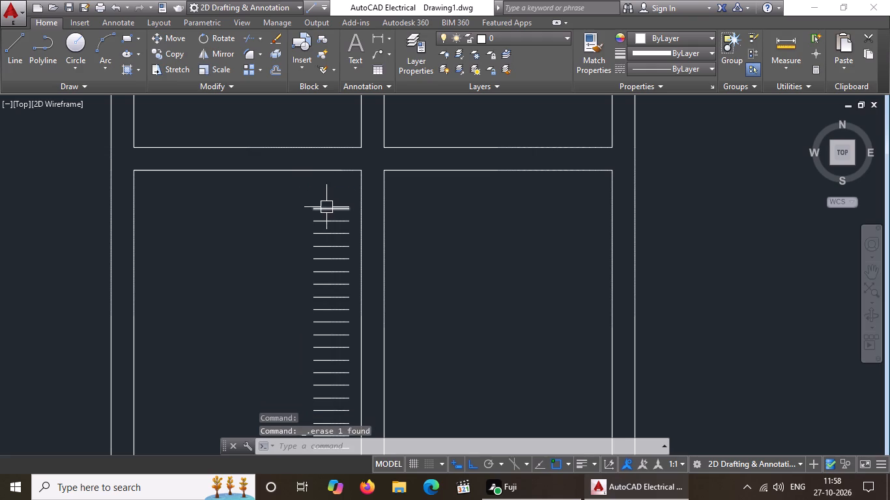
pyautogui.click(326, 208)
pyautogui.press('Delete')
pyautogui.click(330, 224)
pyautogui.press('Delete')
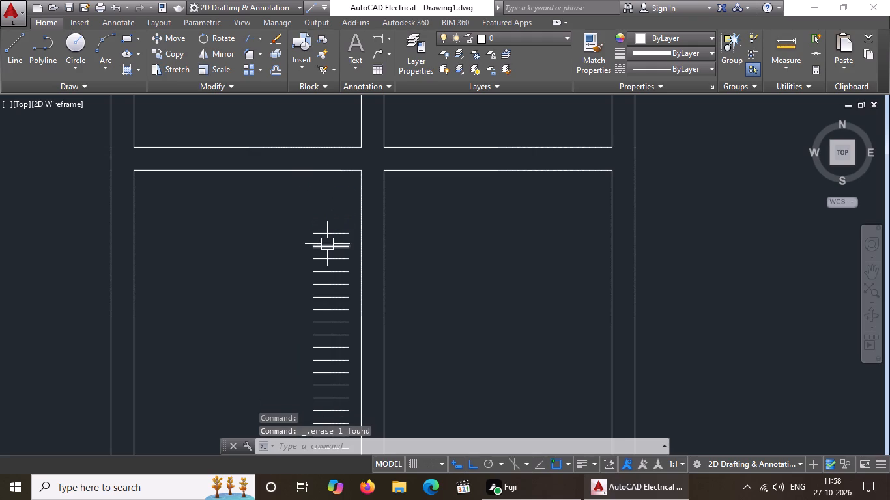
pyautogui.click(330, 233)
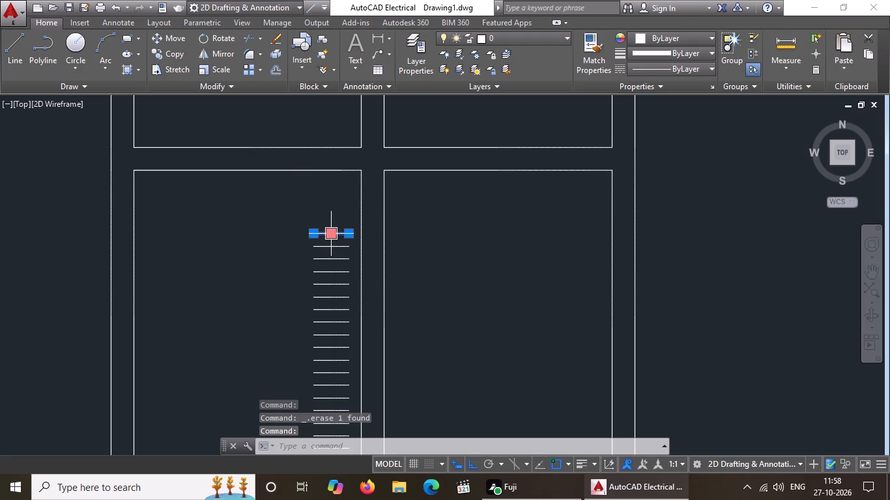
pyautogui.press('Delete')
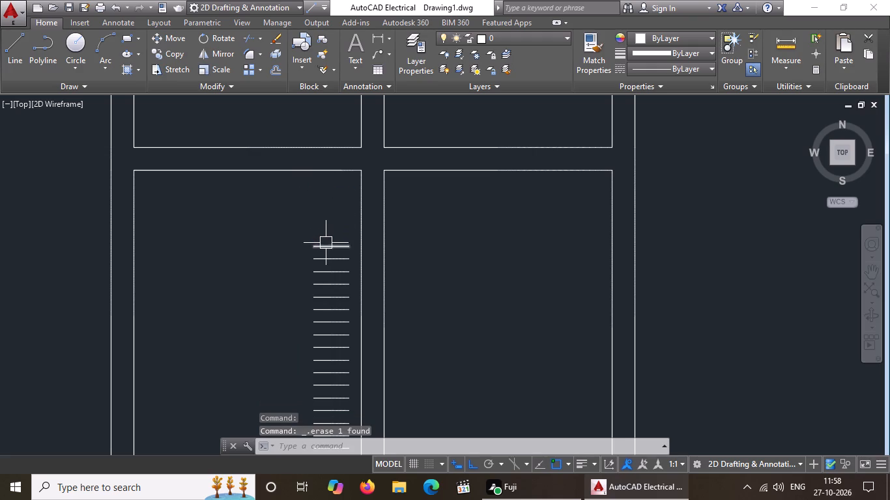
pyautogui.click(326, 245)
pyautogui.press('Delete')
pyautogui.click(323, 258)
pyautogui.press('Delete')
pyautogui.click(322, 273)
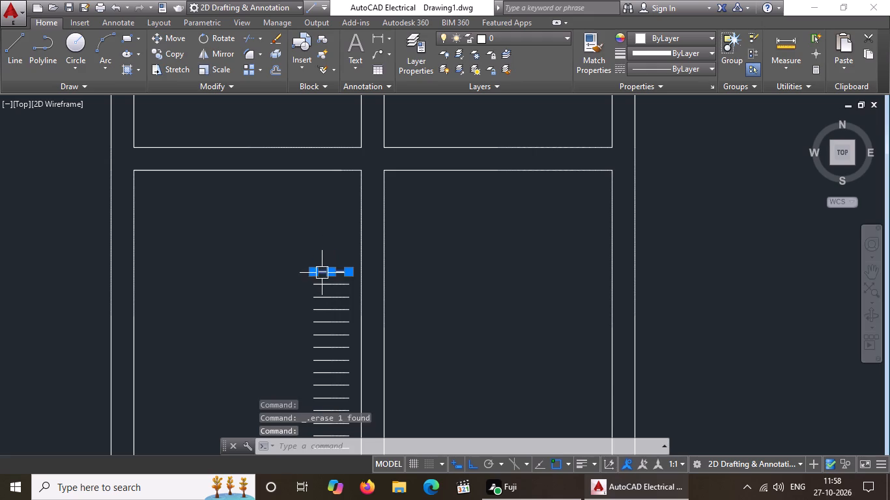
pyautogui.press('Delete')
pyautogui.click(320, 286)
pyautogui.press('Delete')
pyautogui.click(328, 299)
pyautogui.press('Delete')
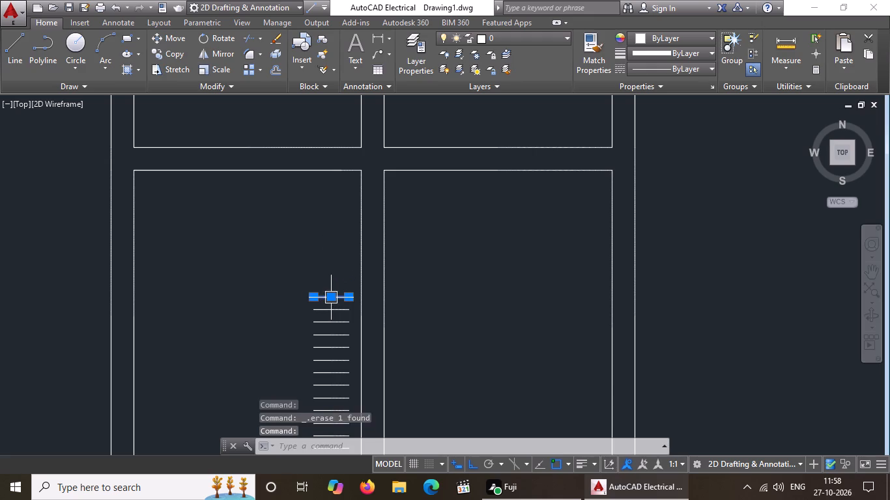
pyautogui.click(326, 312)
pyautogui.press('Delete')
# Delete the remaining short horizontal wardrobe lines down to the lower wall of the small room.
pyautogui.scroll(-4, 335, 301)
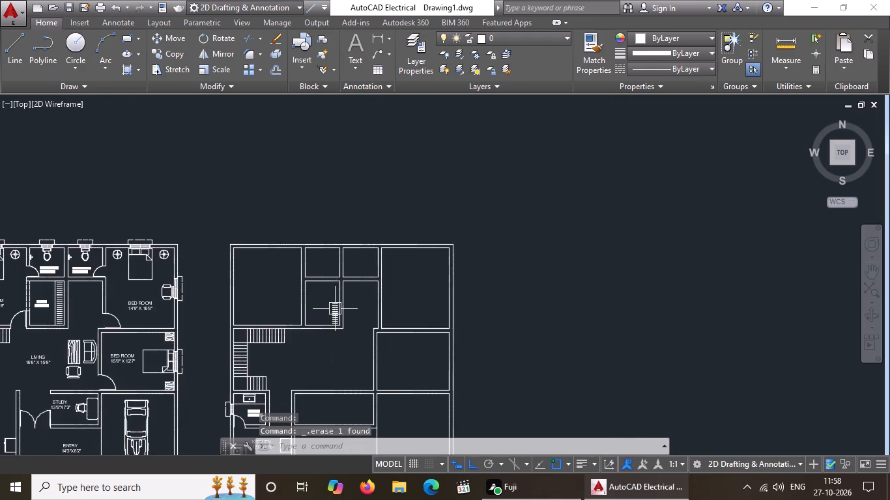
pyautogui.scroll(6, 335, 309)
pyautogui.click(319, 265)
pyautogui.press('Delete')
pyautogui.click(319, 283)
pyautogui.press('Delete')
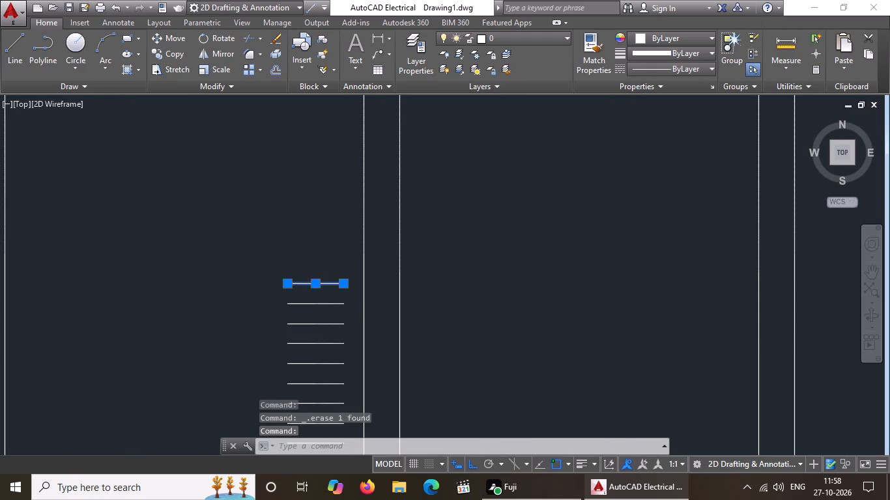
pyautogui.click(321, 305)
pyautogui.press('Delete')
pyautogui.scroll(-3, 326, 269)
pyautogui.scroll(4, 325, 294)
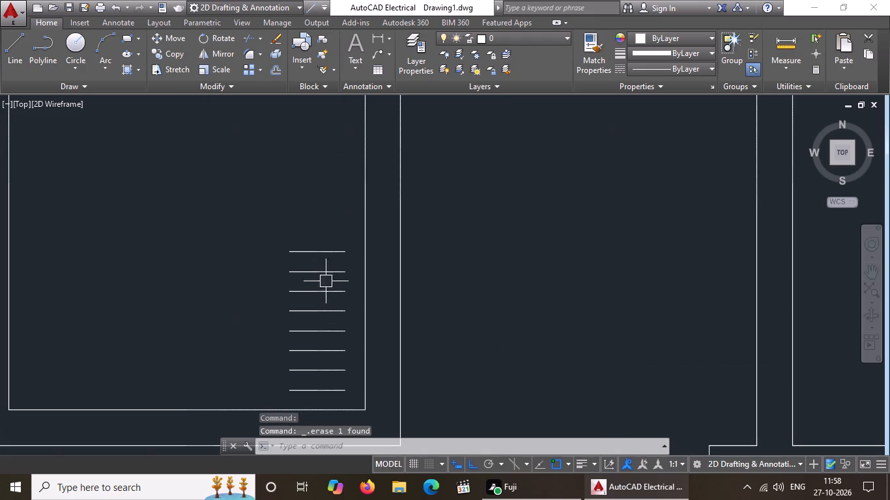
pyautogui.click(319, 255)
pyautogui.press('Delete')
pyautogui.click(321, 272)
pyautogui.press('Delete')
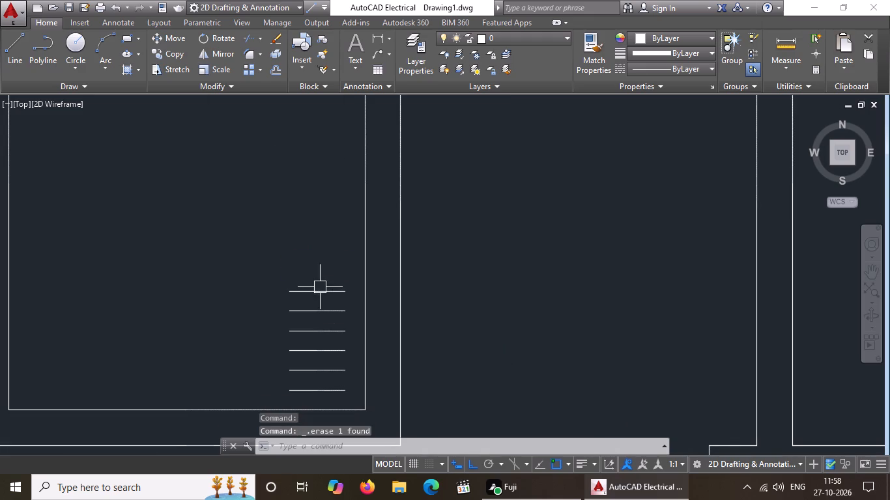
pyautogui.click(317, 294)
pyautogui.press('Delete')
pyautogui.click(326, 311)
pyautogui.press('Delete')
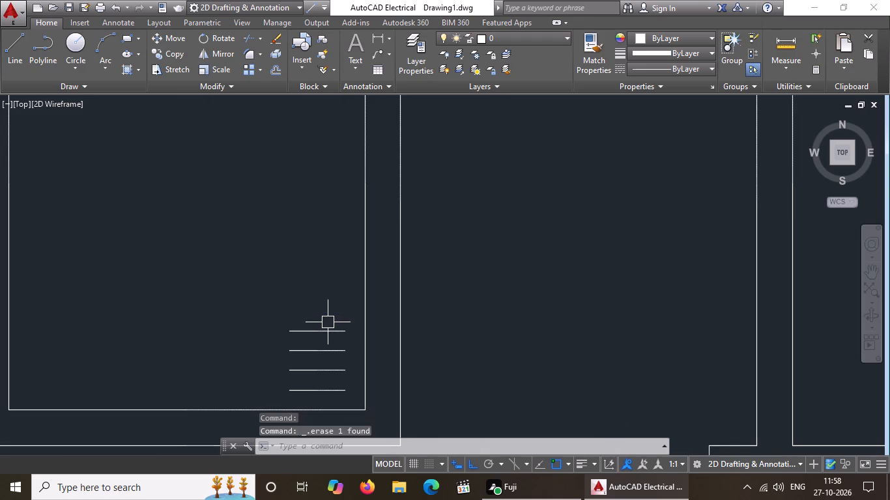
pyautogui.click(327, 328)
pyautogui.press('Delete')
pyautogui.click(324, 350)
pyautogui.press('Delete')
pyautogui.scroll(-3, 326, 294)
pyautogui.scroll(5, 324, 326)
pyautogui.click(332, 238)
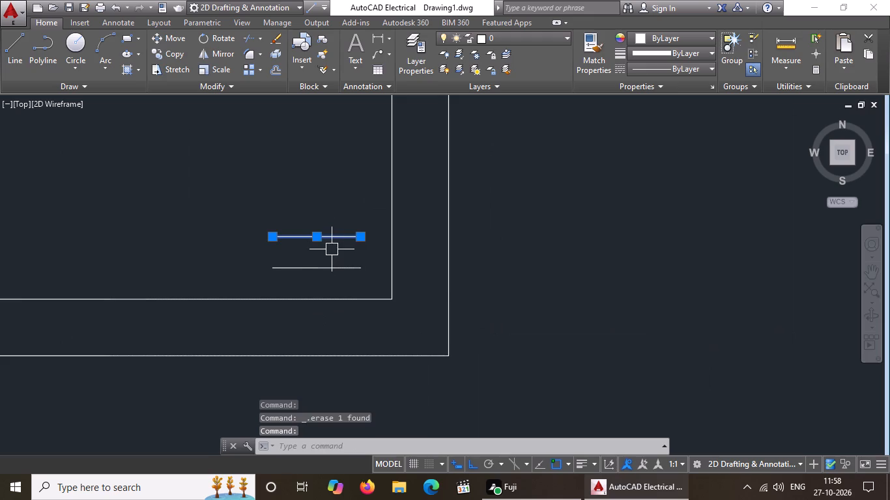
pyautogui.press('Delete')
pyautogui.moveTo(331, 263); pyautogui.dragTo(328, 272)
pyautogui.press('Delete')
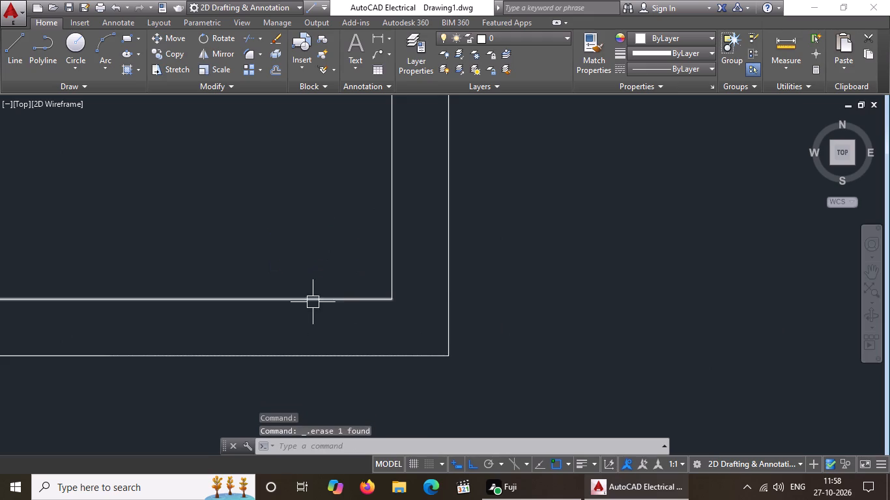
# Delete the UTILITY label, the counter line and the wash basin from the copied plan's utility room.
pyautogui.scroll(-7, 320, 283)
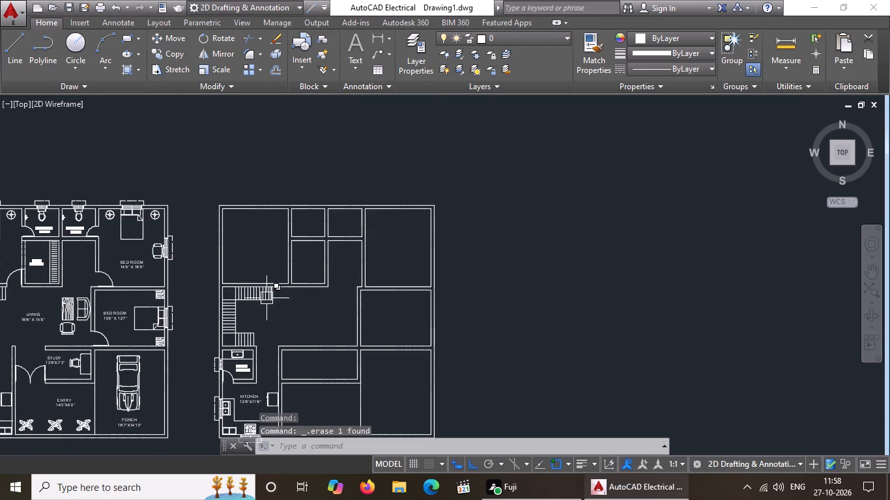
pyautogui.scroll(-3, 267, 298)
pyautogui.scroll(4, 260, 303)
pyautogui.scroll(-5, 237, 275)
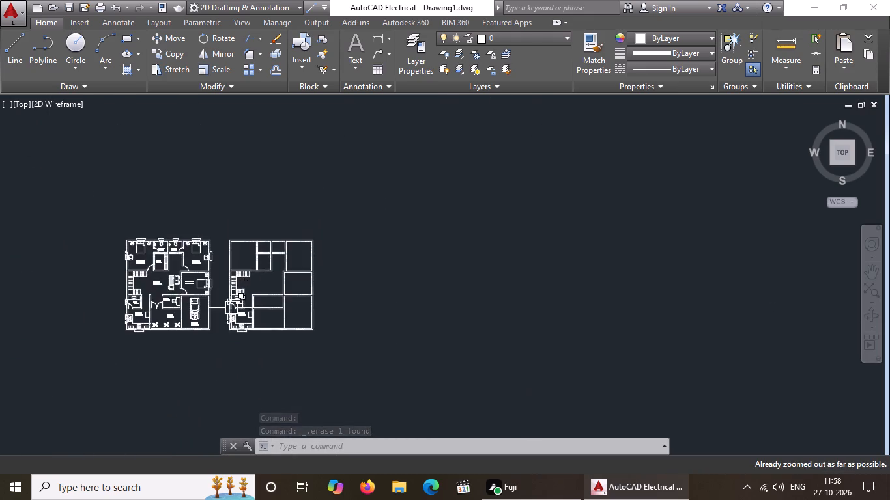
pyautogui.scroll(6, 231, 309)
pyautogui.click(273, 277)
pyautogui.press('Delete')
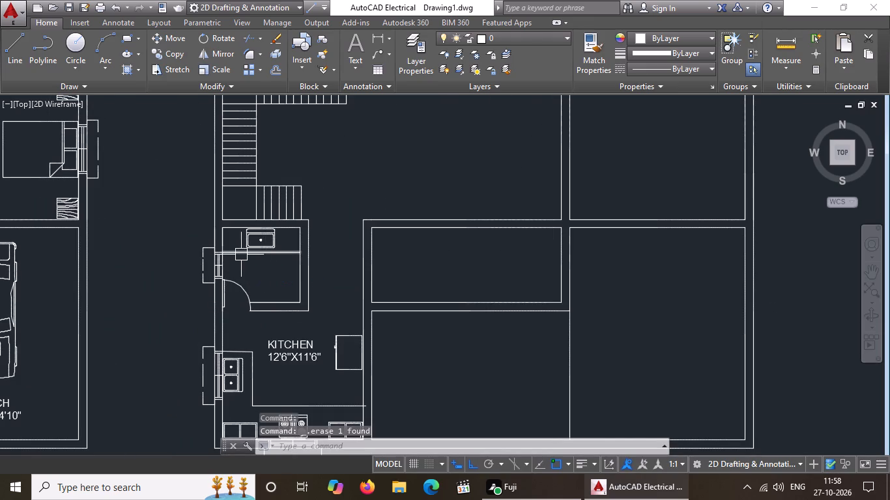
pyautogui.click(240, 255)
pyautogui.press('Delete')
pyautogui.click(246, 241)
pyautogui.press('Delete')
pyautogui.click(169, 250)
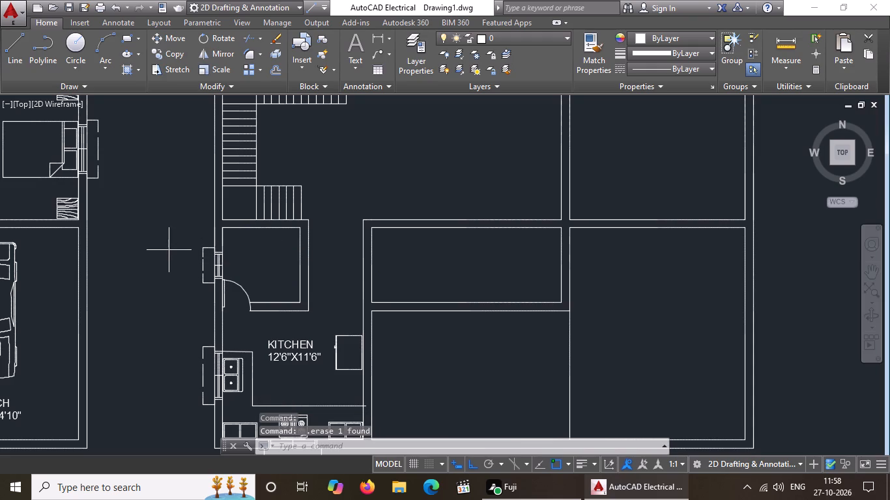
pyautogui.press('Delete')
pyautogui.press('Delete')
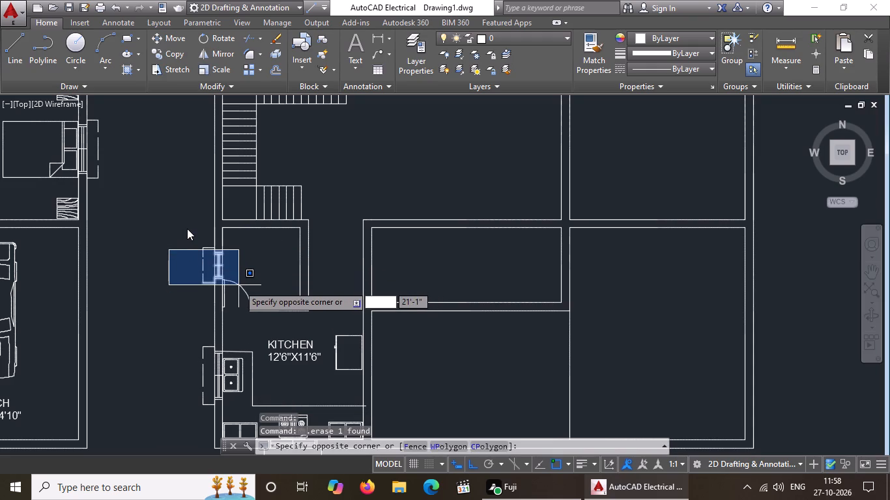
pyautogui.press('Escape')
# Delete the window in the utility's outer wall and the door in its lower wall.
pyautogui.click(187, 238)
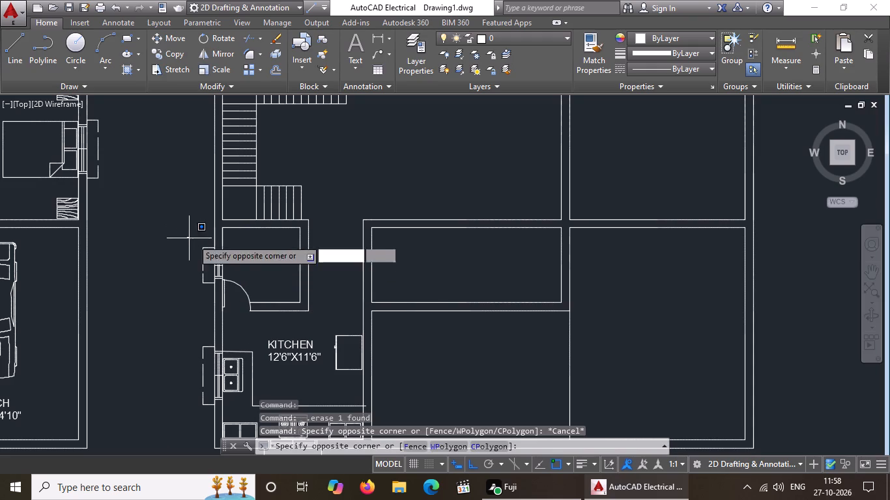
pyautogui.click(250, 288)
pyautogui.press('Delete')
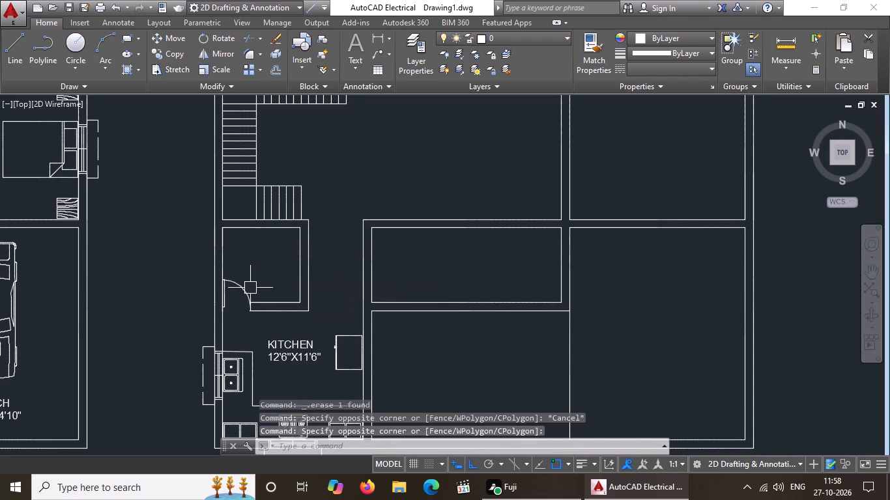
pyautogui.click(243, 292)
pyautogui.press('Delete')
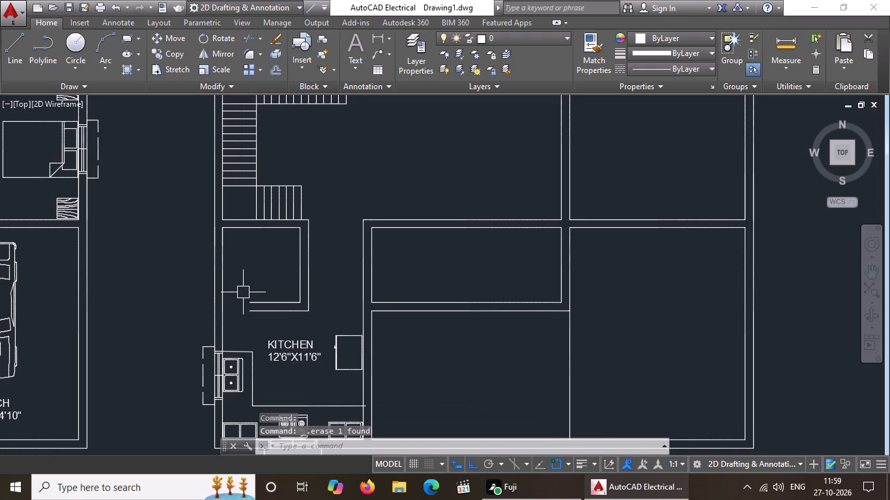
# Extend the upper line of the utility room's lower wall across the door gap to the outer wall's inner line.
pyautogui.write('EX')
pyautogui.press('space')
pyautogui.press('space')
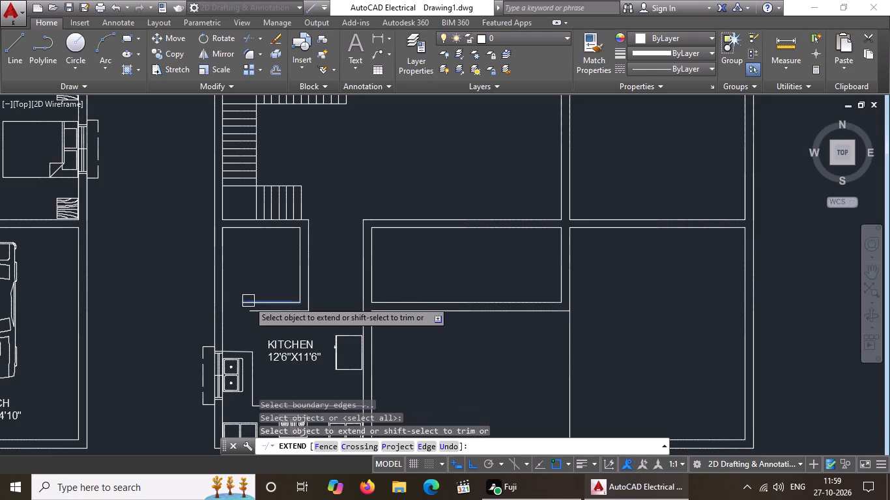
pyautogui.click(253, 301)
pyautogui.click(258, 309)
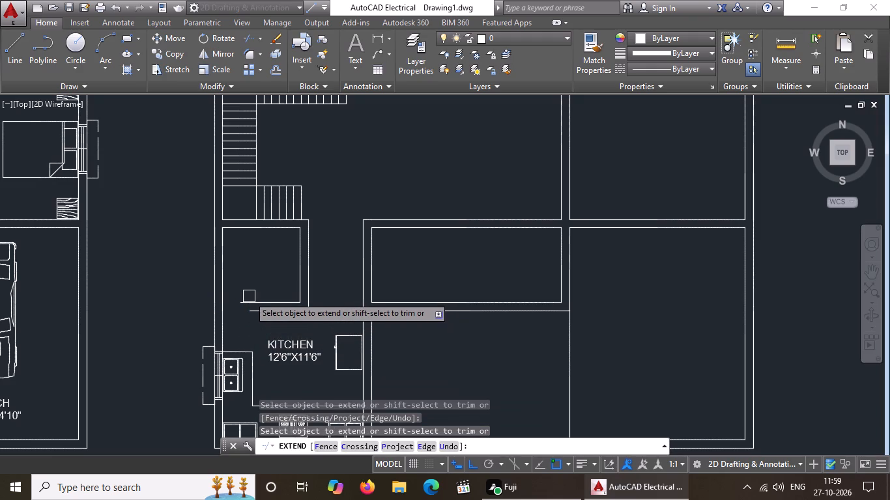
pyautogui.click(250, 304)
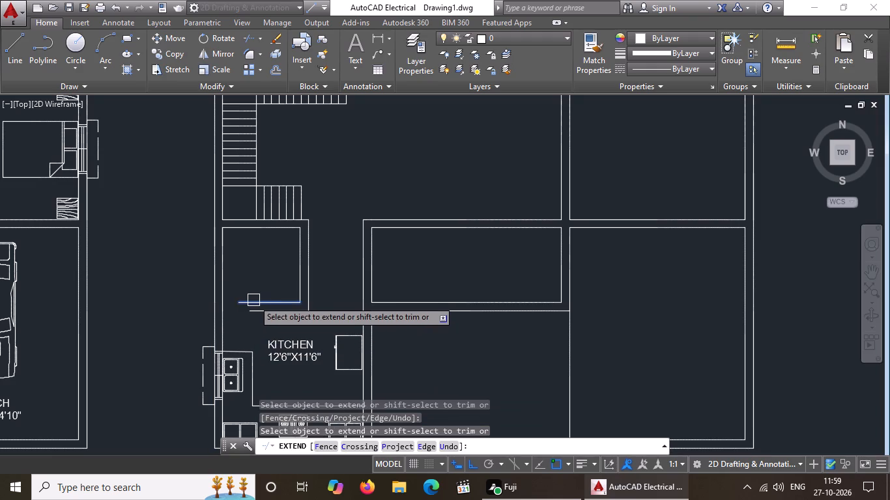
pyautogui.scroll(-3, 253, 292)
pyautogui.scroll(4, 277, 292)
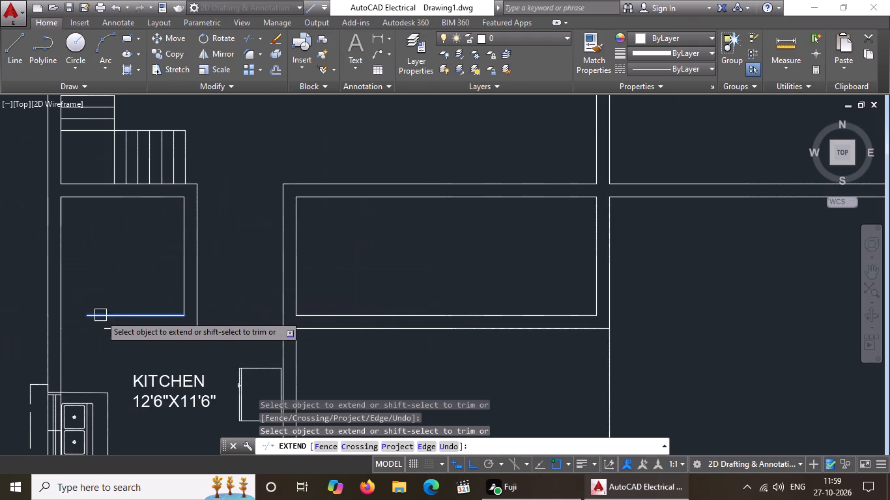
pyautogui.click(100, 314)
pyautogui.click(98, 314)
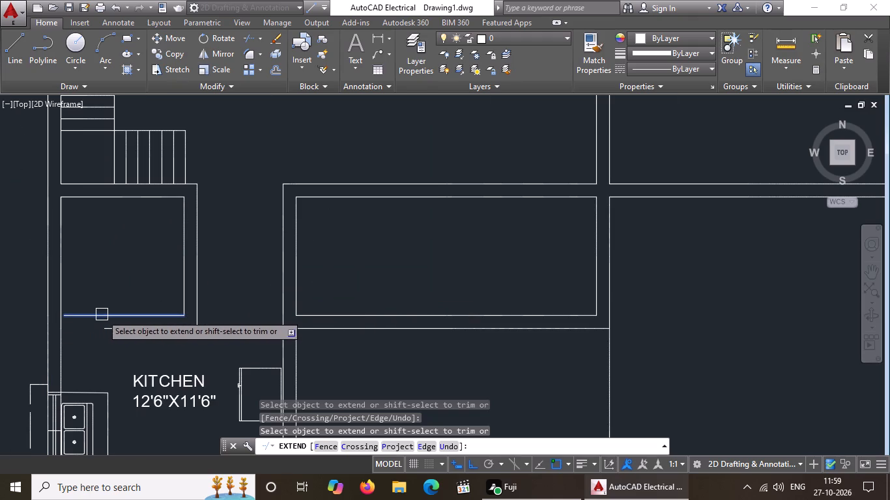
pyautogui.click(102, 314)
pyautogui.click(93, 314)
# Extend the lower line of the utility room's lower wall to the outer wall's inner line.
pyautogui.click(114, 326)
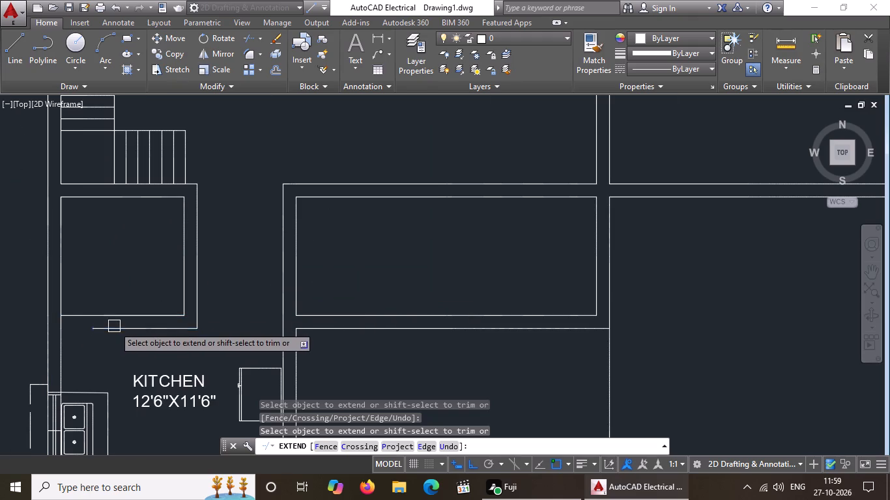
pyautogui.click(117, 330)
pyautogui.click(101, 325)
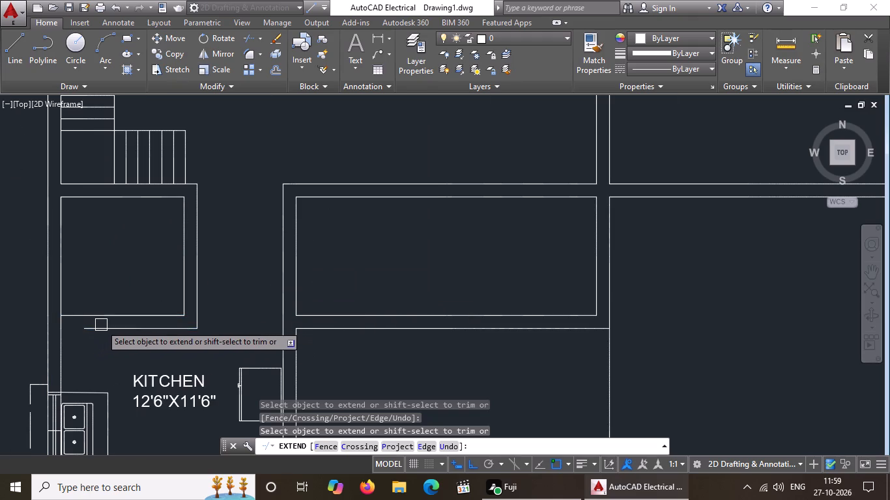
pyautogui.click(83, 331)
pyautogui.moveTo(69, 330); pyautogui.dragTo(78, 331)
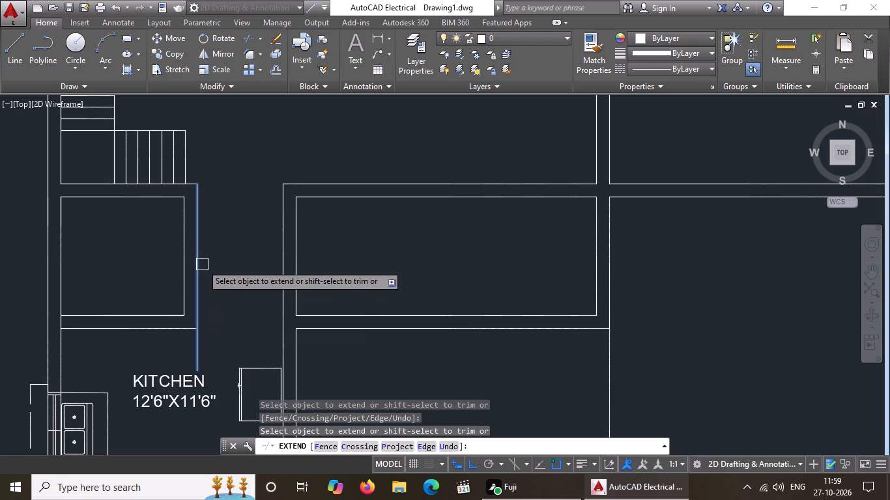
pyautogui.press('Escape')
# Trim the outer wall's inner line between the two lines of the utility's lower wall.
pyautogui.press('t')
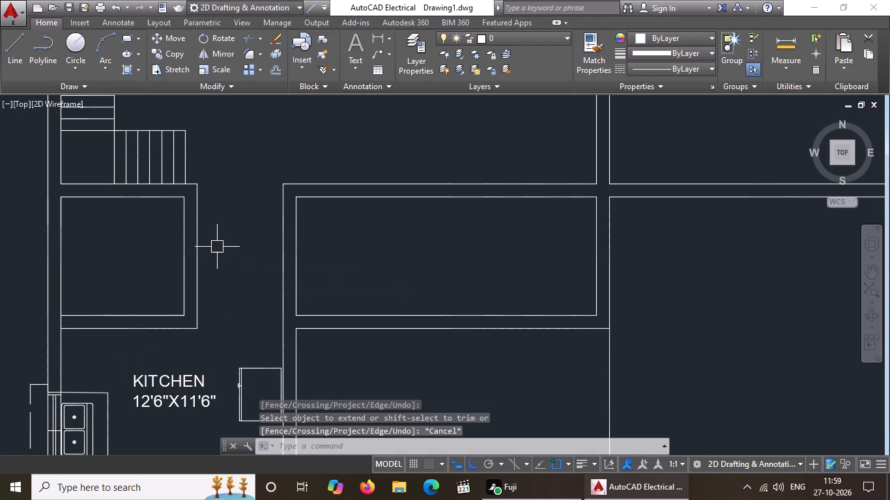
pyautogui.press('r')
pyautogui.press('space')
pyautogui.press('space')
pyautogui.scroll(2, 66, 340)
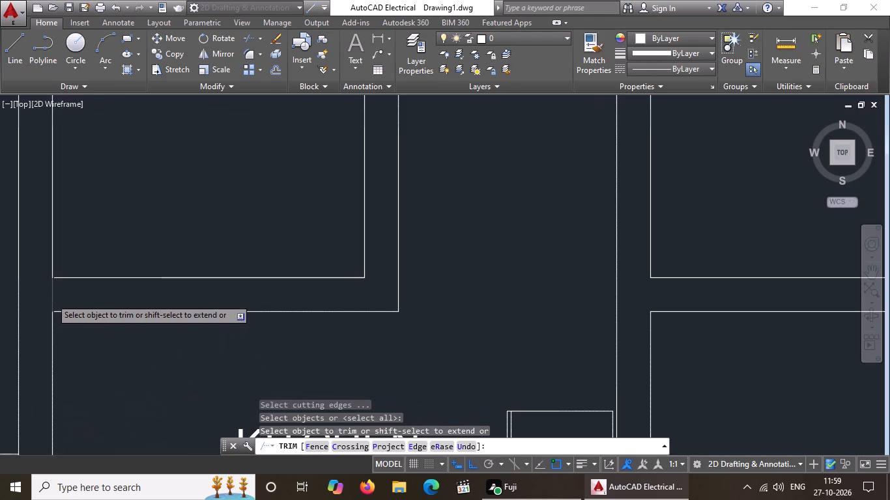
pyautogui.click(51, 298)
pyautogui.press('Escape')
# Extend the ends of both utility lower-wall lines so they meet the outer wall's inner line at the corners.
pyautogui.press('e')
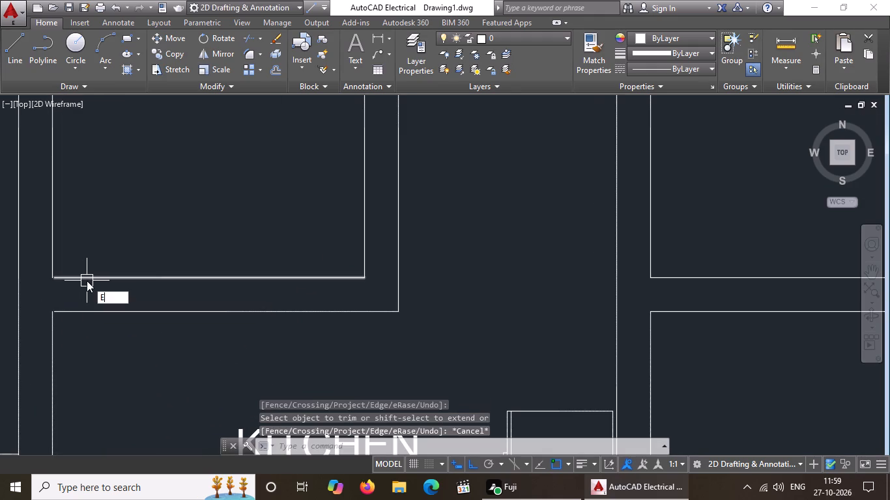
pyautogui.press('x')
pyautogui.press('space')
pyautogui.press('space')
pyautogui.click(65, 279)
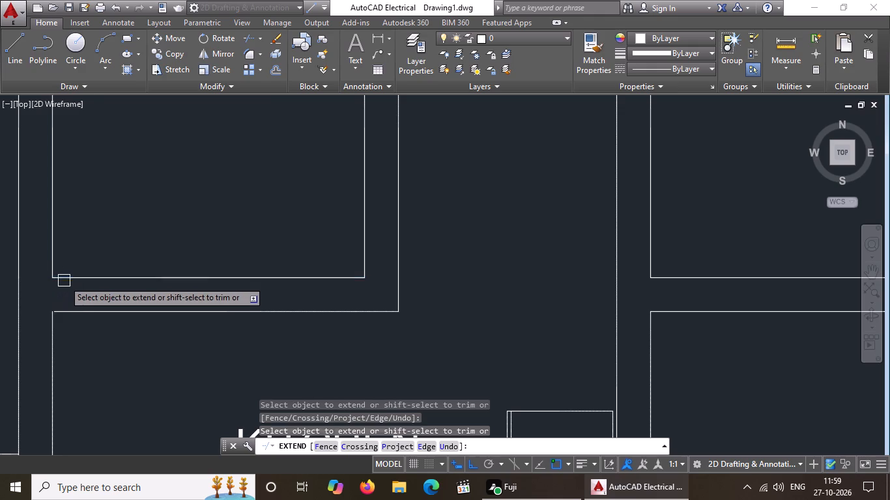
pyautogui.click(64, 314)
pyautogui.scroll(-3, 164, 326)
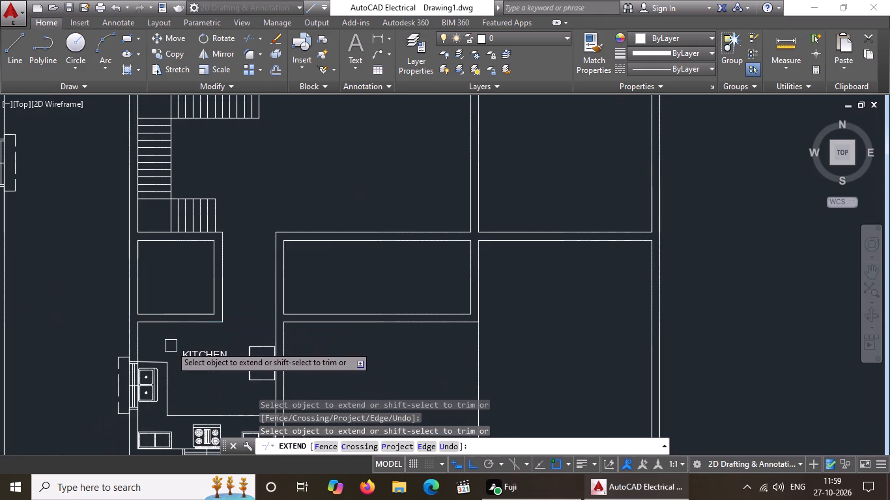
pyautogui.press('Escape')
# Delete the refrigerator rectangle, the KITCHEN label and the double sink from the copied plan's kitchen.
pyautogui.click(246, 358)
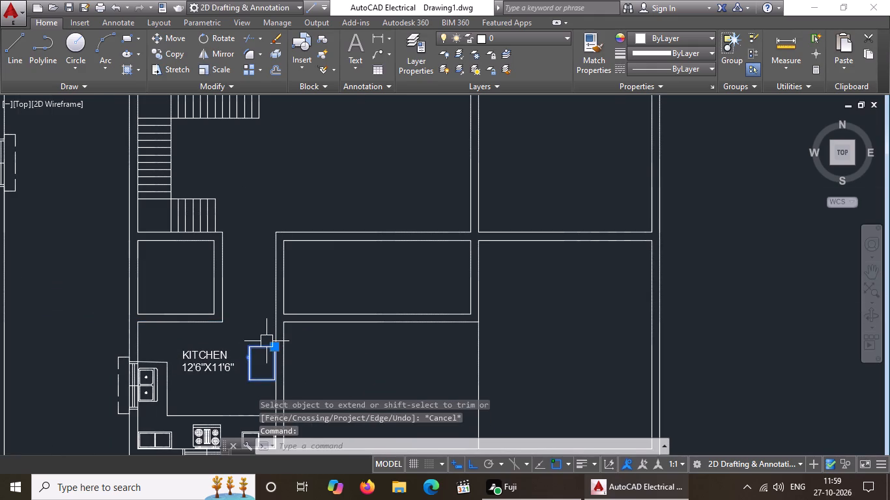
pyautogui.press('Delete')
pyautogui.click(216, 362)
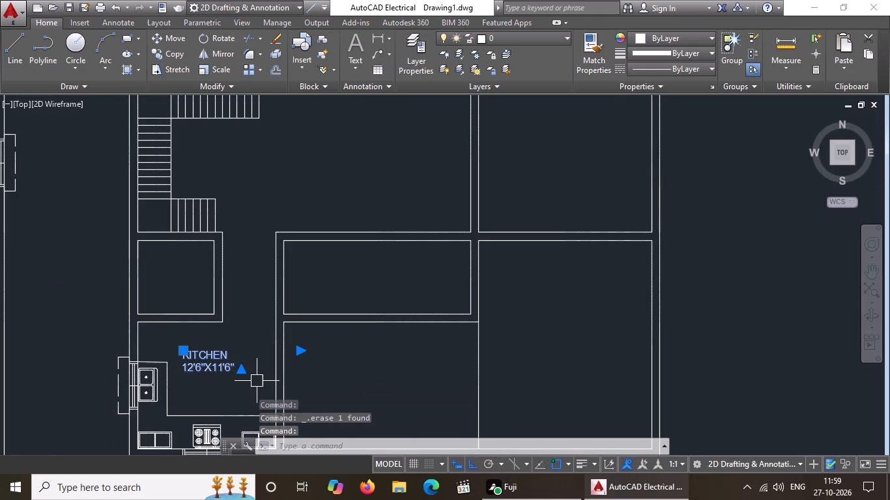
pyautogui.press('Delete')
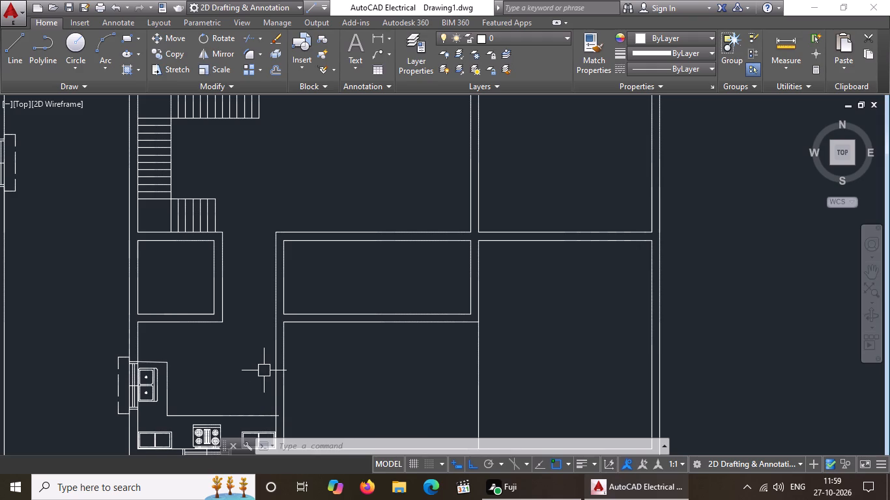
pyautogui.click(141, 380)
pyautogui.press('Delete')
# Delete the window and its dashed sunshade outline from the kitchen's outer side wall, beside the counter.
pyautogui.click(122, 385)
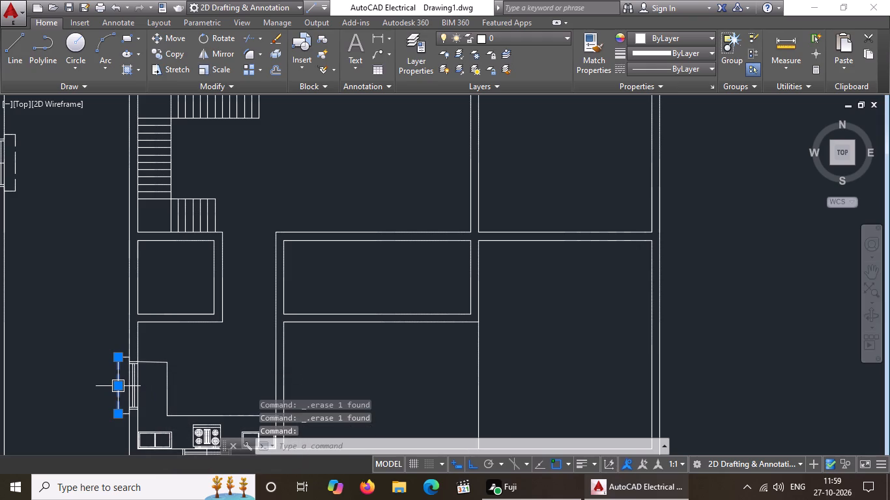
pyautogui.press('Return')
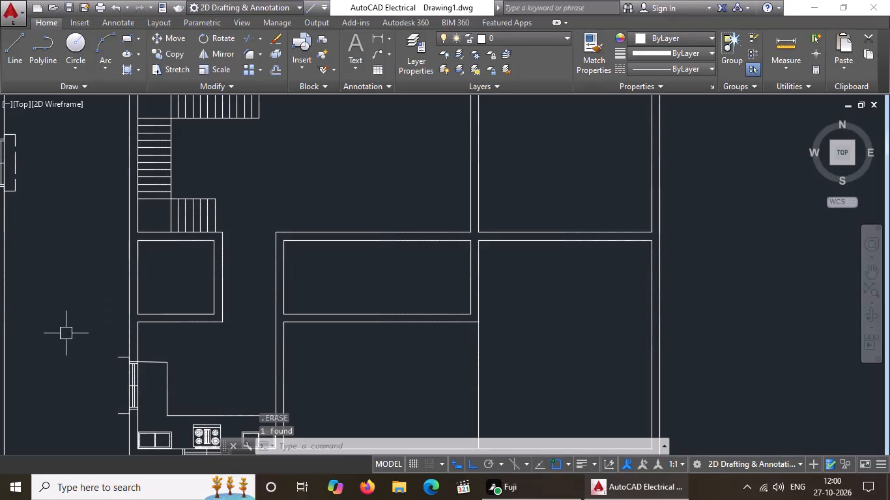
pyautogui.moveTo(93, 350); pyautogui.dragTo(102, 361)
pyautogui.click(152, 395)
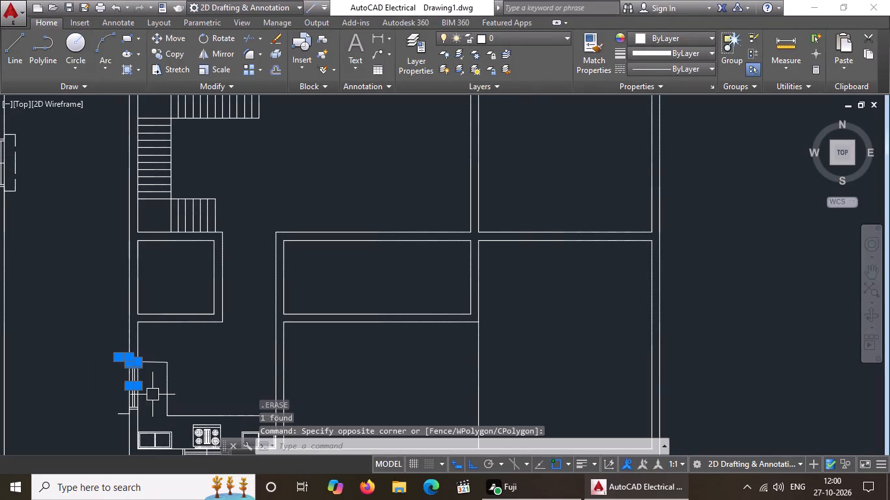
pyautogui.press('Return')
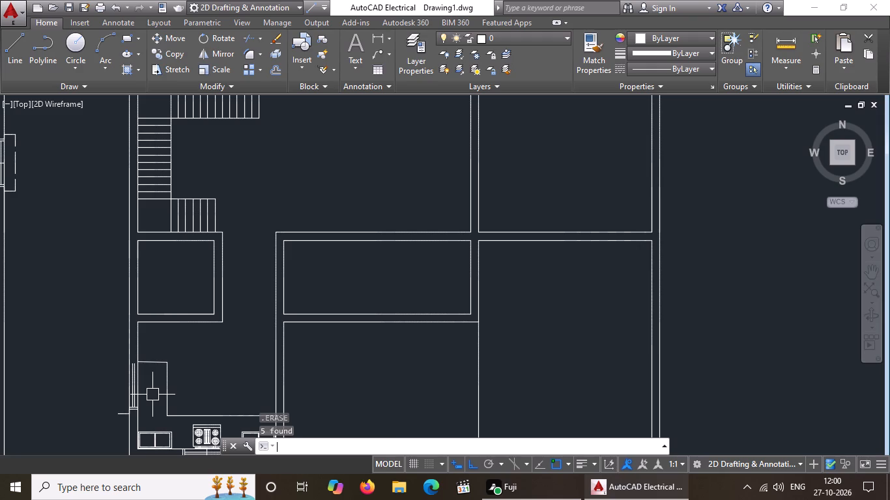
pyautogui.scroll(-2, 231, 324)
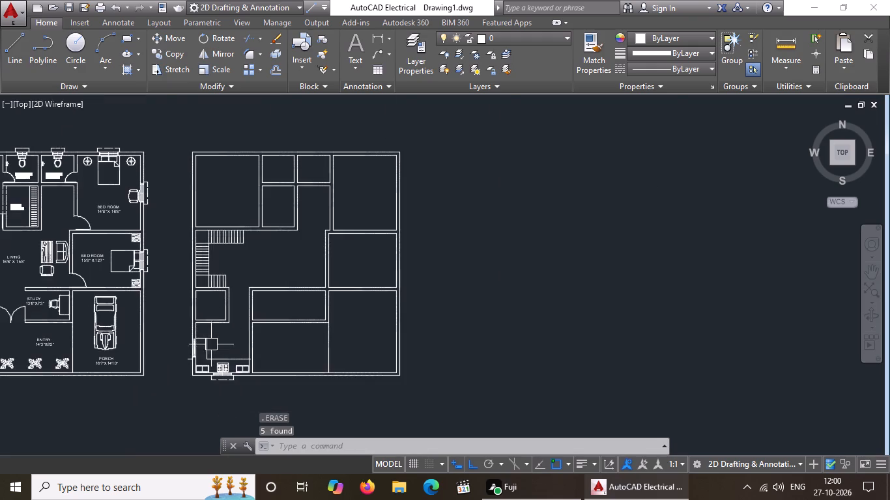
pyautogui.scroll(2, 213, 351)
pyautogui.click(141, 310)
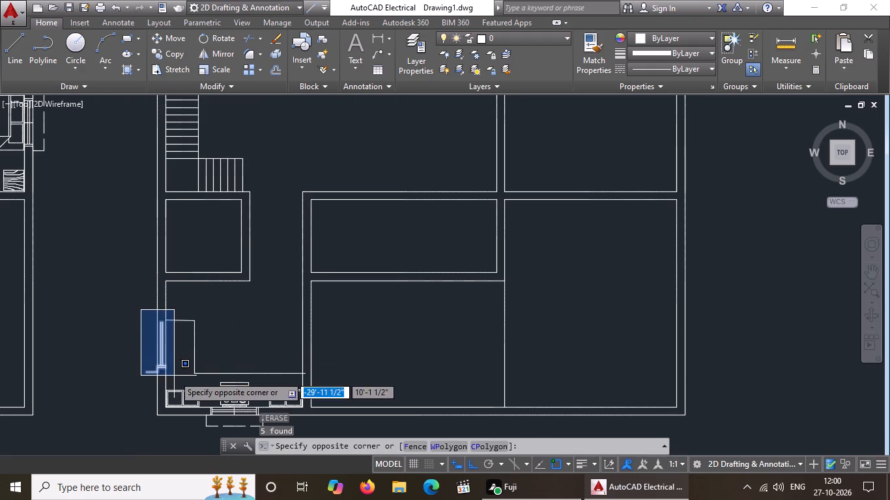
pyautogui.click(174, 376)
pyautogui.press('Return')
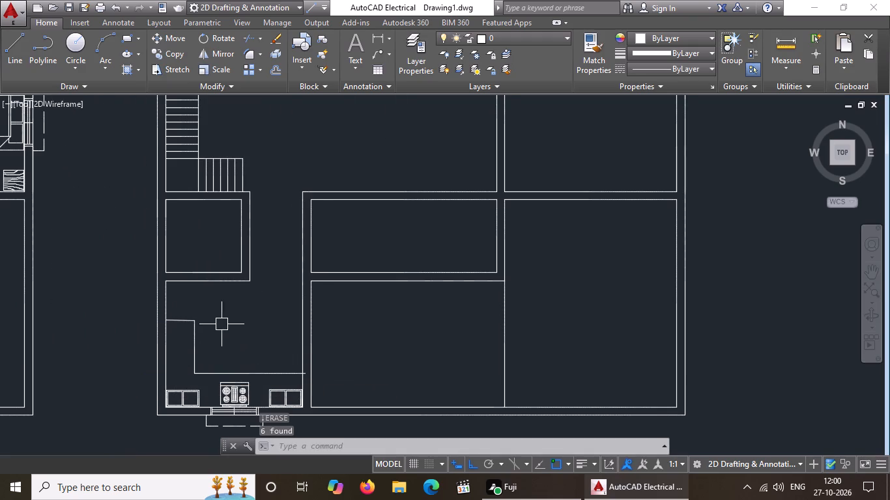
# Delete the three counter lines in the copied plan's kitchen.
pyautogui.click(175, 318)
pyautogui.press('Return')
pyautogui.click(197, 328)
pyautogui.press('Return')
pyautogui.click(228, 376)
pyautogui.press('Return')
# Delete the stove and the two cabinet units on either side of it along the kitchen's lower wall.
pyautogui.click(175, 395)
pyautogui.press('Return')
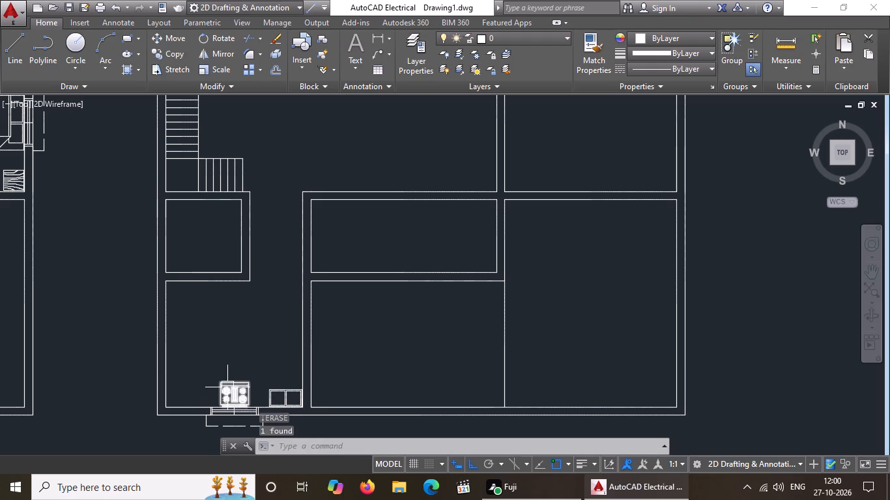
pyautogui.click(228, 387)
pyautogui.press('Return')
pyautogui.click(283, 396)
pyautogui.press('Return')
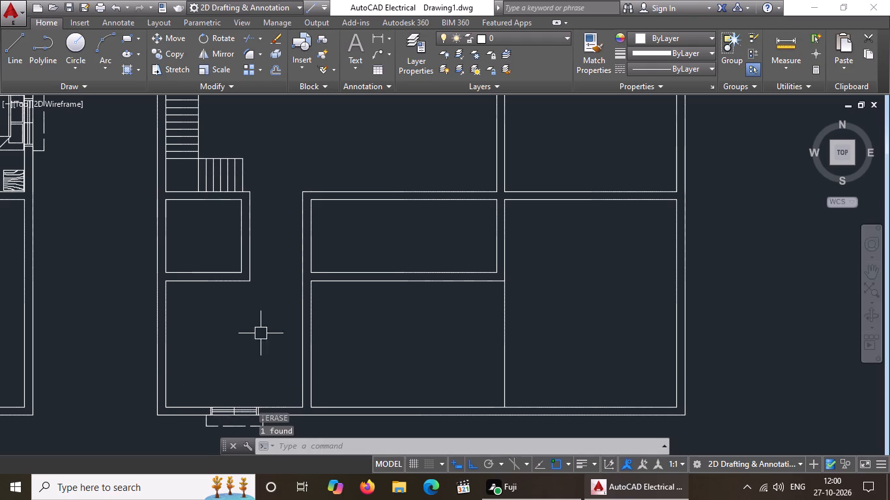
# Delete the window and its dashed outline from the kitchen's lower outer wall.
pyautogui.scroll(-3, 266, 311)
pyautogui.scroll(5, 262, 342)
pyautogui.click(224, 315)
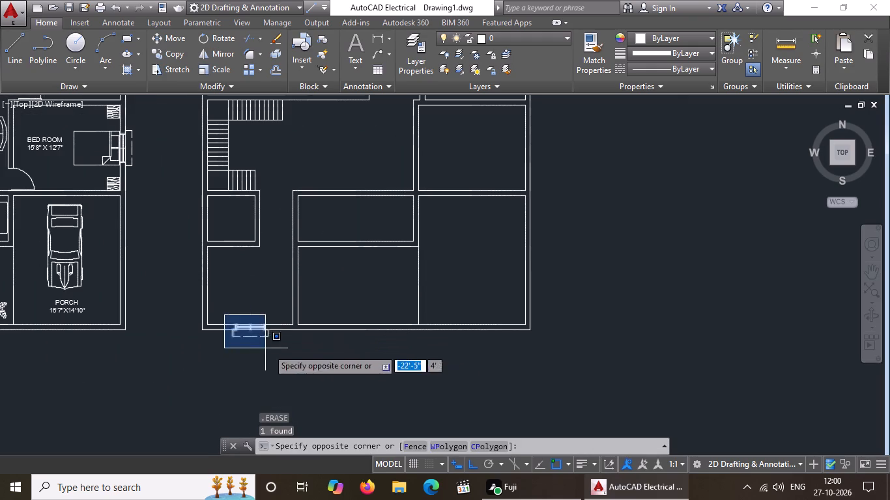
pyautogui.click(277, 353)
pyautogui.press('Return')
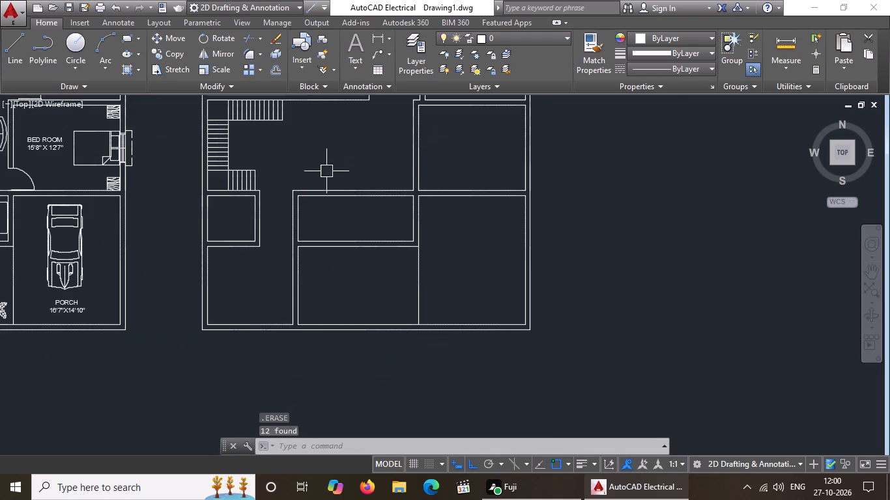
# Draw a 9" by 9" square with the Line tool in the gap between the two plans, near their upper walls.
pyautogui.moveTo(326, 171); pyautogui.dragTo(319, 271, button='middle')
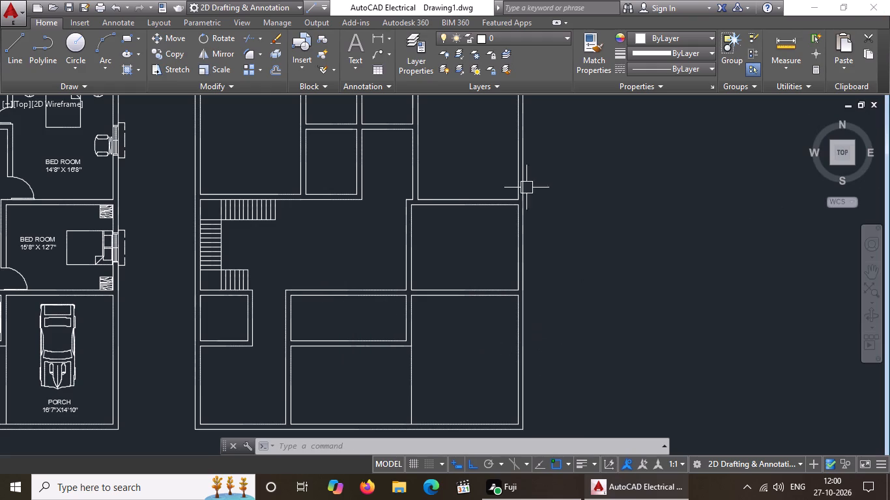
pyautogui.moveTo(508, 186); pyautogui.dragTo(502, 285, button='middle')
pyautogui.click(15, 40)
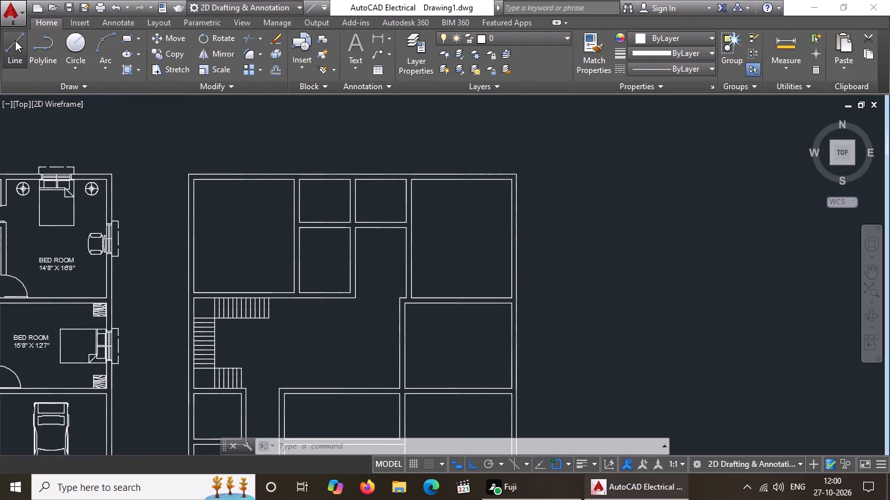
pyautogui.click(139, 180)
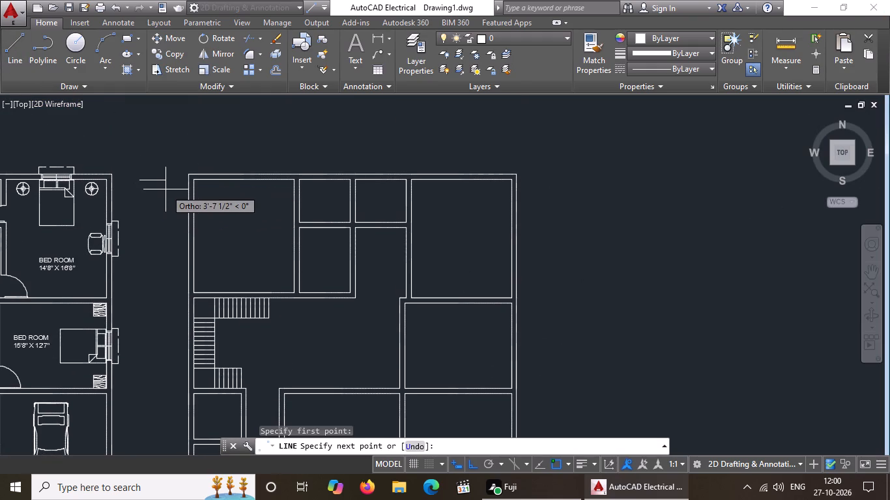
pyautogui.press('9')
pyautogui.hotkey('shift', '"')
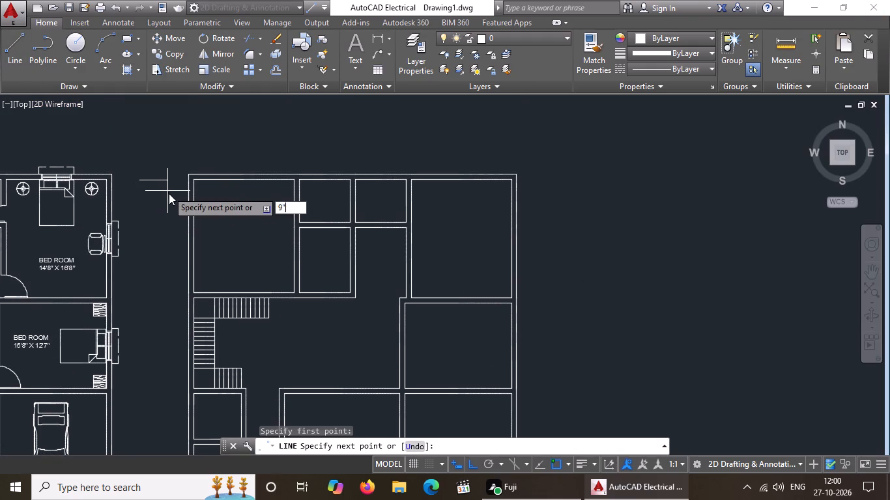
pyautogui.press('Return')
pyautogui.press('9')
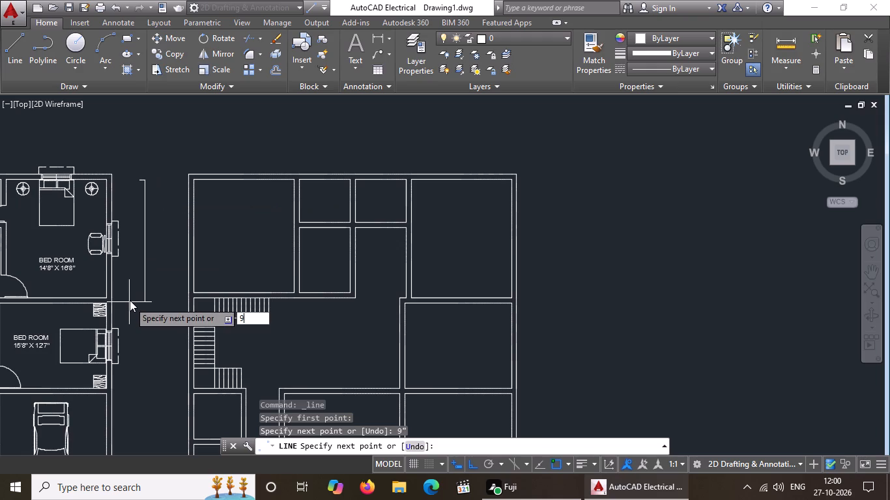
pyautogui.write('"|')
pyautogui.press('BackSpace')
pyautogui.press('Return')
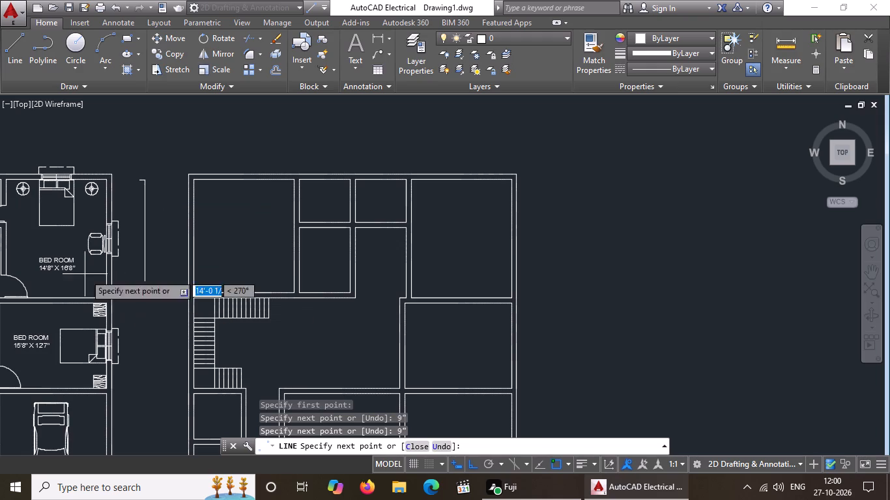
pyautogui.press('9')
pyautogui.hotkey('shift', '"')
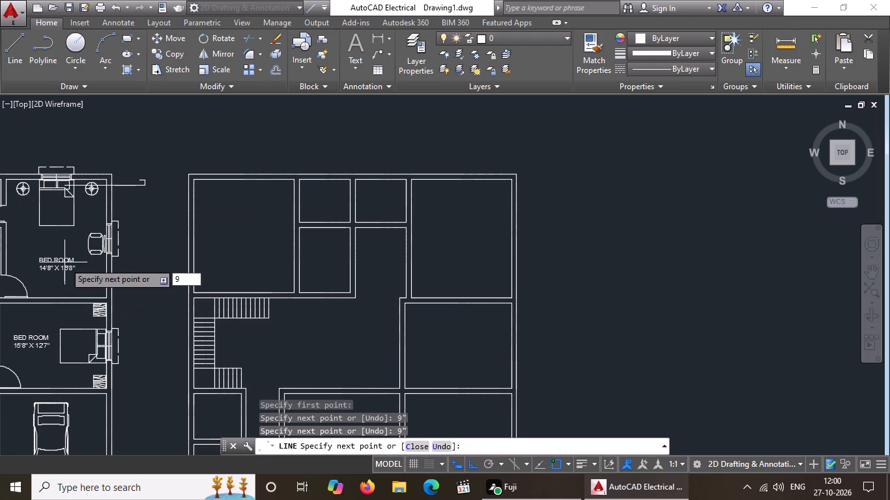
pyautogui.press('Return')
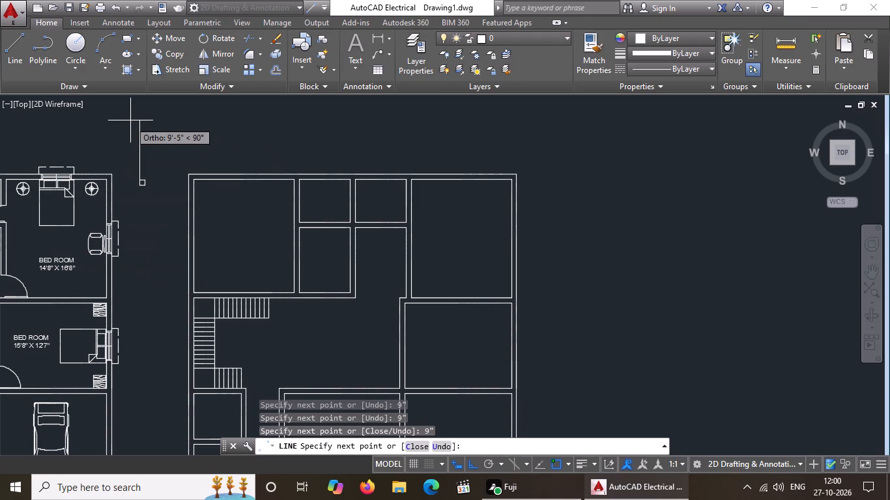
pyautogui.press('9')
pyautogui.hotkey('shift', '"')
pyautogui.press('Return')
pyautogui.press('Return')
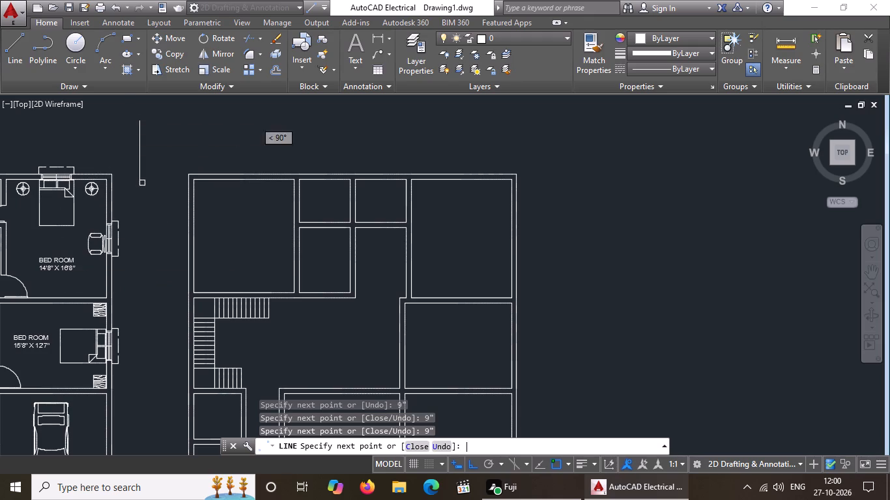
# Copy the 9" square by its upper-left corner onto the outer upper-left corner of the bare wall plan.
pyautogui.scroll(1, 136, 186)
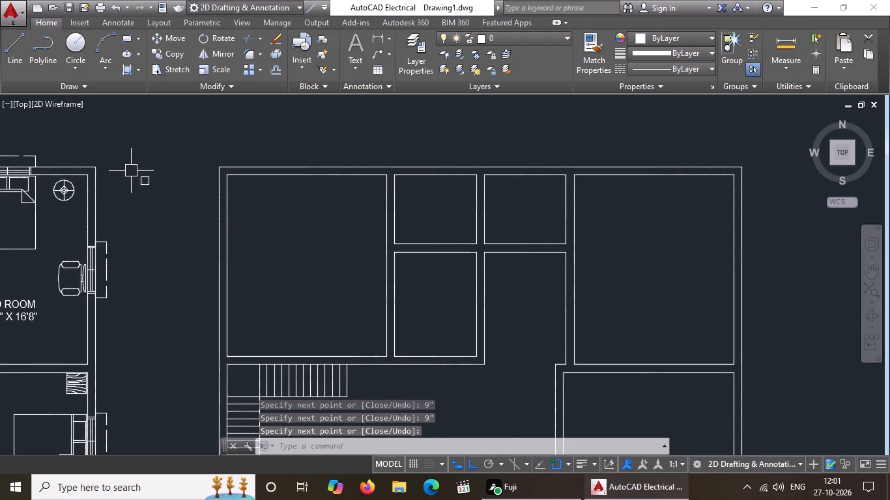
pyautogui.click(130, 167)
pyautogui.click(168, 196)
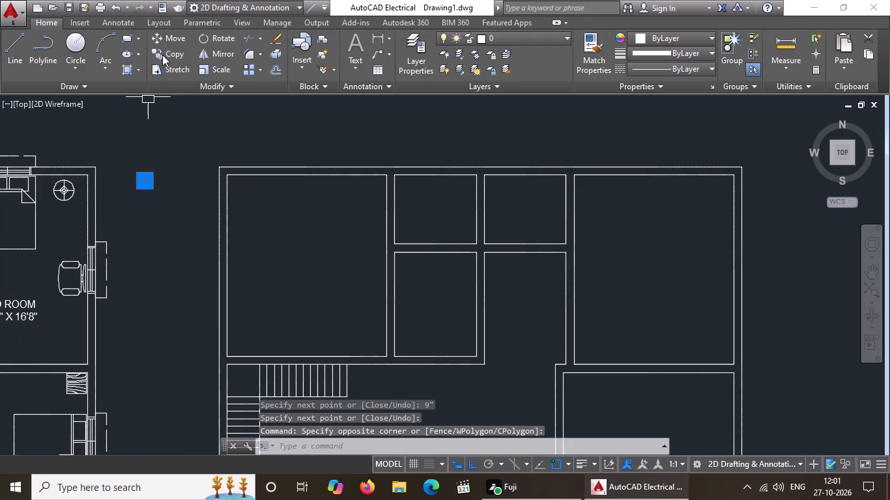
pyautogui.click(164, 48)
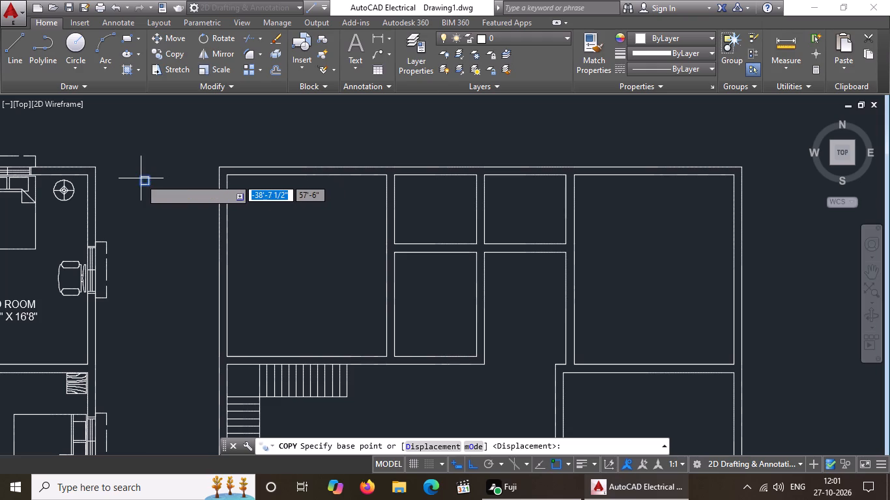
pyautogui.click(139, 179)
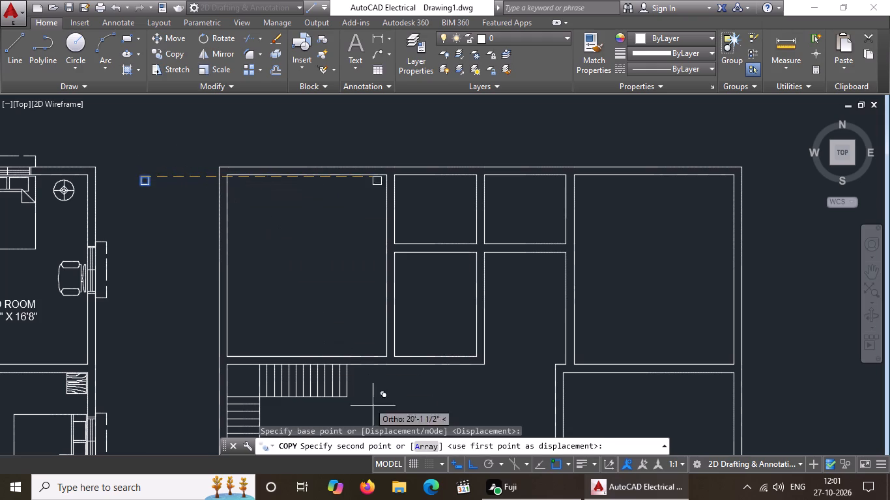
pyautogui.click(472, 461)
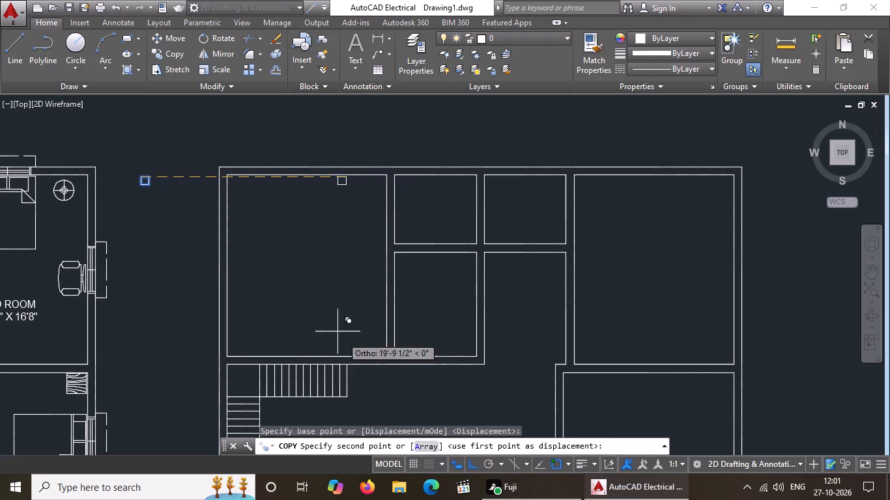
pyautogui.scroll(2, 231, 169)
pyautogui.click(199, 165)
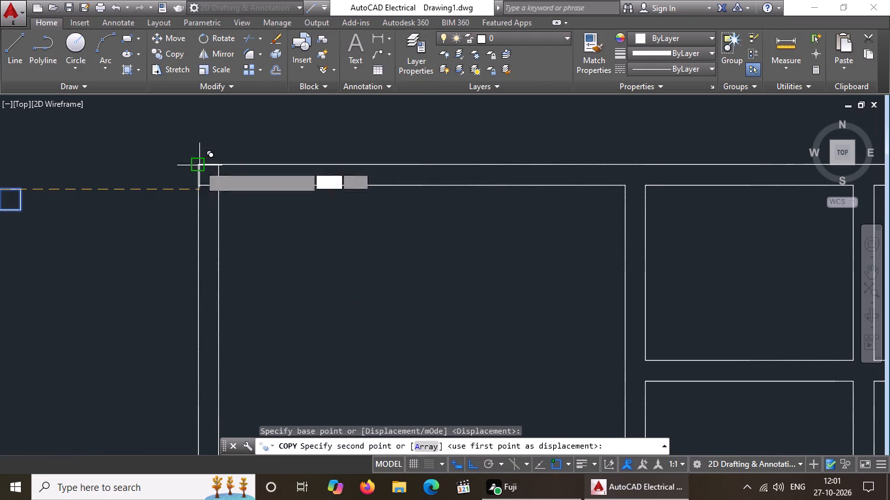
pyautogui.scroll(-1, 223, 189)
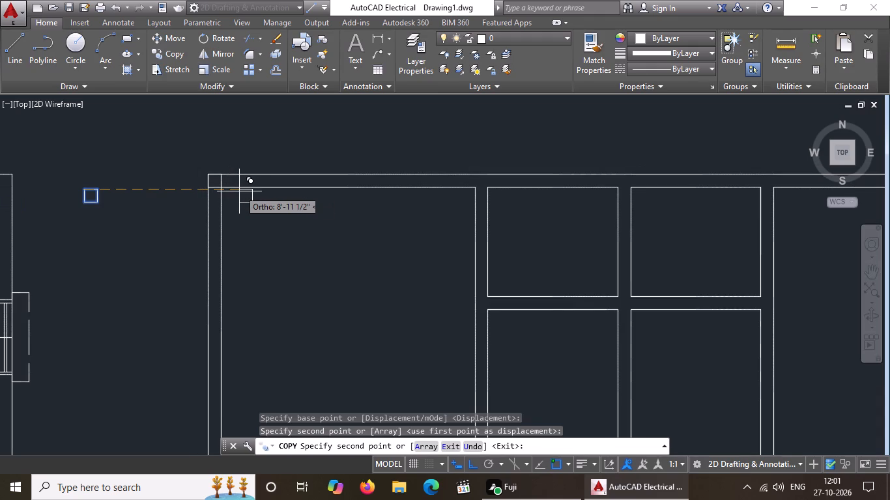
pyautogui.scroll(-2, 239, 191)
pyautogui.press('Escape')
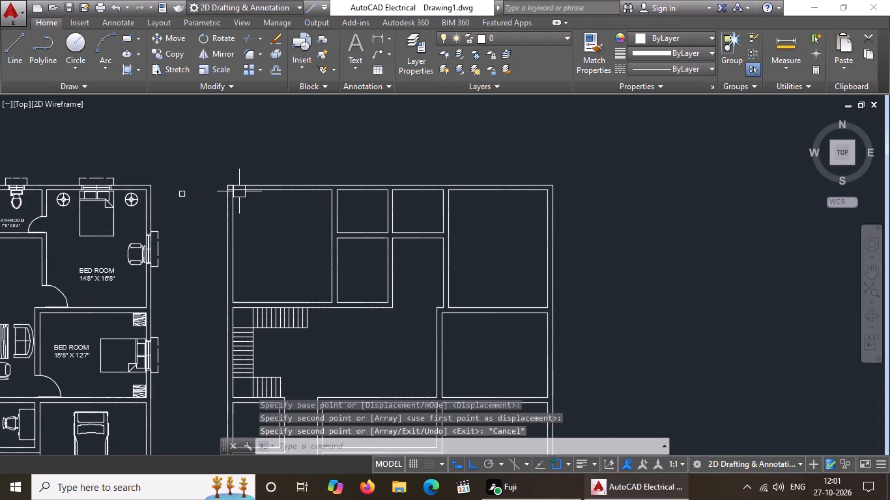
# Copy the 9" square by its lower-left corner onto the first two partition junctions along the top wall, turning Ortho off for the second.
pyautogui.scroll(2, 239, 191)
pyautogui.moveTo(60, 164); pyautogui.dragTo(70, 176)
pyautogui.click(119, 209)
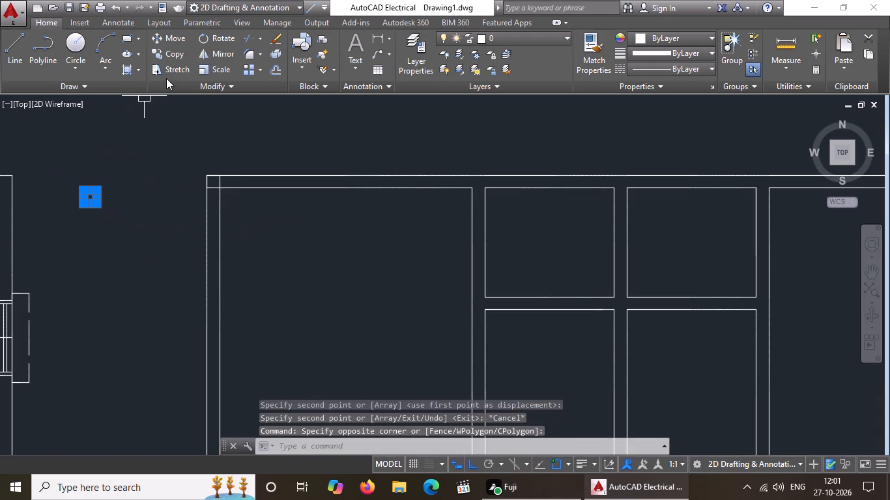
pyautogui.click(158, 52)
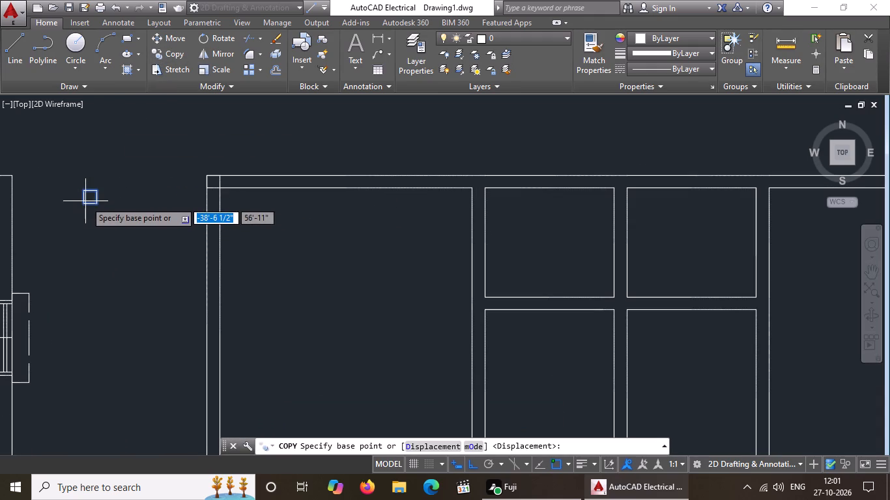
pyautogui.click(83, 202)
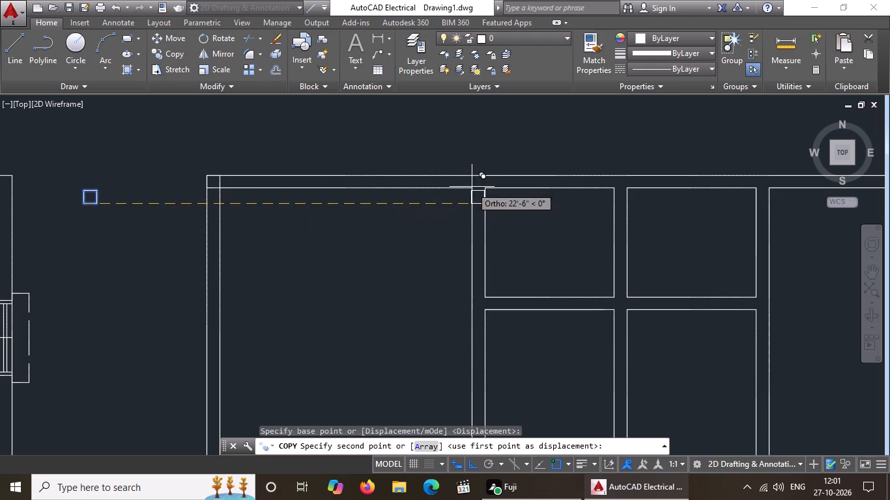
pyautogui.click(470, 188)
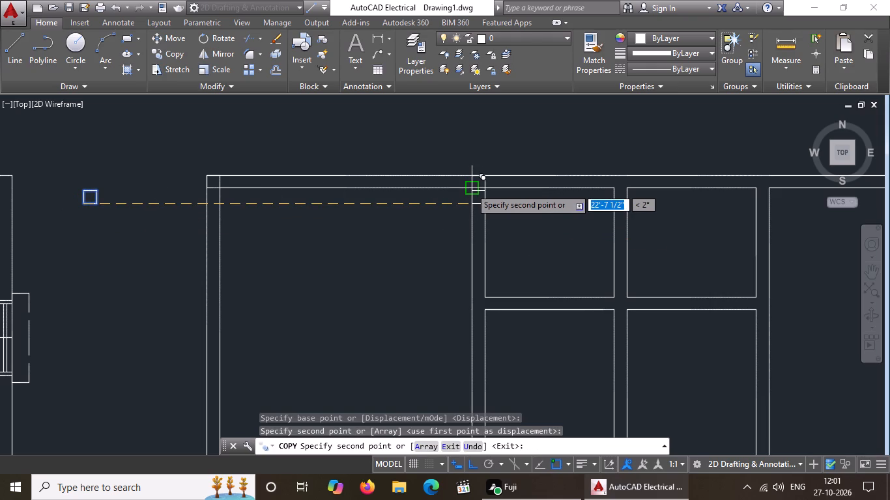
pyautogui.scroll(-2, 517, 176)
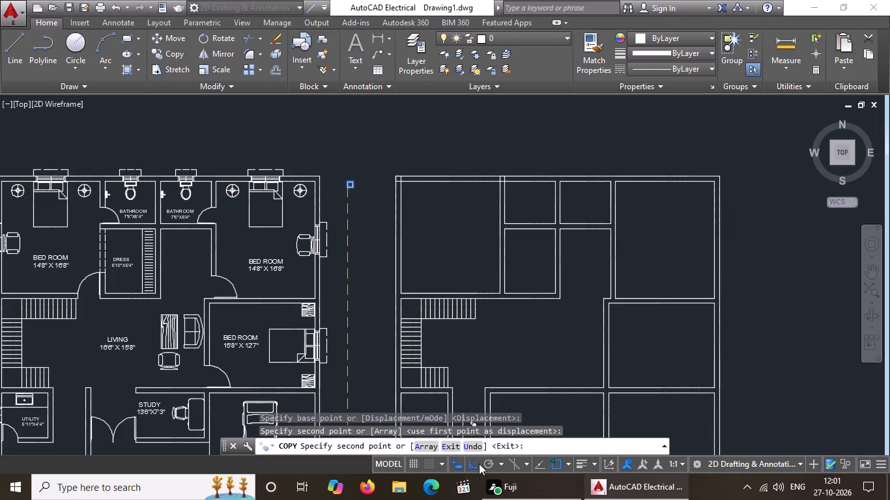
pyautogui.click(479, 463)
pyautogui.scroll(2, 599, 176)
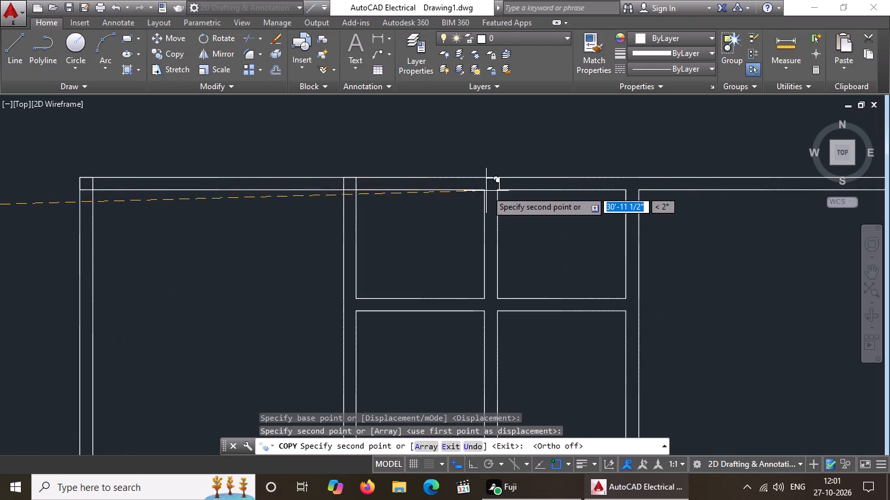
pyautogui.click(482, 189)
# Place further copies of the square at the third partition junction and the upper-right corner of the top wall.
pyautogui.scroll(-2, 480, 191)
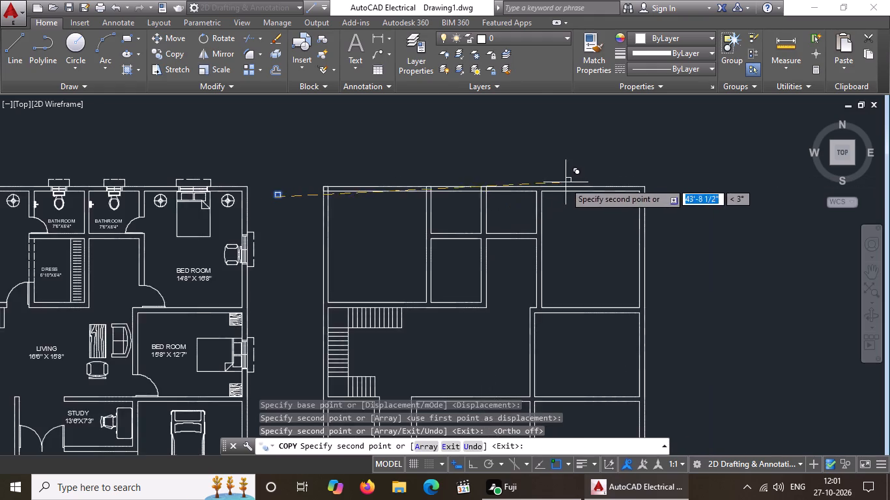
pyautogui.scroll(3, 564, 182)
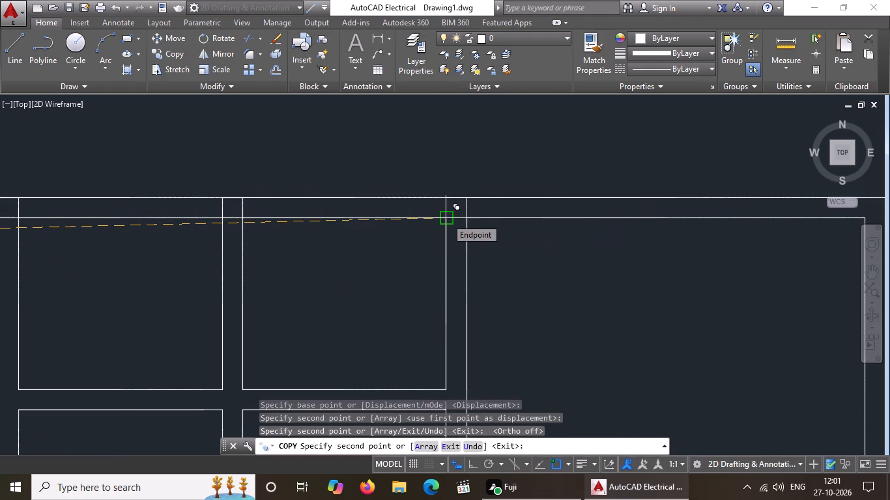
pyautogui.click(446, 218)
pyautogui.scroll(-2, 452, 232)
pyautogui.scroll(1, 619, 225)
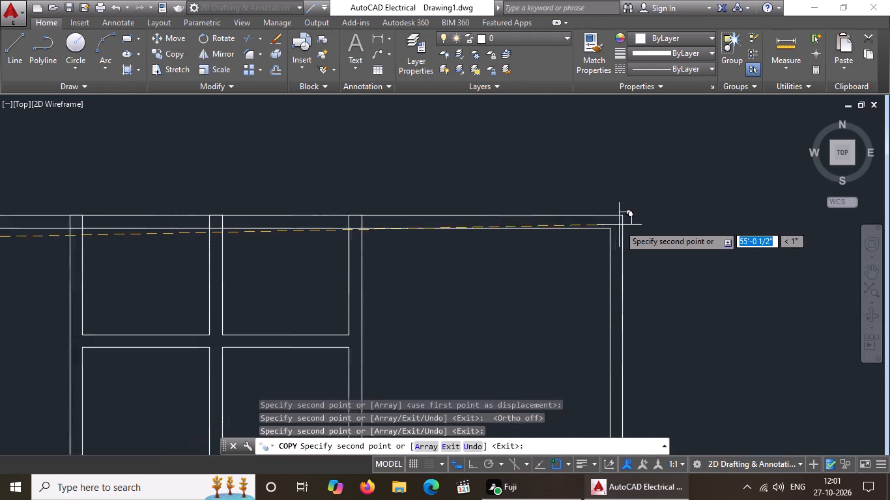
pyautogui.scroll(1, 619, 225)
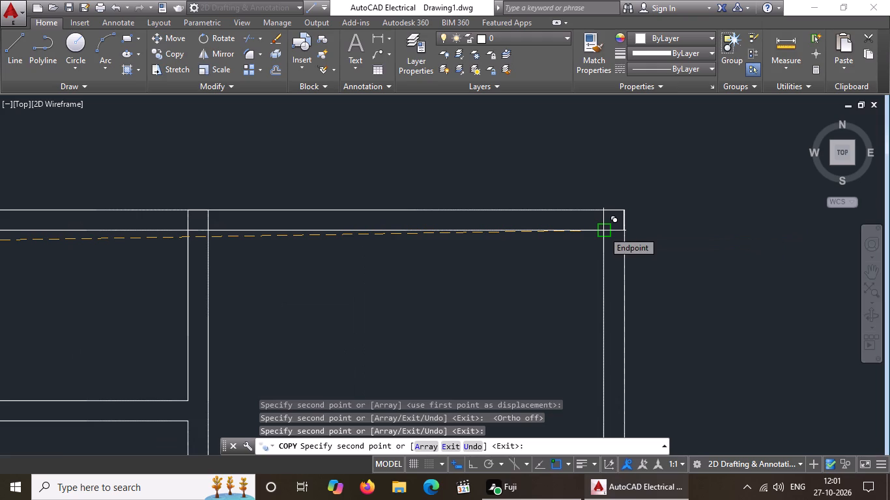
pyautogui.click(603, 231)
# Place another copy where the cross wall below the two small top rooms meets the upper-right room's partition, and end the copying.
pyautogui.scroll(-4, 489, 271)
pyautogui.scroll(2, 376, 290)
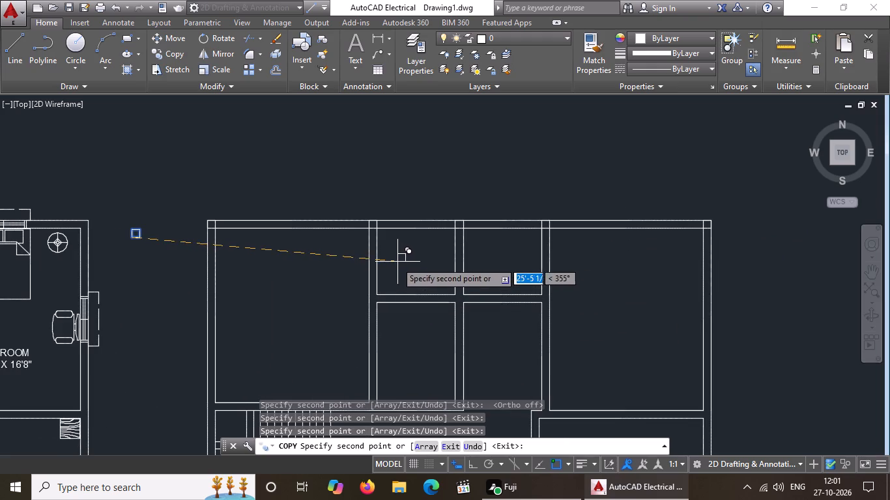
pyautogui.scroll(2, 551, 298)
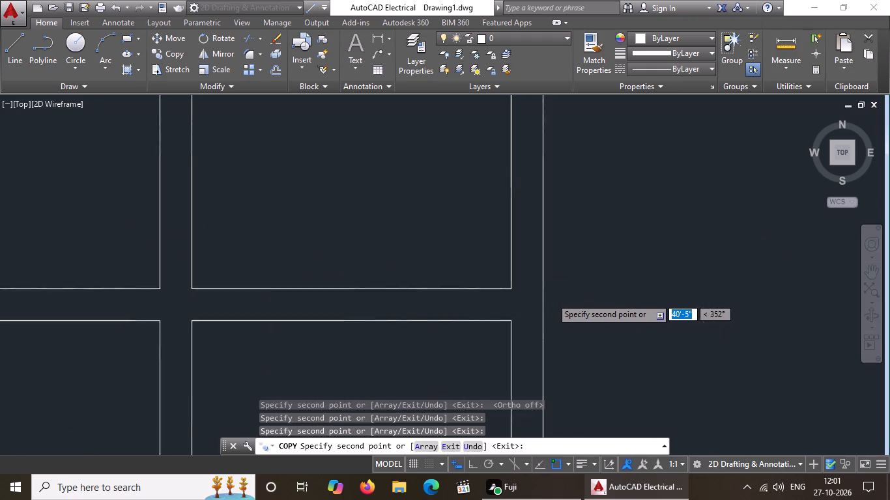
pyautogui.scroll(2, 551, 298)
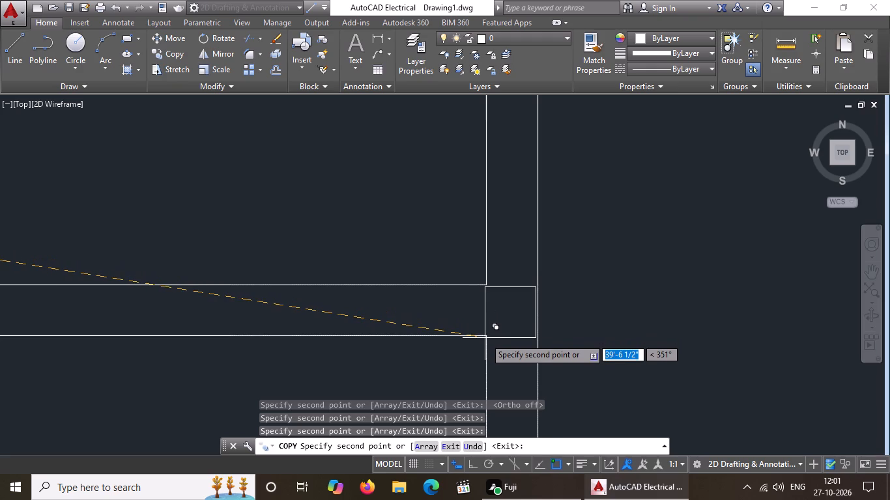
pyautogui.click(485, 334)
pyautogui.scroll(-4, 573, 286)
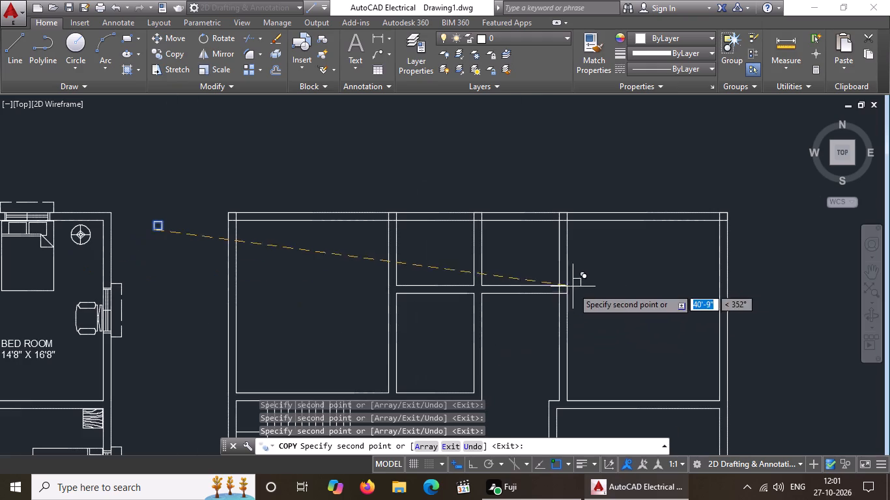
pyautogui.press('Escape')
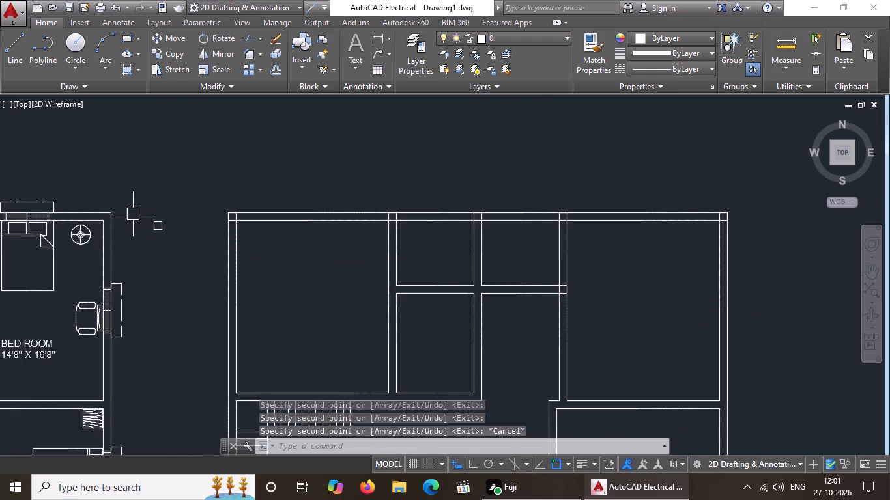
# Copy the 9" square by its upper-right corner onto the cross wall's junctions with the first and second partitions.
pyautogui.moveTo(132, 214); pyautogui.dragTo(165, 230)
pyautogui.click(178, 243)
pyautogui.click(161, 55)
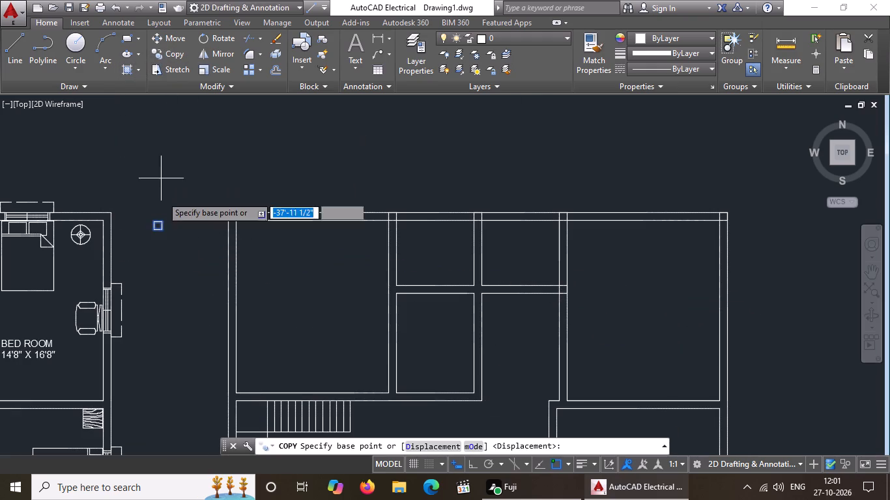
pyautogui.moveTo(160, 223); pyautogui.dragTo(180, 229)
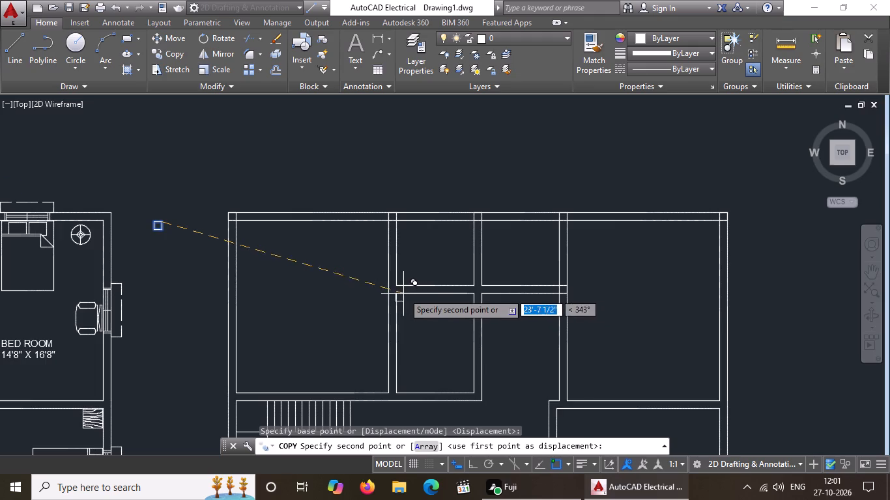
pyautogui.scroll(3, 403, 293)
pyautogui.click(369, 264)
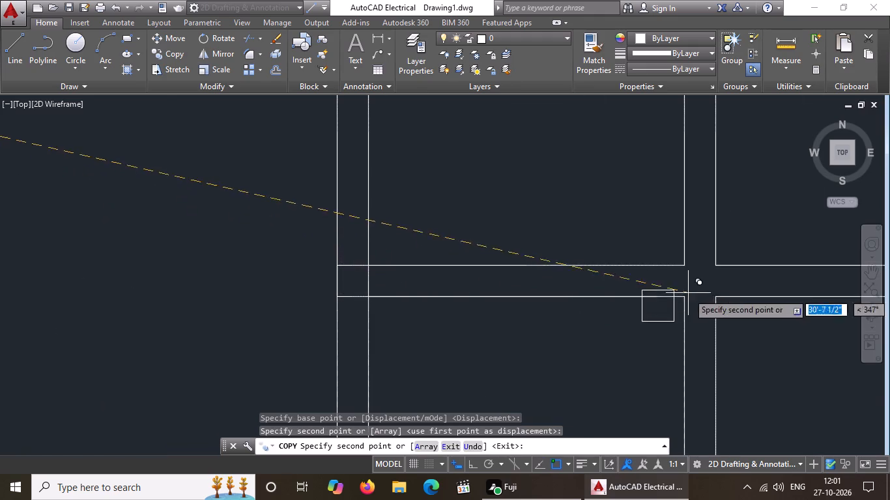
pyautogui.scroll(-4, 689, 285)
pyautogui.scroll(4, 710, 285)
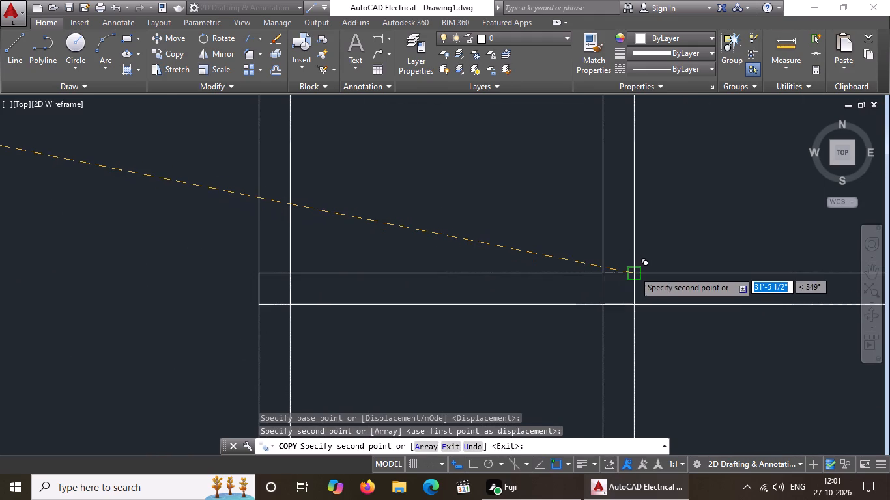
pyautogui.click(634, 271)
# Place further copies along the upper-left room's bottom wall, at the first partition and the outer left wall, and end the copying.
pyautogui.scroll(-5, 635, 262)
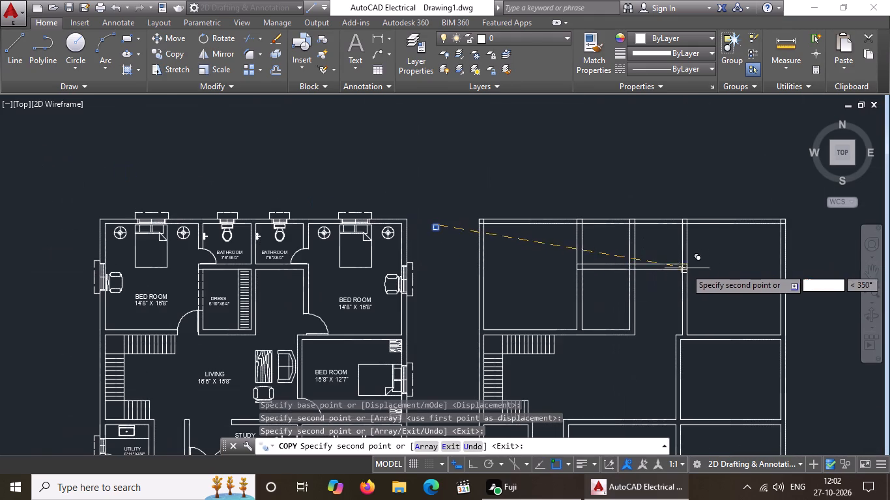
pyautogui.scroll(4, 575, 333)
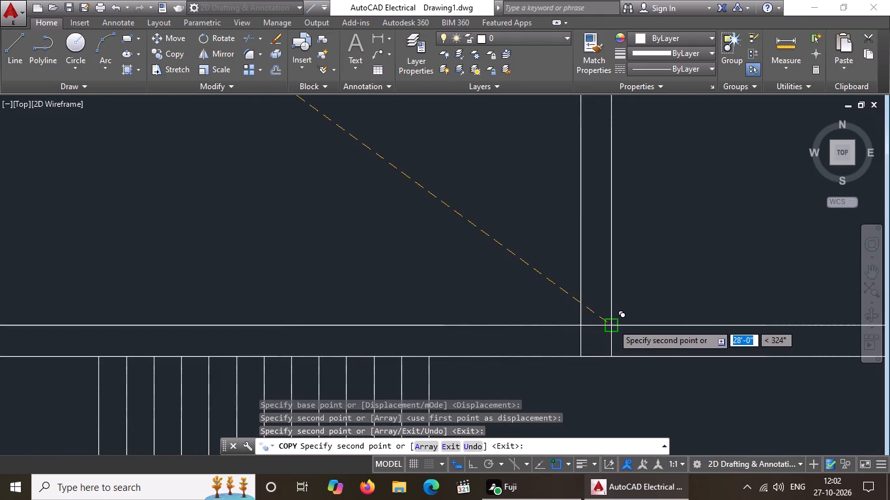
pyautogui.click(613, 324)
pyautogui.scroll(-4, 603, 319)
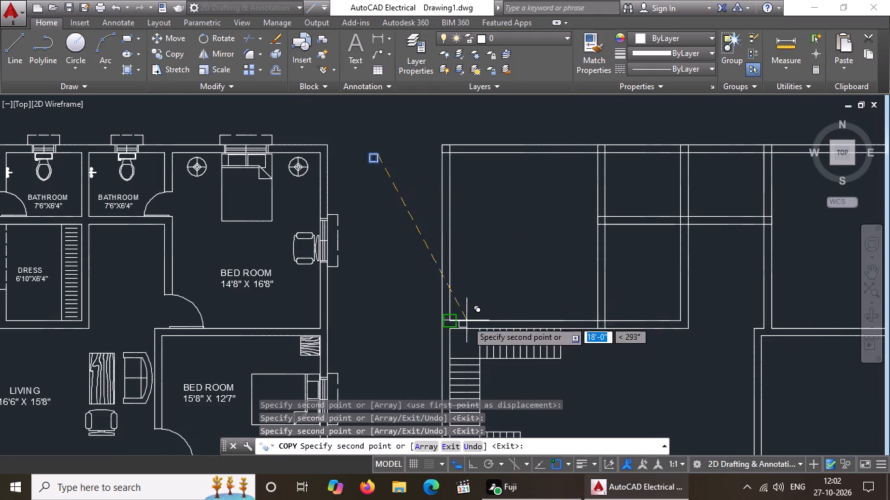
pyautogui.scroll(3, 465, 322)
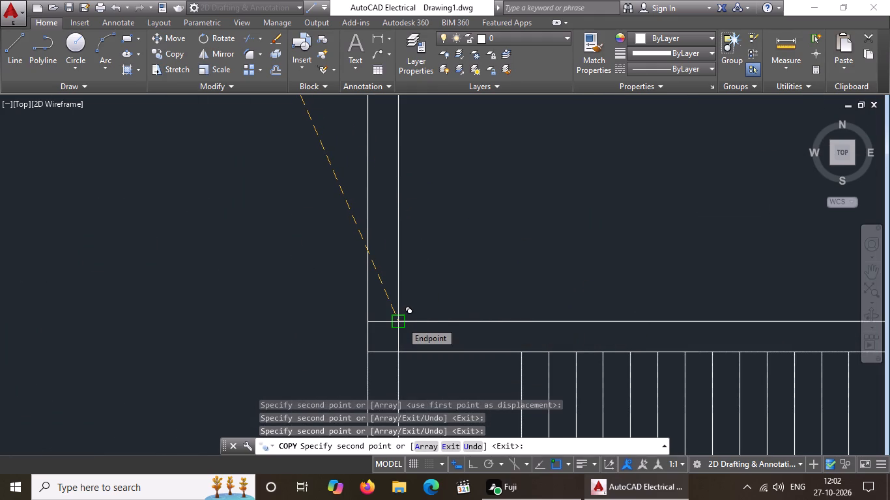
pyautogui.click(401, 322)
pyautogui.scroll(-5, 422, 309)
pyautogui.scroll(4, 574, 318)
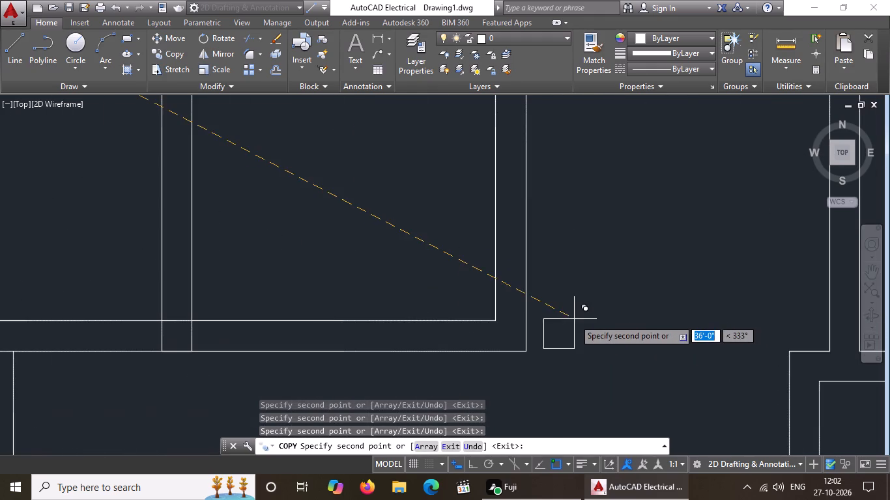
pyautogui.scroll(-3, 560, 311)
pyautogui.press('Escape')
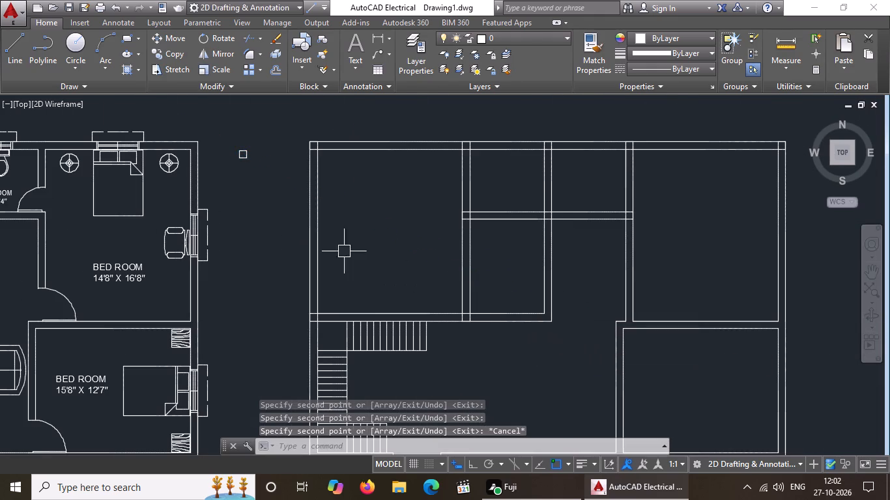
# Copy the square by its upper-left corner onto the second partition's bottom corner, the third partition's bottom end and the outer right wall junction beside it.
pyautogui.moveTo(225, 135); pyautogui.dragTo(234, 154)
pyautogui.click(253, 186)
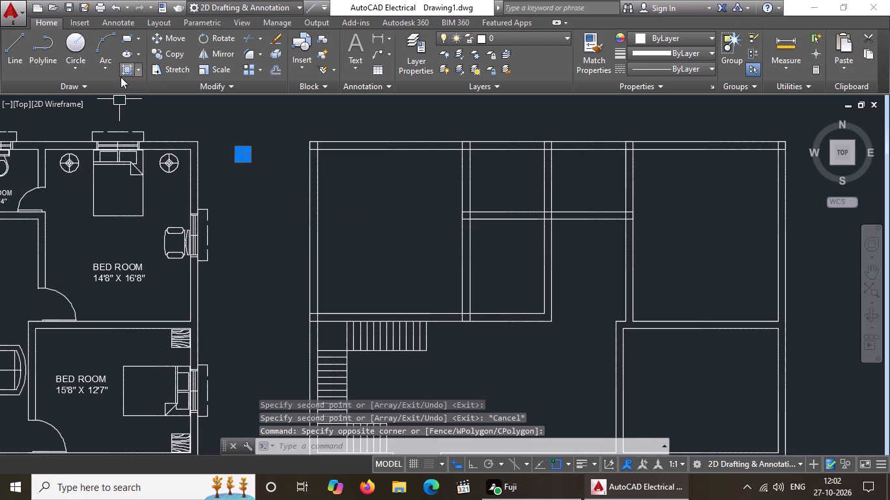
pyautogui.click(155, 49)
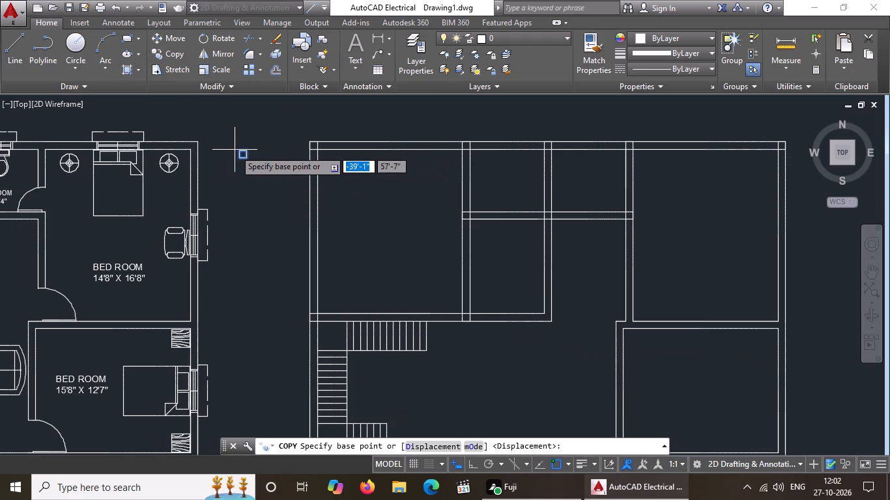
pyautogui.click(238, 150)
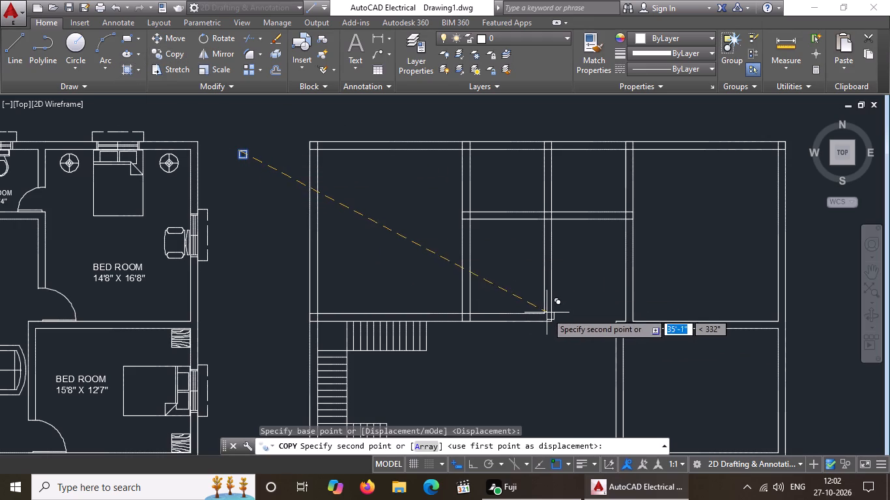
pyautogui.scroll(3, 553, 314)
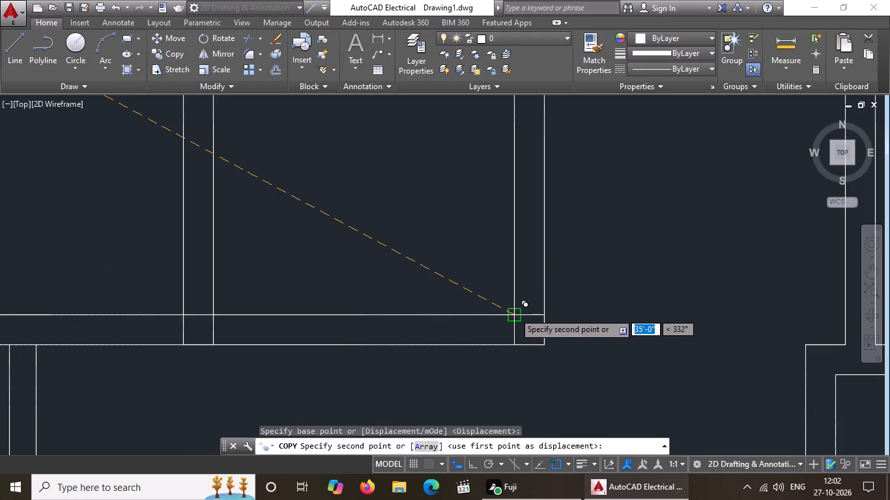
pyautogui.click(514, 312)
pyautogui.scroll(-4, 521, 312)
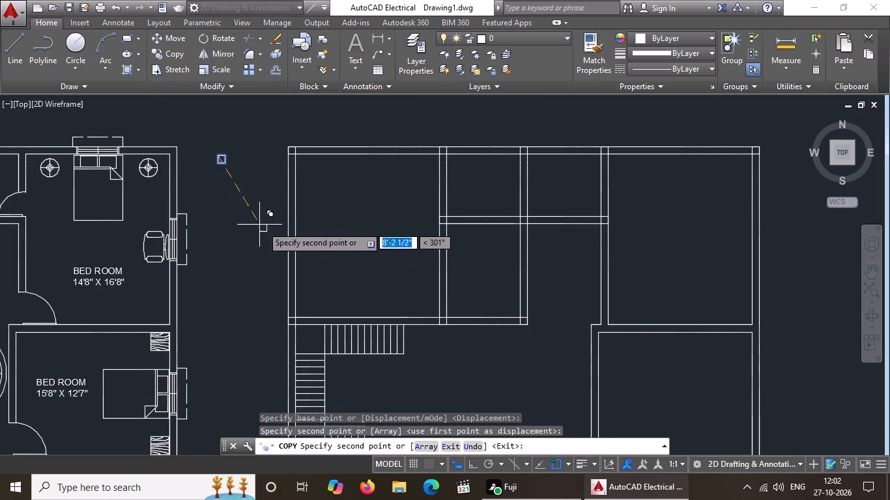
pyautogui.scroll(2, 630, 331)
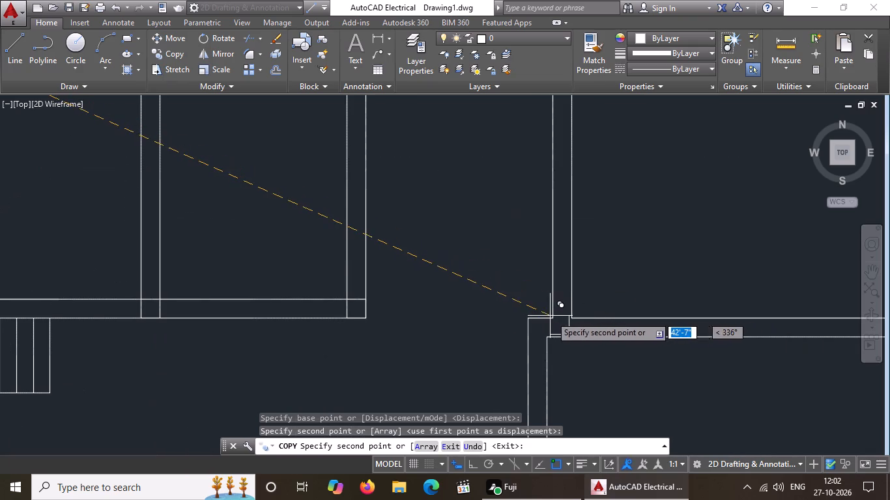
pyautogui.click(554, 314)
pyautogui.scroll(-5, 539, 307)
pyautogui.scroll(3, 554, 311)
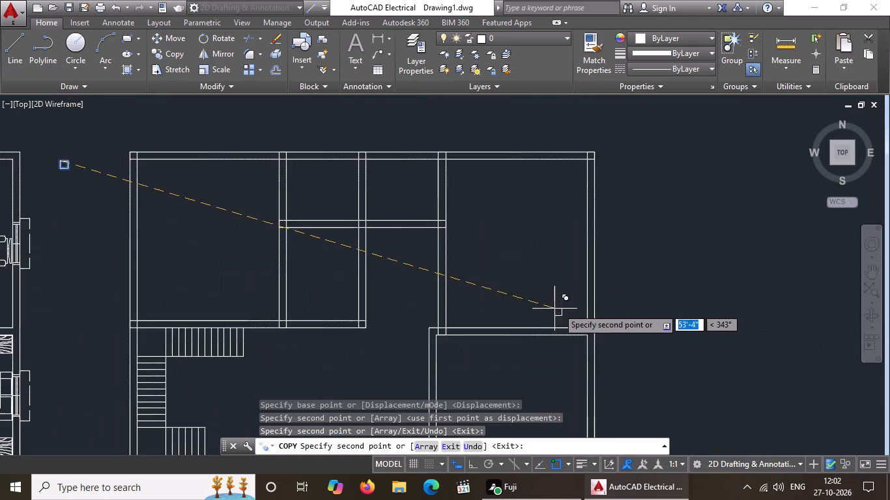
pyautogui.scroll(2, 573, 311)
pyautogui.click(603, 355)
# Place copies along the long wall below the middle-right room, at its partition, right end and left corner, and end the copying.
pyautogui.scroll(-3, 610, 334)
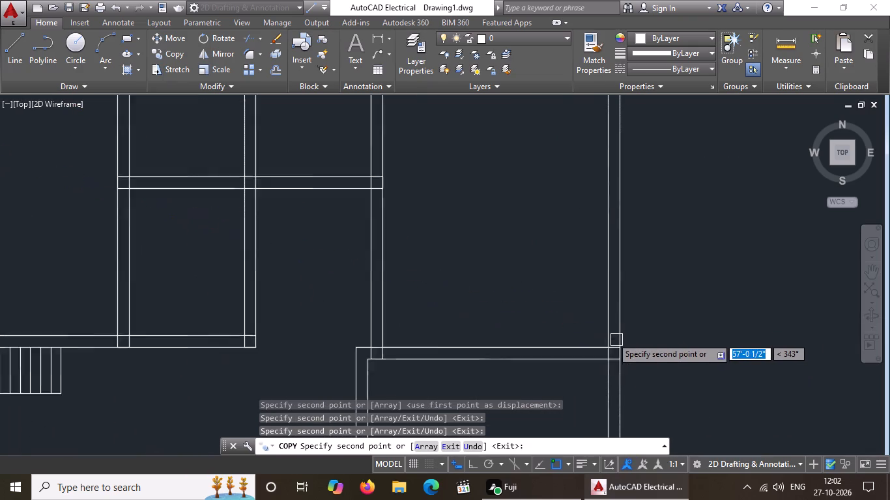
pyautogui.scroll(-3, 613, 339)
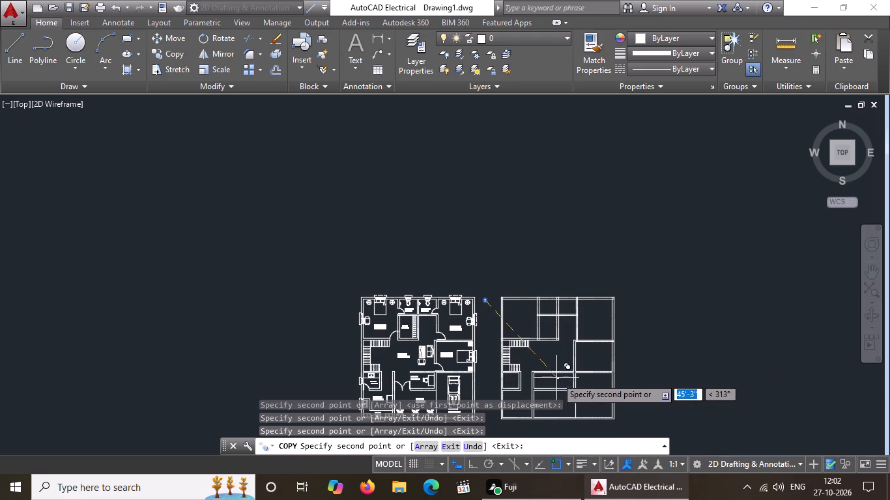
pyautogui.scroll(2, 586, 376)
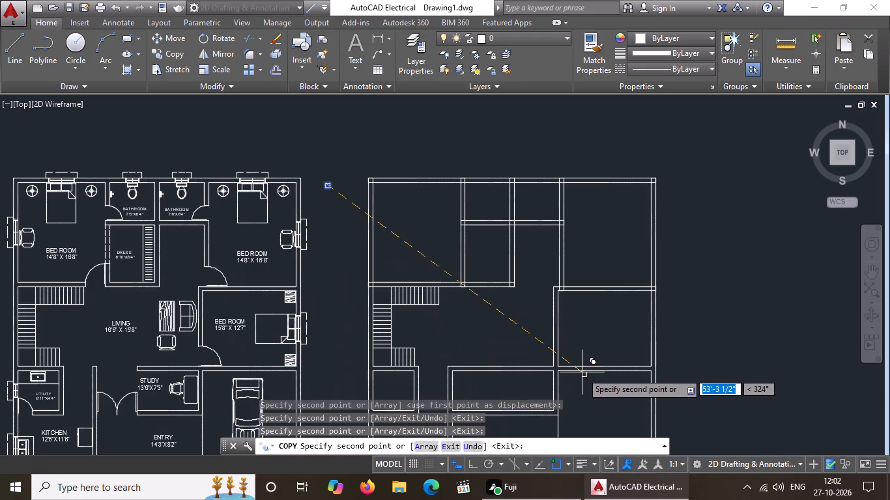
pyautogui.scroll(-1, 574, 342)
pyautogui.scroll(3, 575, 380)
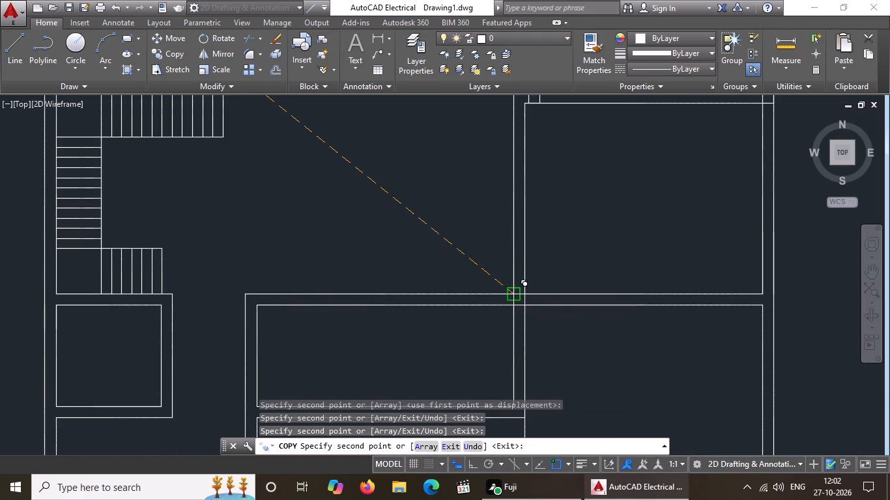
pyautogui.moveTo(515, 292); pyautogui.dragTo(542, 300)
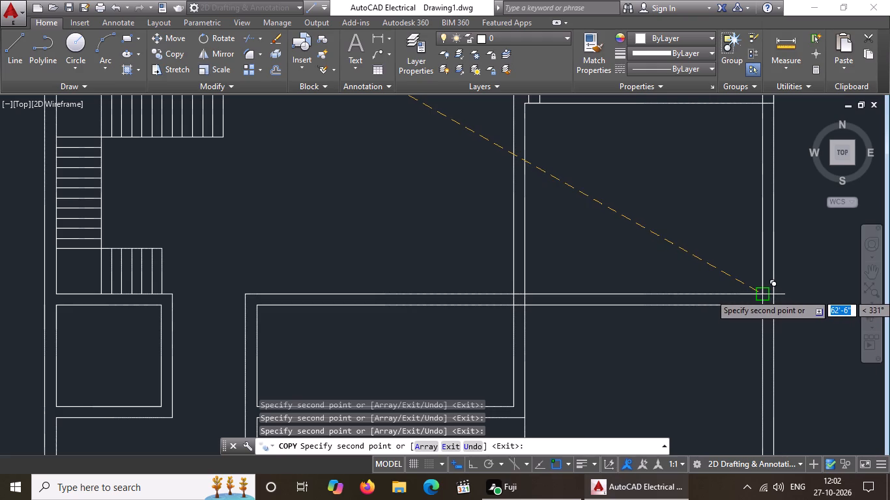
pyautogui.click(763, 294)
pyautogui.scroll(-3, 498, 321)
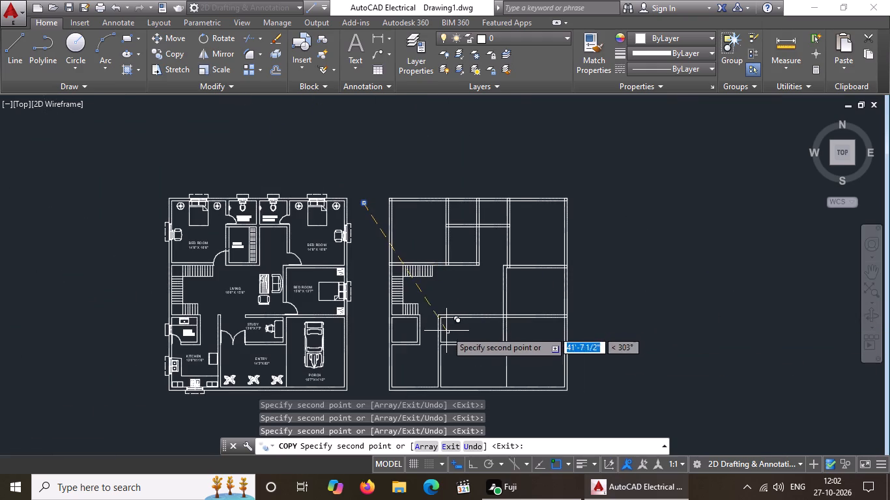
pyautogui.scroll(3, 438, 319)
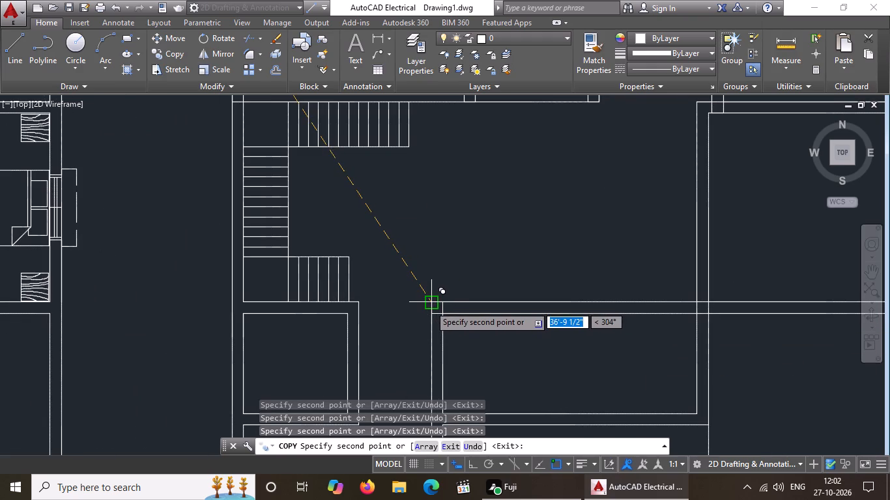
pyautogui.click(429, 305)
pyautogui.scroll(-2, 464, 313)
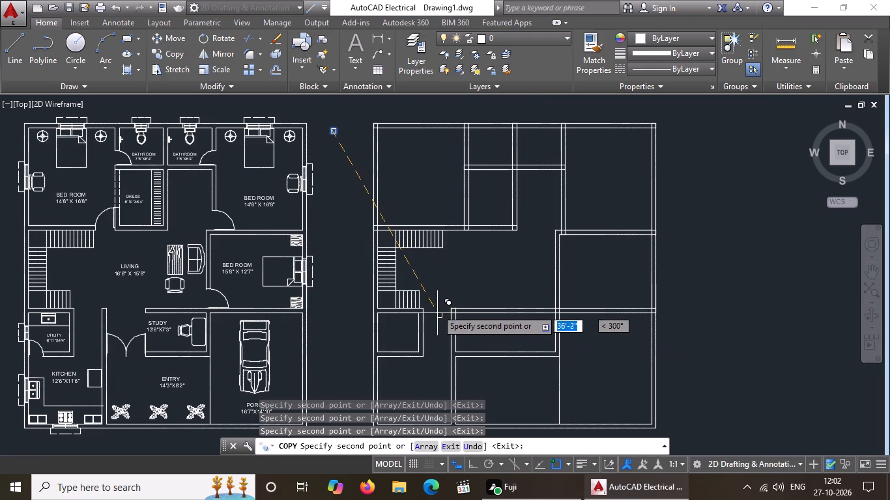
pyautogui.moveTo(436, 283); pyautogui.dragTo(466, 225, button='middle')
pyautogui.press('Escape')
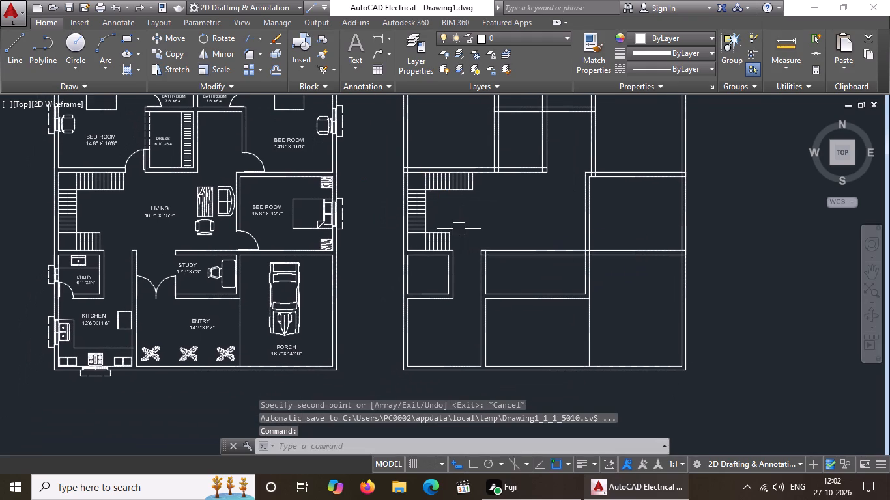
# Copy the square by its upper-right corner onto both ends of the small utility room's top wall below the stairs.
pyautogui.moveTo(459, 230); pyautogui.dragTo(472, 307, button='middle')
pyautogui.click(362, 138)
pyautogui.click(397, 165)
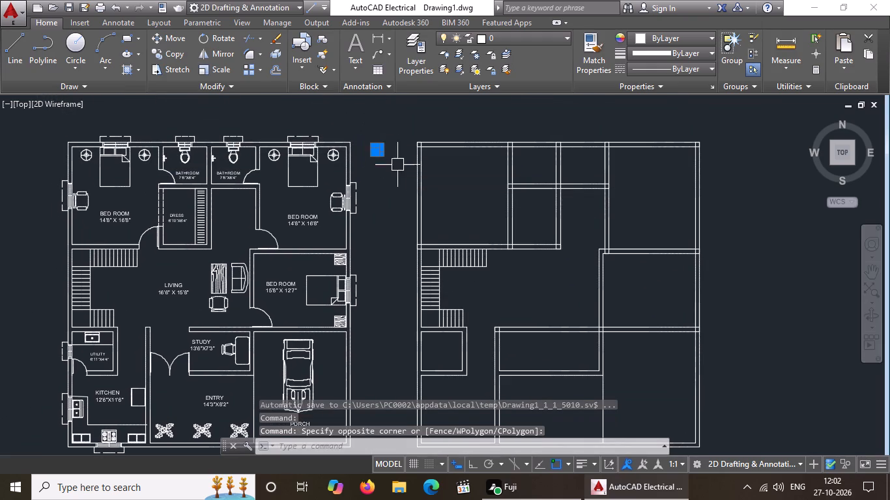
pyautogui.moveTo(162, 48); pyautogui.dragTo(168, 59)
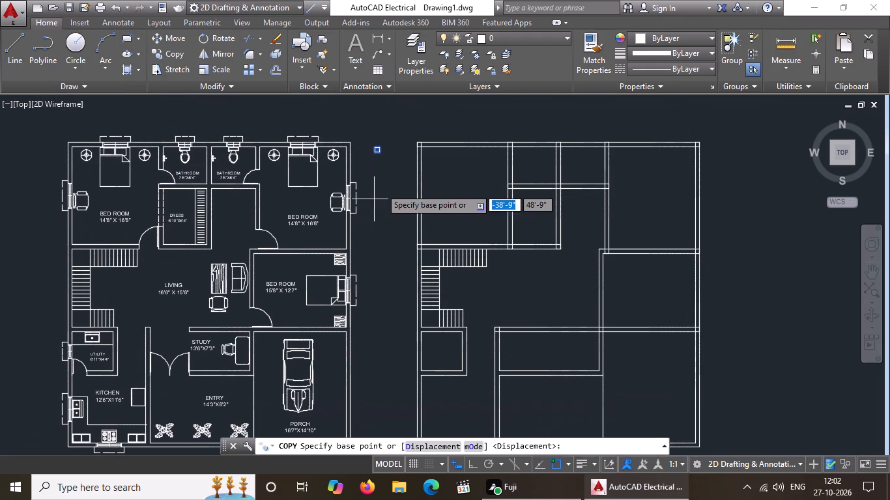
pyautogui.scroll(3, 379, 146)
pyautogui.click(367, 153)
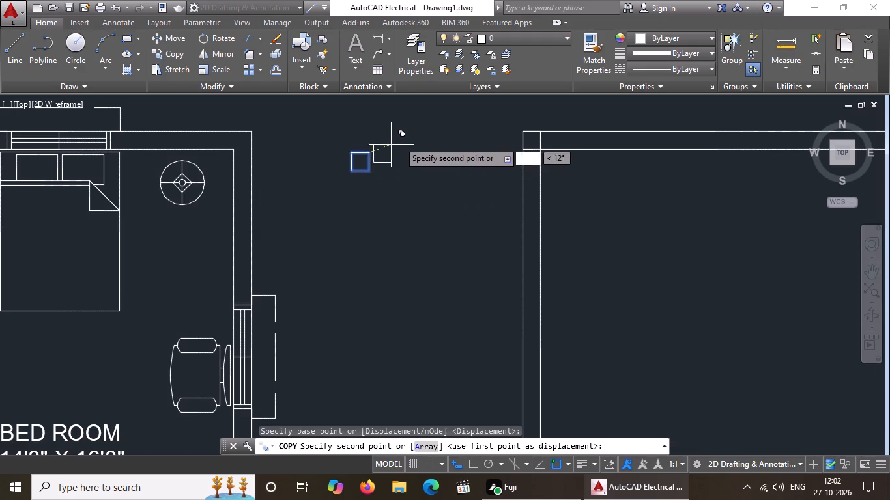
pyautogui.scroll(-4, 411, 136)
pyautogui.scroll(5, 444, 257)
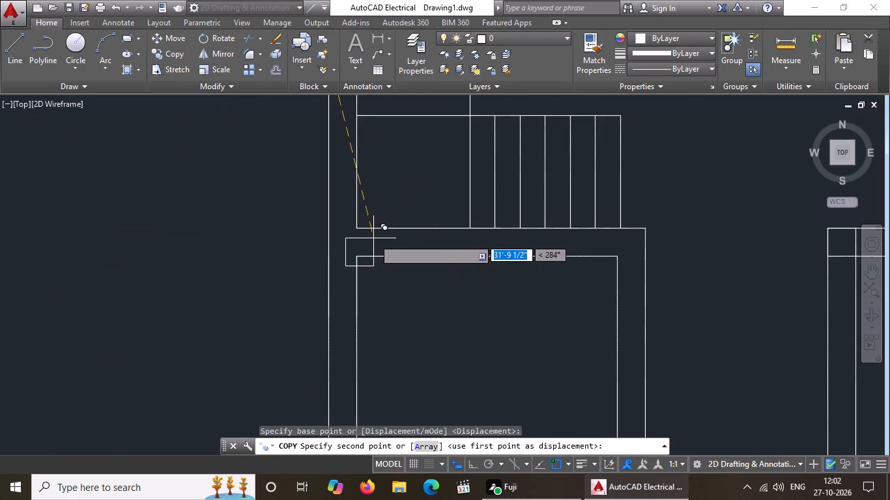
pyautogui.click(360, 227)
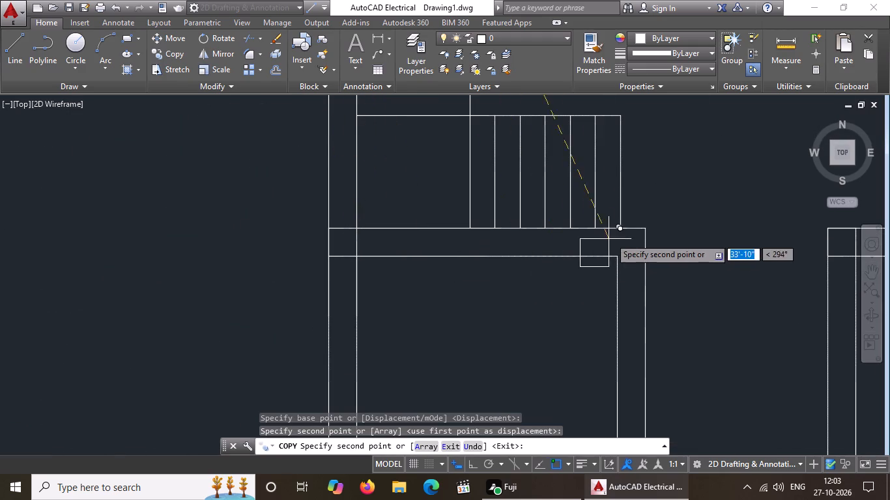
pyautogui.click(646, 229)
# Place copies at the left end of the small utility room's bottom wall and the study's bottom-left wall corner, and end the copying.
pyautogui.scroll(-5, 637, 253)
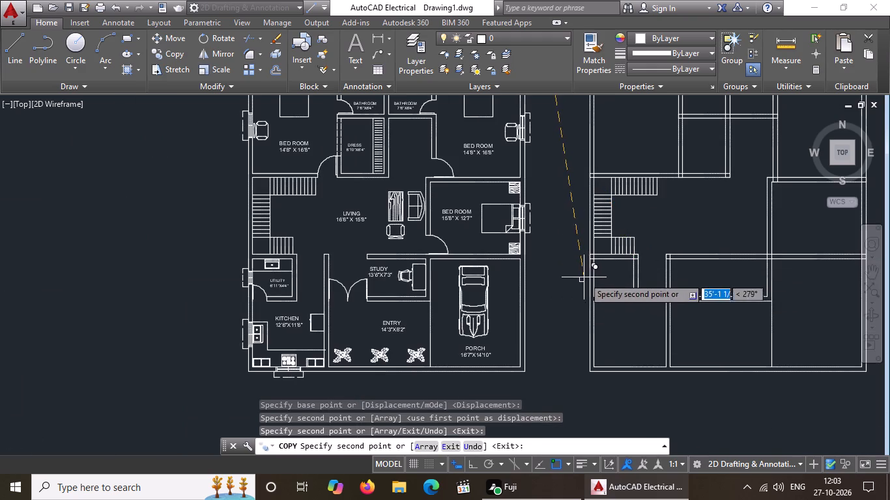
pyautogui.scroll(-1, 584, 276)
pyautogui.scroll(2, 677, 277)
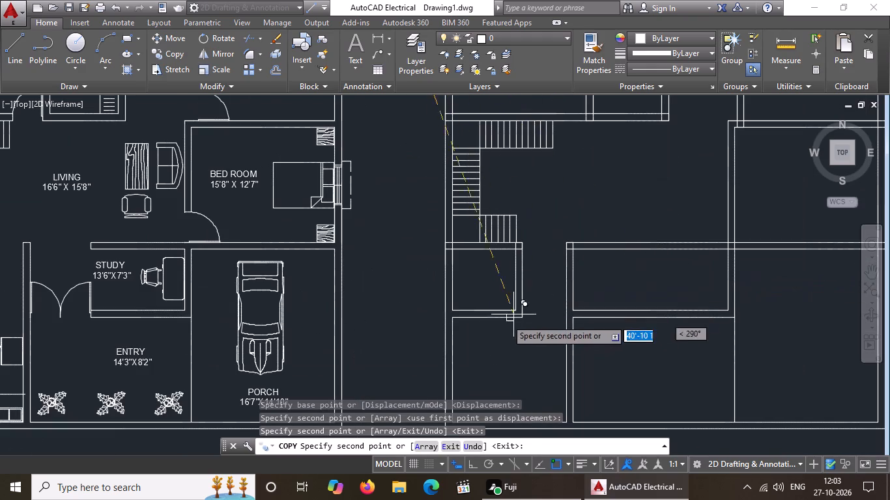
pyautogui.scroll(2, 449, 312)
pyautogui.click(457, 311)
pyautogui.scroll(-4, 470, 302)
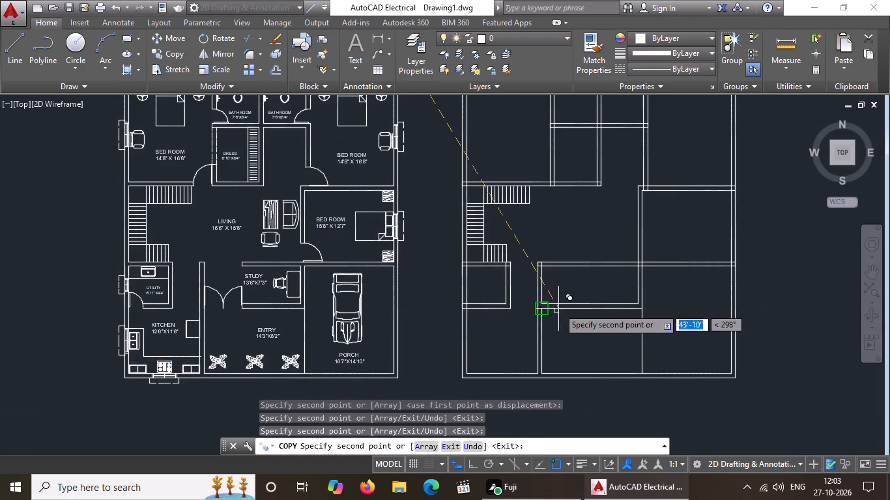
pyautogui.scroll(6, 504, 301)
pyautogui.scroll(-4, 555, 316)
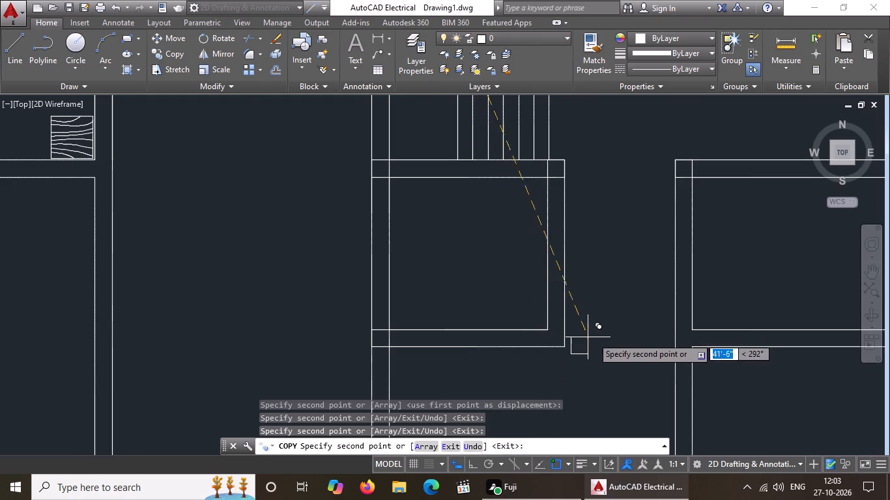
pyautogui.scroll(3, 697, 331)
pyautogui.click(675, 324)
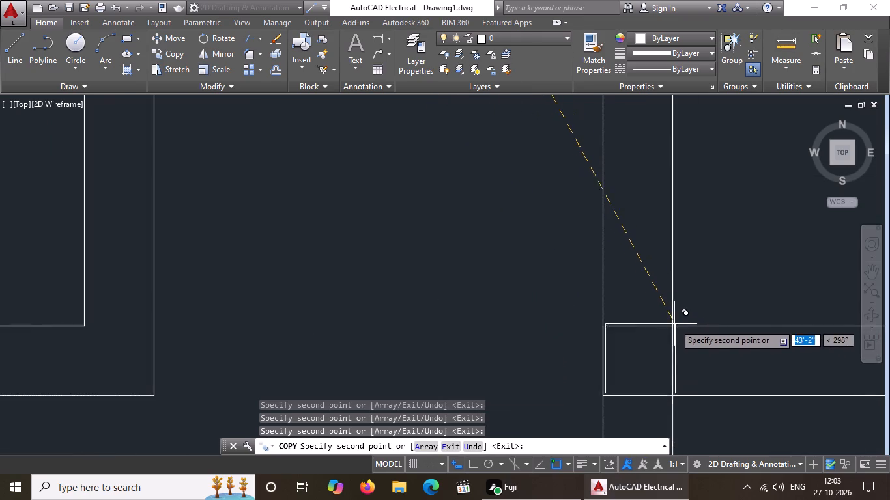
pyautogui.scroll(-7, 655, 320)
pyautogui.scroll(2, 698, 320)
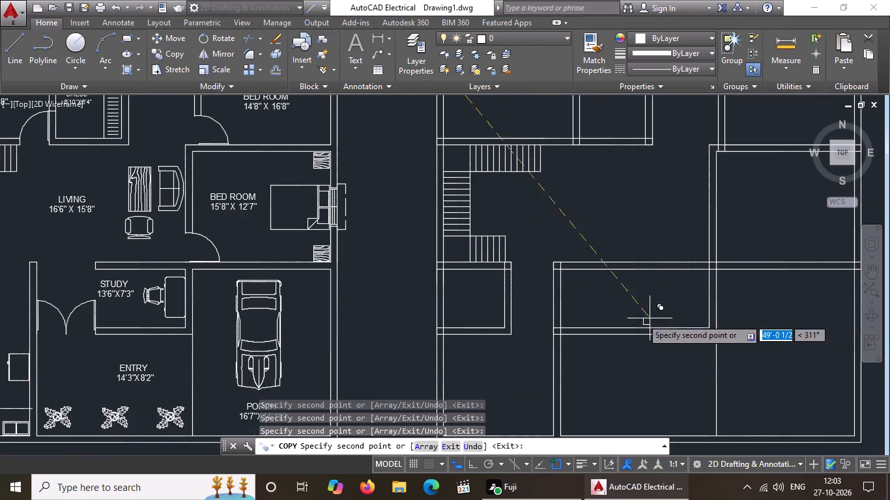
pyautogui.press('Escape')
pyautogui.scroll(-1, 520, 304)
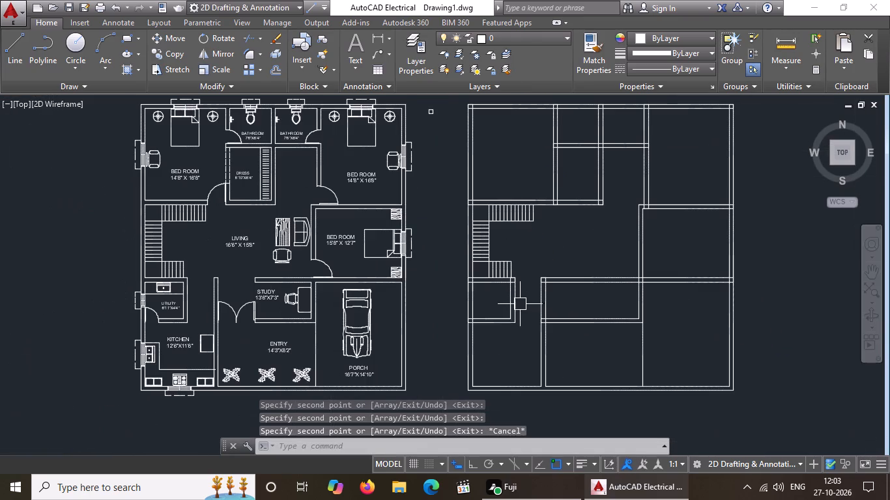
# Copy the square by its upper-left corner onto the small utility room's bottom-right wall corner and the study's bottom-right wall corner.
pyautogui.moveTo(454, 152); pyautogui.dragTo(446, 206, button='middle')
pyautogui.moveTo(410, 151); pyautogui.dragTo(419, 173)
pyautogui.click(433, 185)
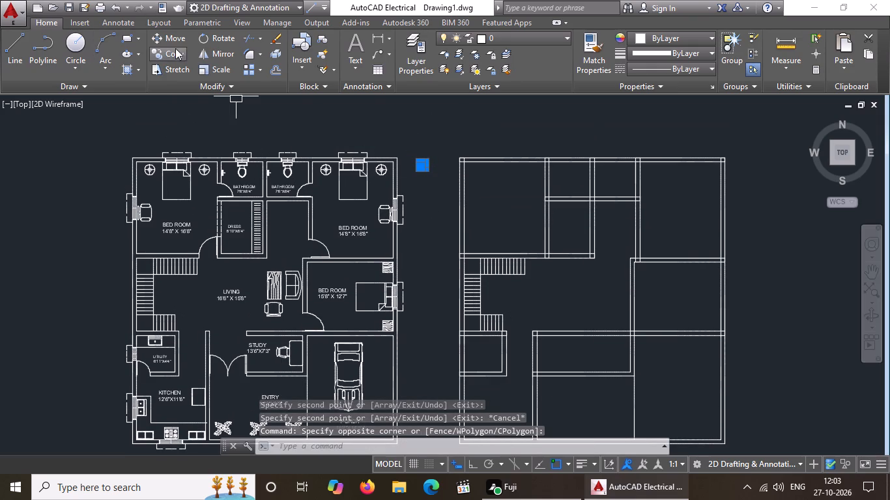
pyautogui.click(177, 51)
pyautogui.scroll(2, 450, 160)
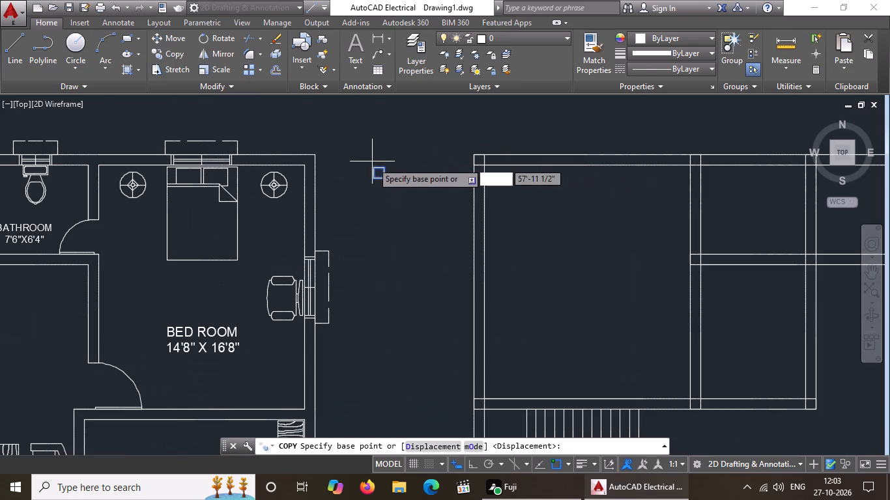
pyautogui.click(373, 169)
pyautogui.scroll(-3, 399, 161)
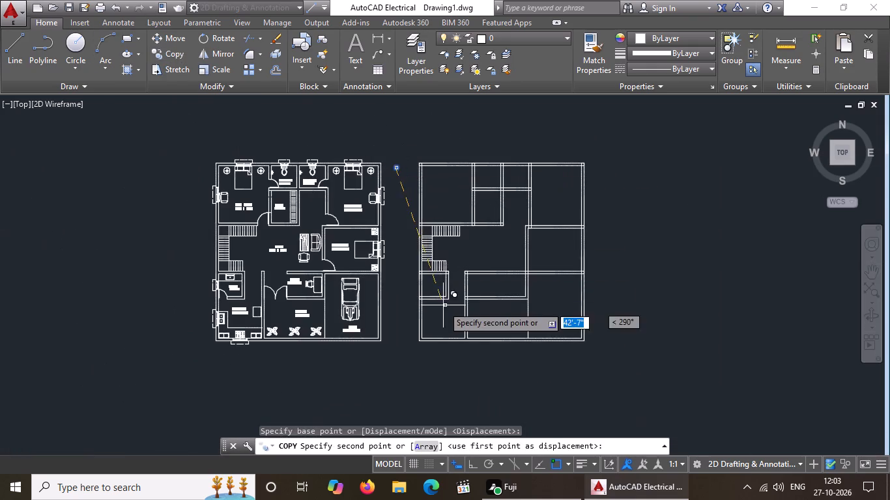
pyautogui.scroll(2, 447, 281)
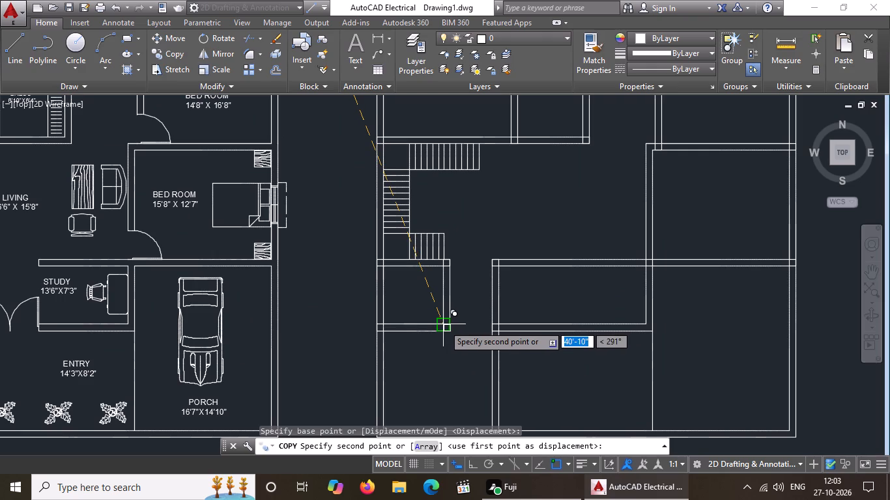
pyautogui.scroll(3, 444, 325)
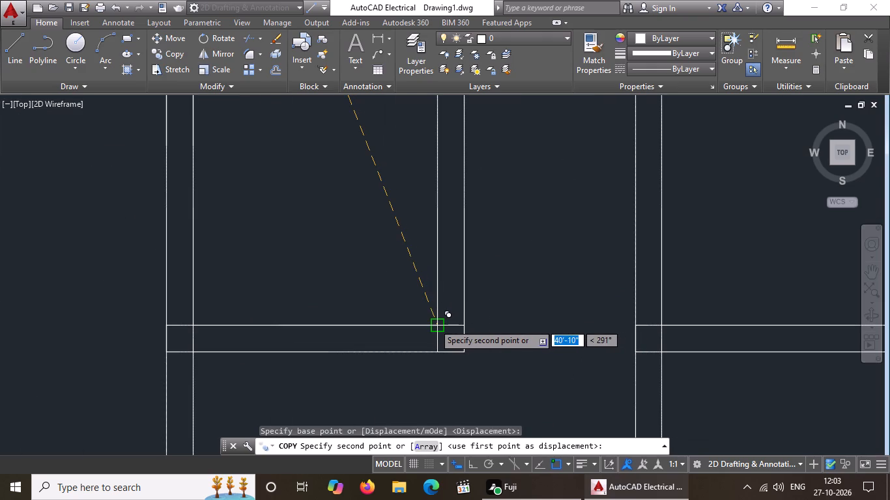
pyautogui.click(434, 324)
pyautogui.scroll(-2, 433, 324)
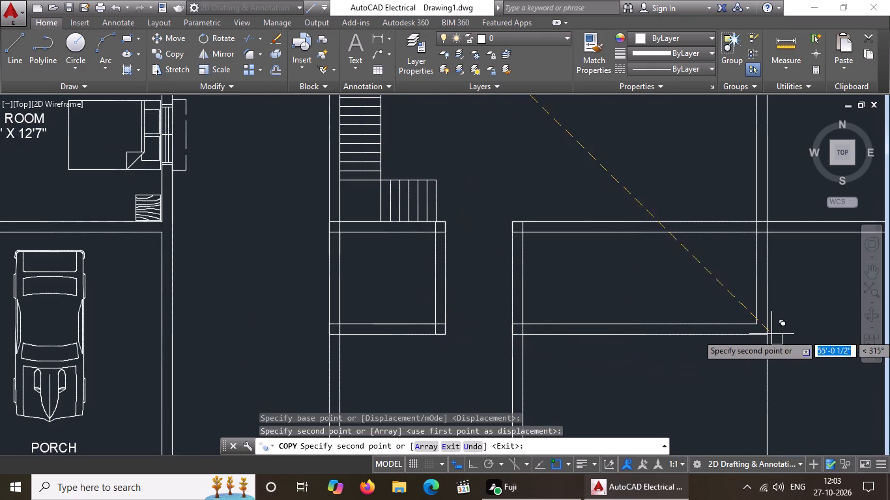
pyautogui.scroll(3, 773, 334)
pyautogui.click(698, 298)
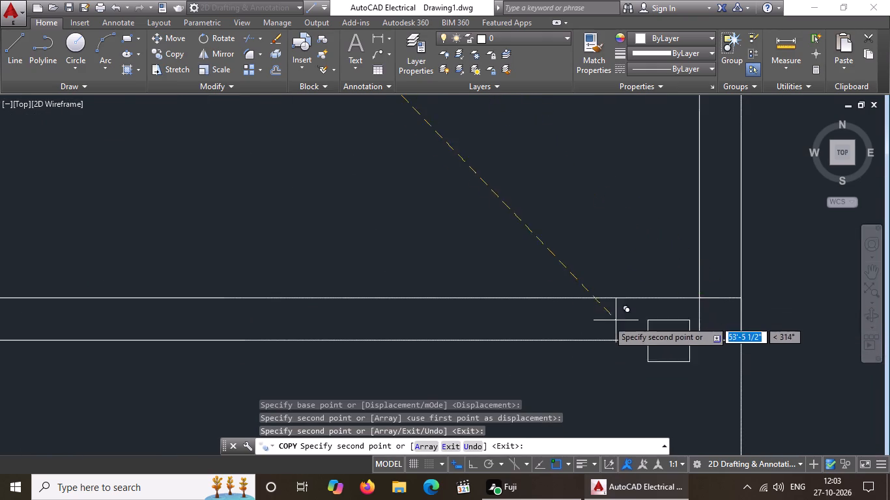
# Place another copy where the kitchen-entry partition meets the outer bottom wall, and end the copying.
pyautogui.scroll(-6, 590, 318)
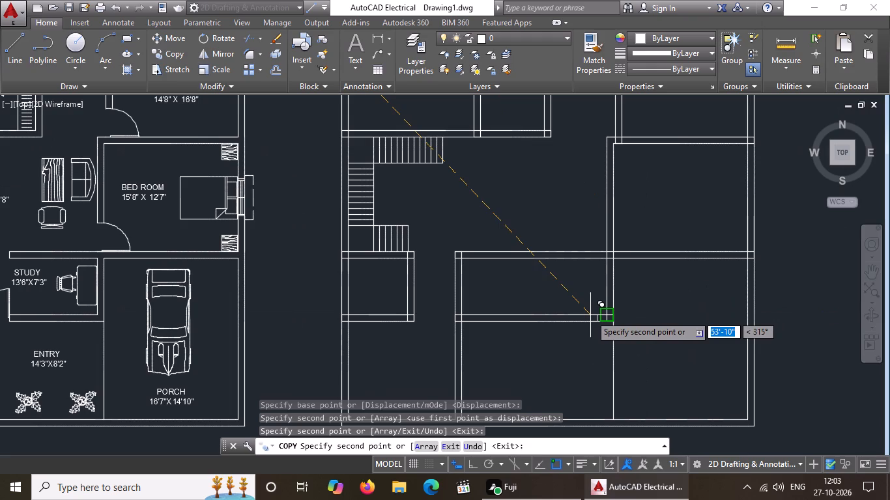
pyautogui.moveTo(542, 286); pyautogui.dragTo(581, 211, button='middle')
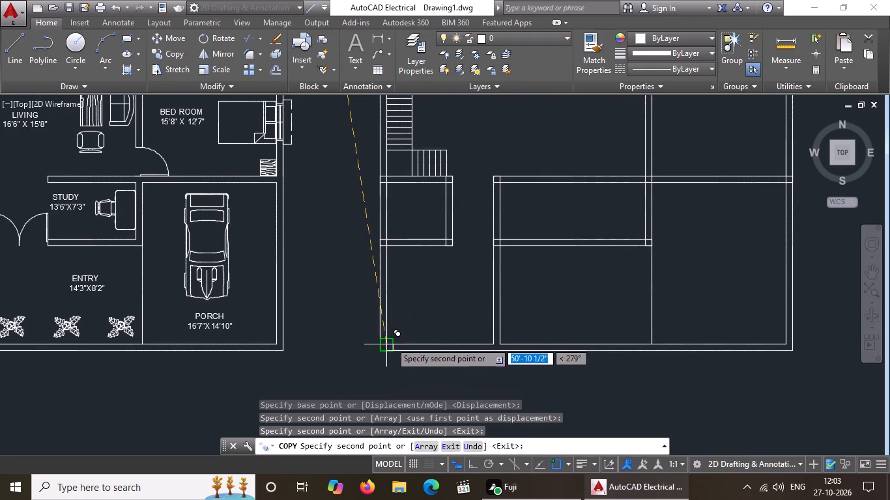
pyautogui.scroll(2, 505, 350)
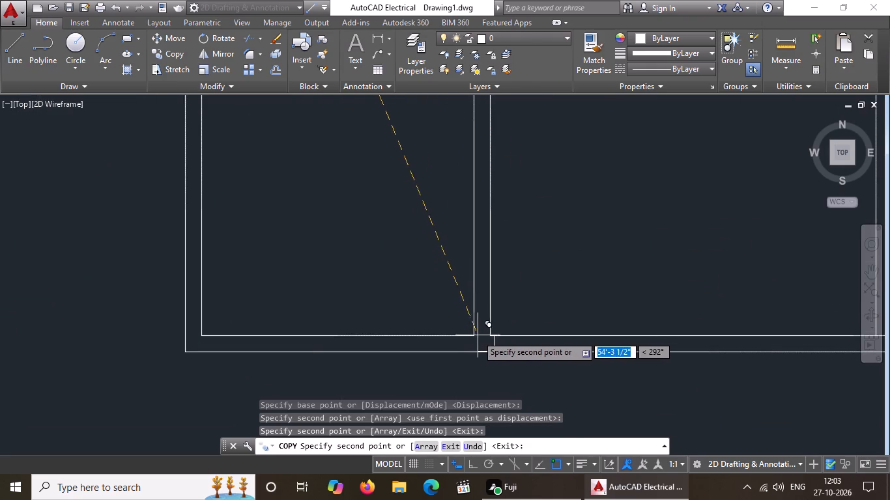
pyautogui.click(472, 335)
pyautogui.scroll(-4, 478, 331)
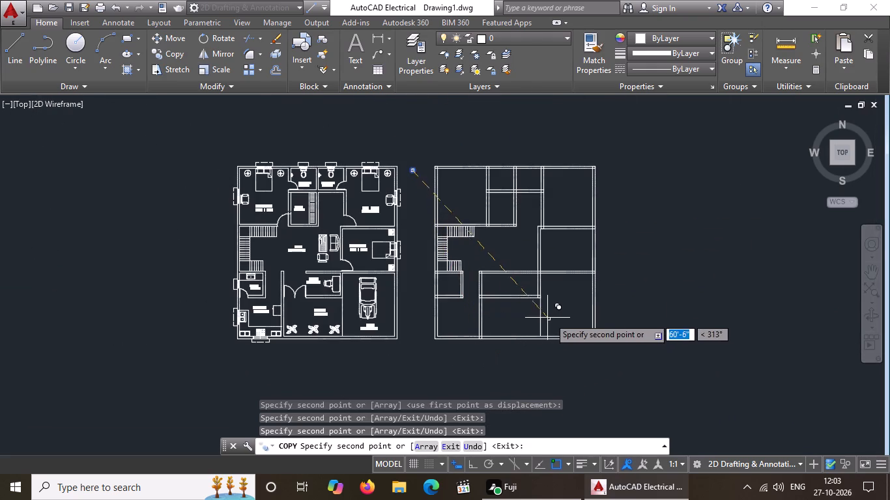
pyautogui.scroll(2, 547, 314)
pyautogui.press('Escape')
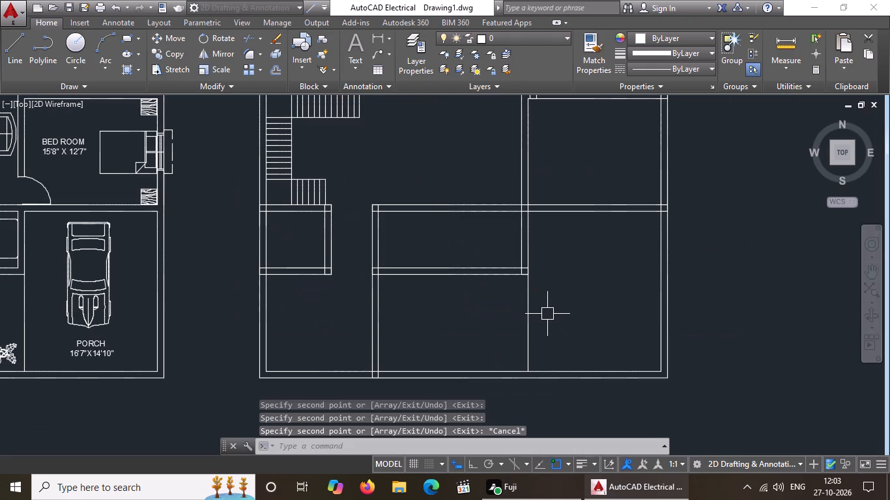
# Offset the single line between the entry and the porch 9" toward the entry to form a double-line wall.
pyautogui.press('o')
pyautogui.press('Return')
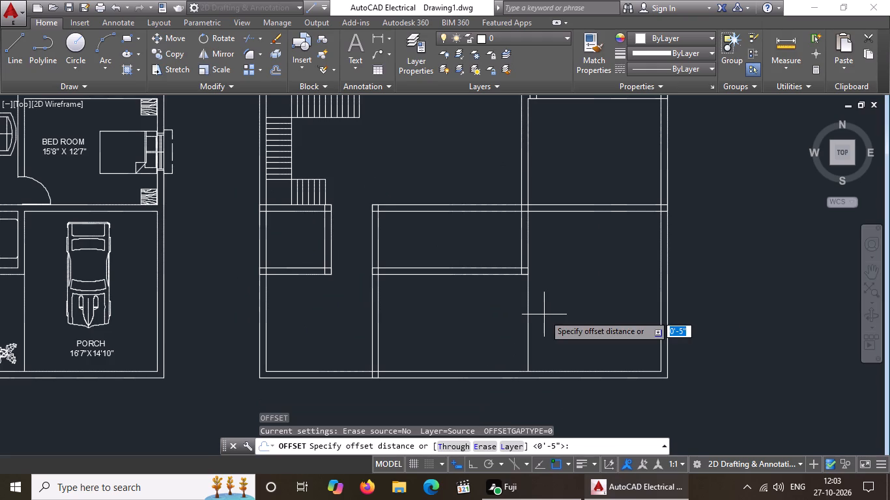
pyautogui.write('9"')
pyautogui.press('Return')
pyautogui.moveTo(526, 309); pyautogui.dragTo(514, 314)
pyautogui.click(480, 333)
pyautogui.press('Escape')
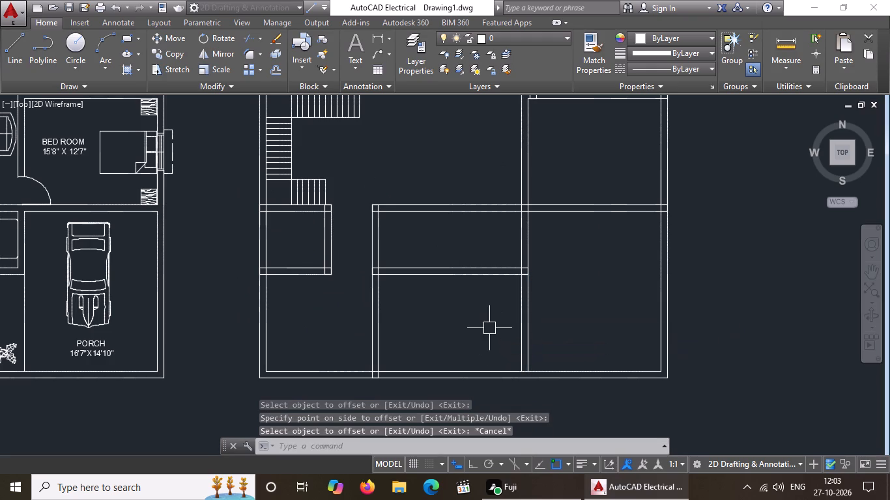
# Copy the square by its upper-right corner onto the plan's outer bottom-left corner and the bottom end of the entry-porch wall.
pyautogui.moveTo(338, 318); pyautogui.dragTo(356, 355, button='middle')
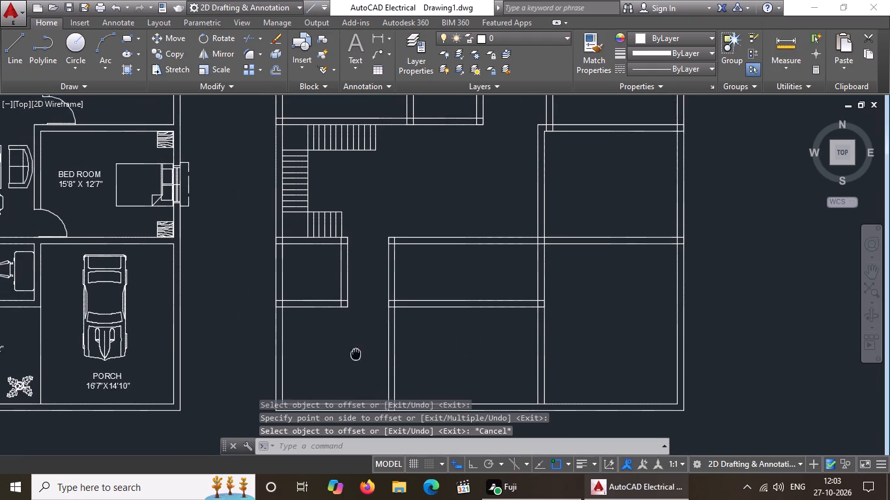
pyautogui.moveTo(356, 355); pyautogui.dragTo(359, 361, button='middle')
pyautogui.scroll(-3, 399, 338)
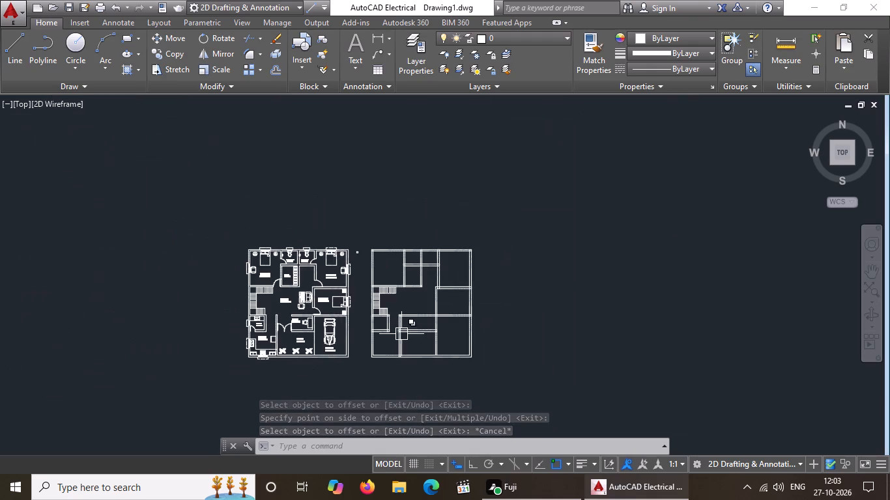
pyautogui.scroll(2, 359, 248)
pyautogui.moveTo(337, 246); pyautogui.dragTo(347, 258)
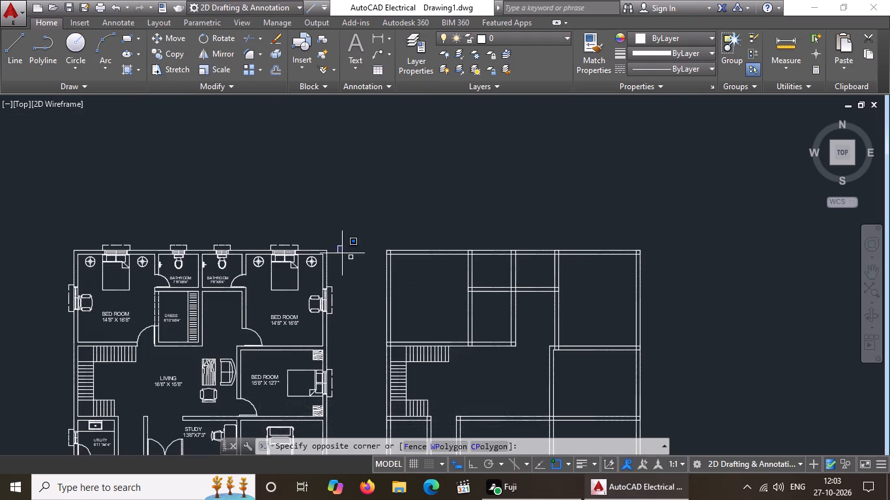
pyautogui.moveTo(347, 258); pyautogui.dragTo(345, 255)
pyautogui.click(373, 277)
pyautogui.moveTo(174, 49); pyautogui.dragTo(177, 58)
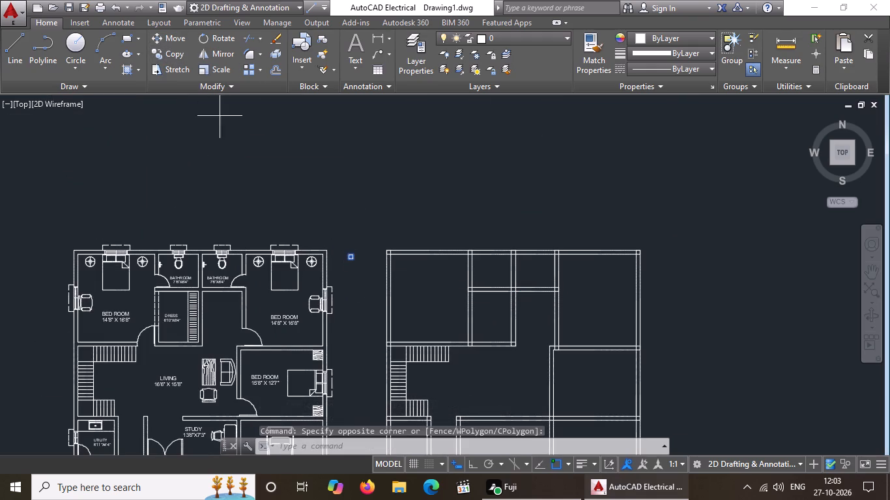
pyautogui.scroll(3, 352, 250)
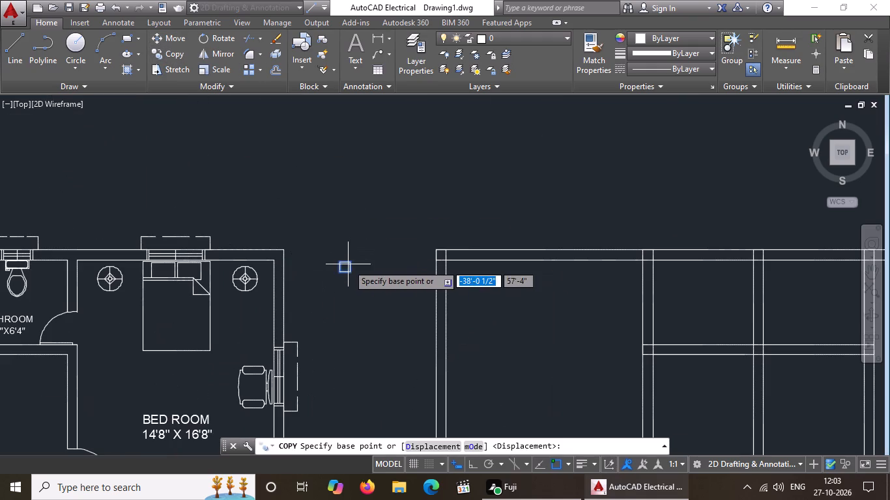
pyautogui.click(349, 264)
pyautogui.scroll(-3, 366, 243)
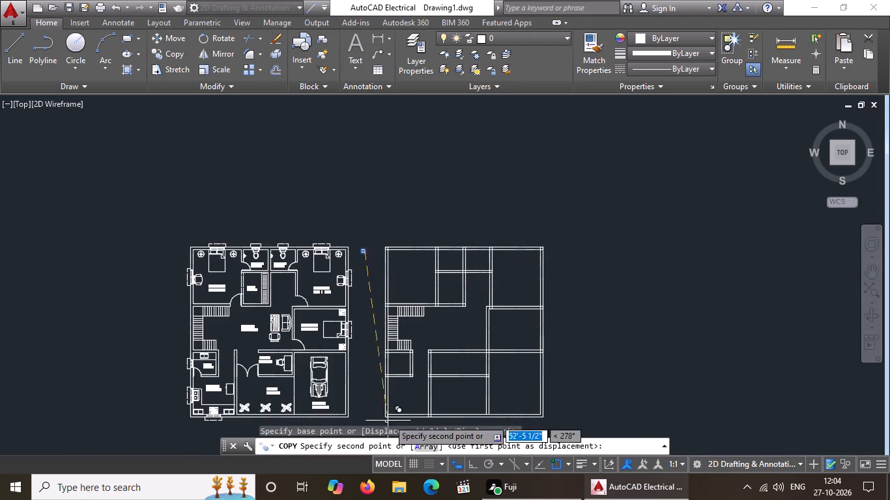
pyautogui.scroll(3, 392, 412)
pyautogui.scroll(-3, 407, 355)
pyautogui.scroll(4, 400, 399)
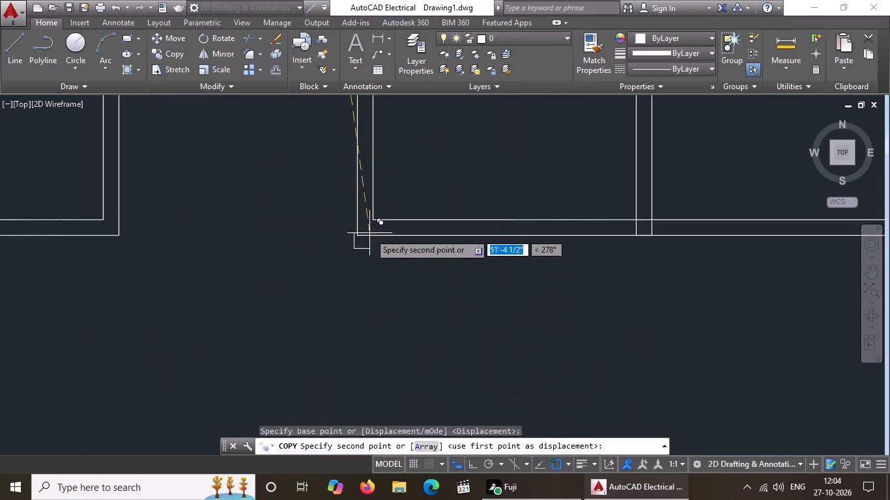
pyautogui.click(373, 219)
pyautogui.scroll(-3, 377, 244)
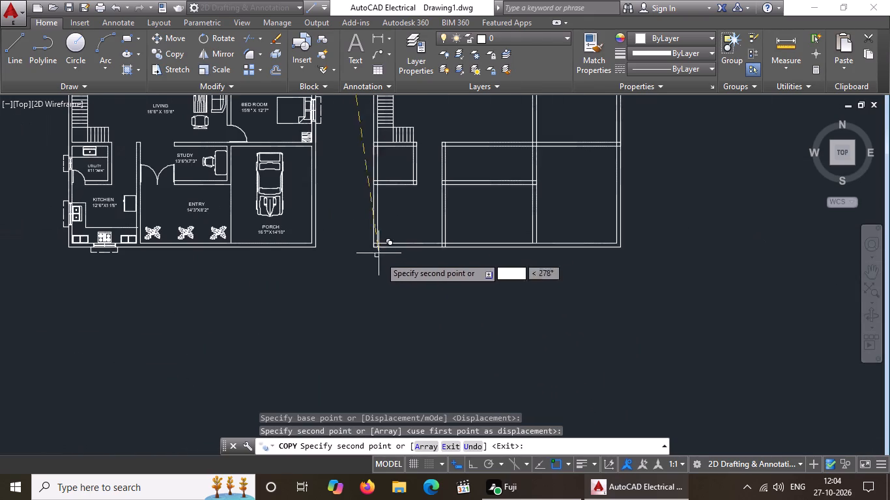
pyautogui.scroll(2, 531, 243)
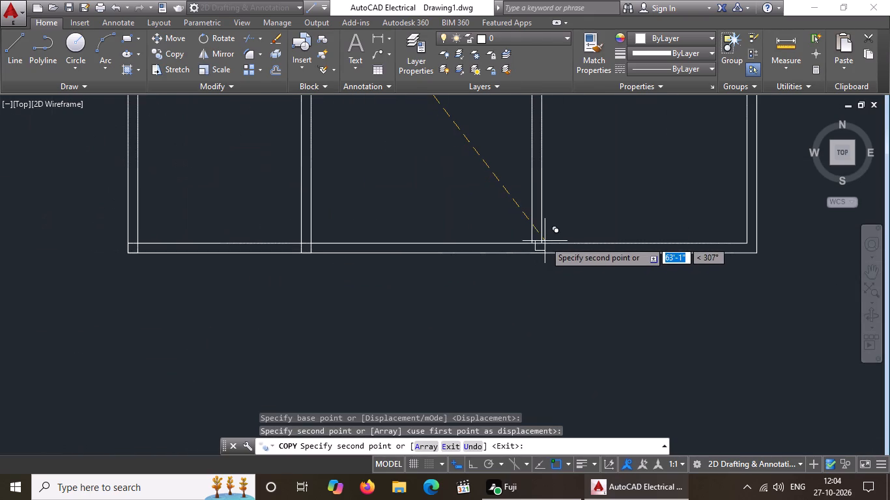
pyautogui.click(542, 241)
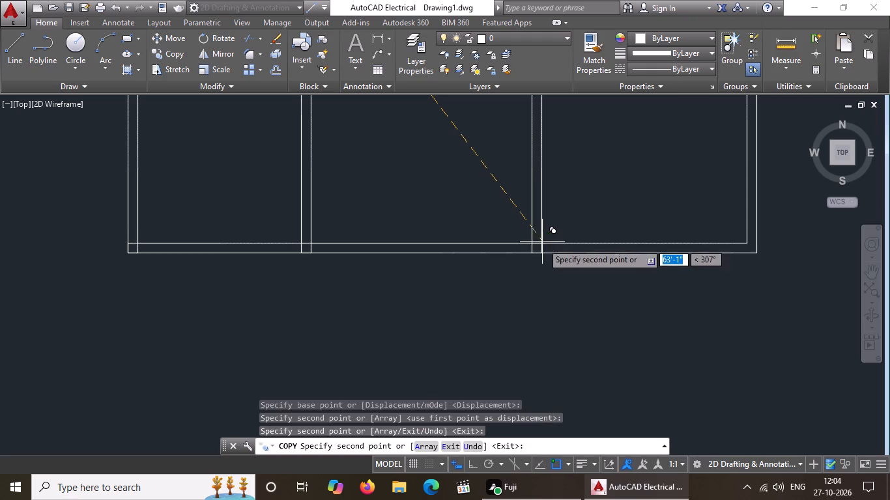
pyautogui.scroll(-4, 547, 257)
pyautogui.press('Escape')
# Move the original 9" square by its upper-left corner onto the inner wall corner at the stripped plan's bottom-right corner.
pyautogui.moveTo(513, 271); pyautogui.dragTo(510, 298, button='middle')
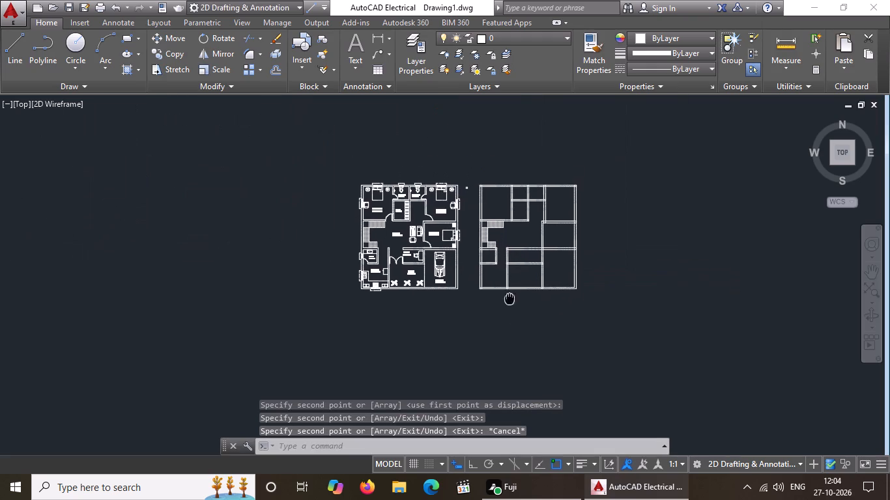
pyautogui.moveTo(510, 298); pyautogui.dragTo(510, 299, button='middle')
pyautogui.scroll(2, 556, 268)
pyautogui.scroll(-1, 557, 267)
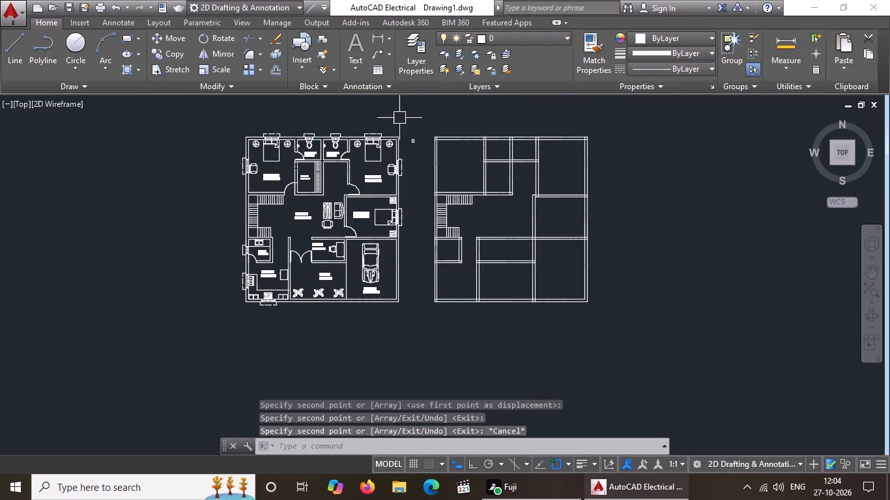
pyautogui.scroll(3, 424, 137)
pyautogui.moveTo(358, 126); pyautogui.dragTo(358, 132)
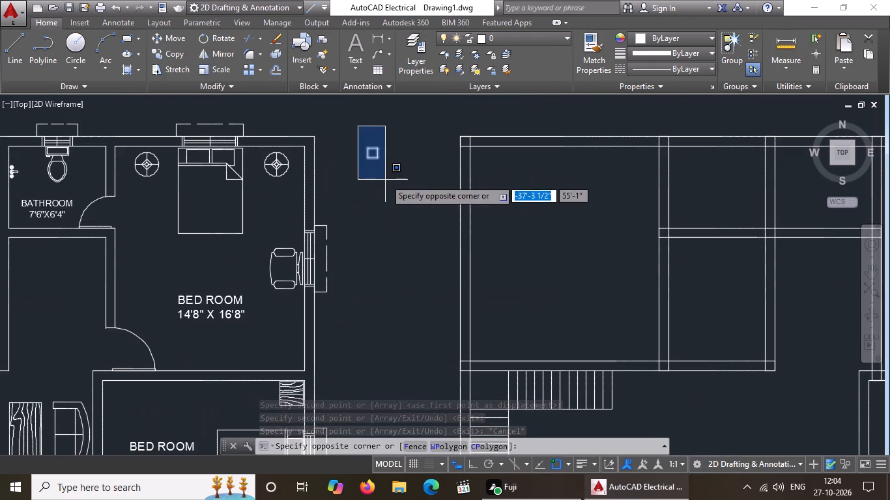
pyautogui.click(386, 169)
pyautogui.scroll(-3, 382, 74)
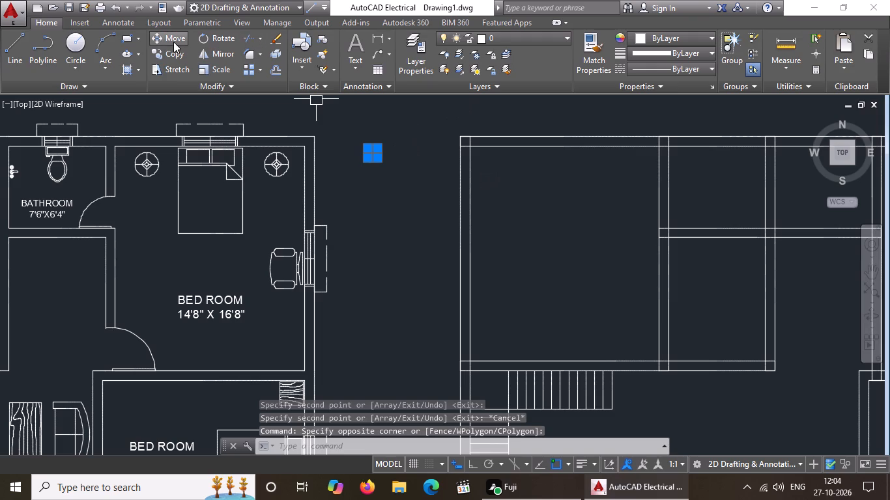
pyautogui.click(174, 40)
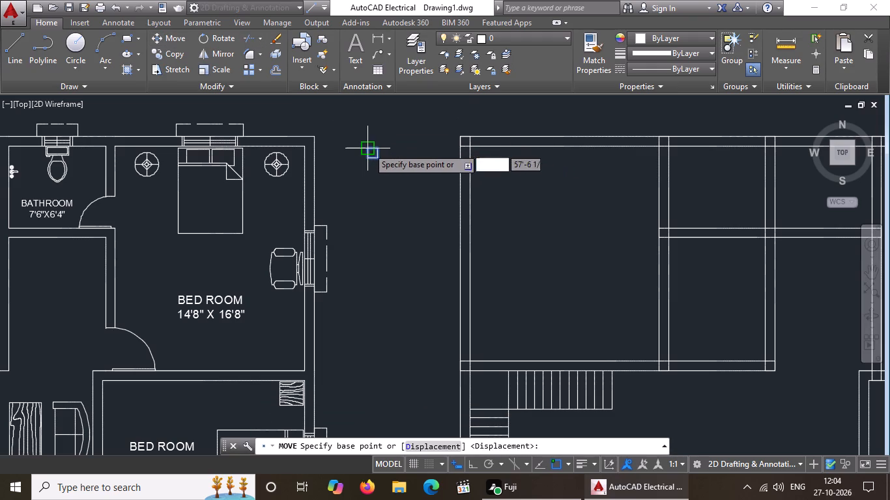
pyautogui.click(369, 147)
pyautogui.scroll(-4, 379, 133)
pyautogui.scroll(3, 522, 240)
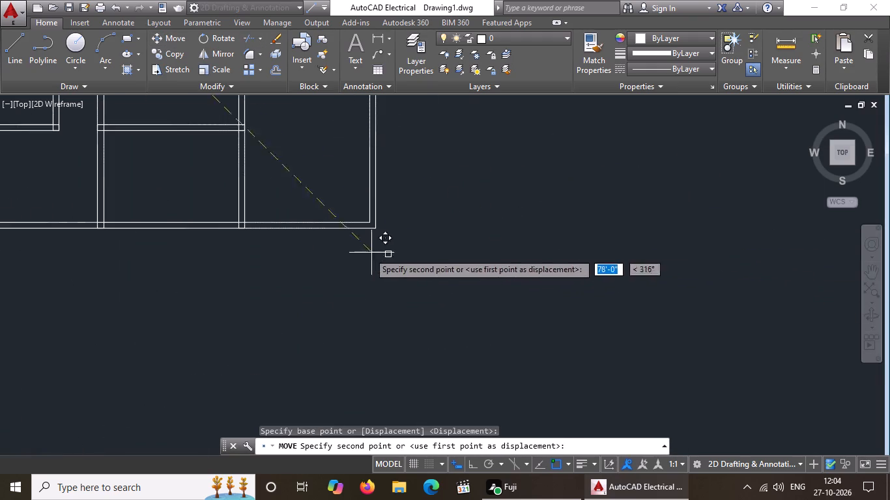
pyautogui.scroll(3, 353, 229)
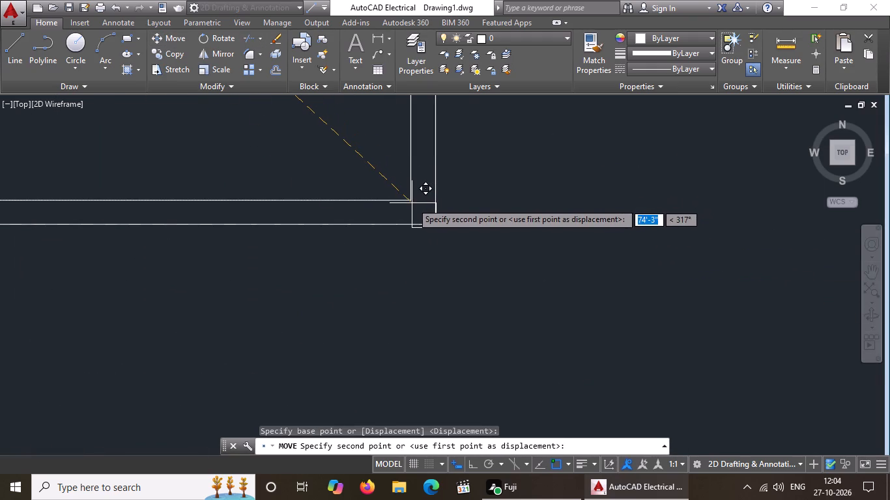
pyautogui.click(410, 200)
# Draw a diagonal line from the lower-left to the upper-right corner of the square at the stripped plan's outer top-left corner.
pyautogui.scroll(-6, 456, 214)
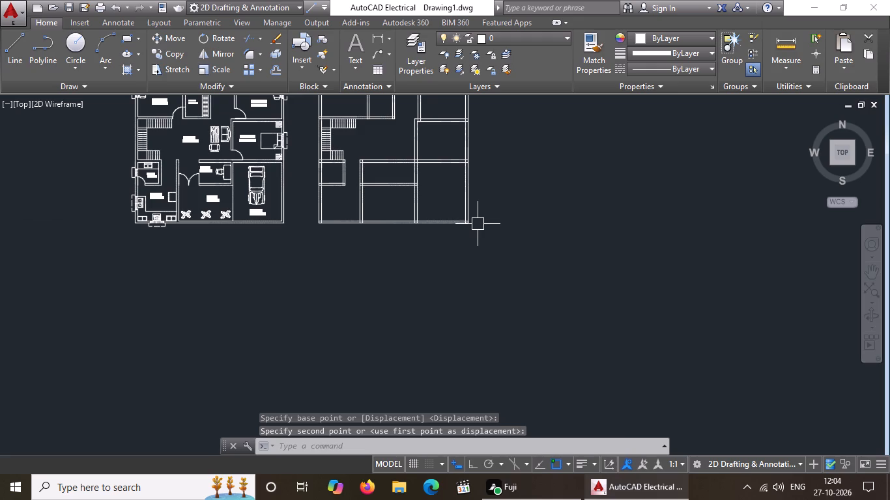
pyautogui.moveTo(444, 201); pyautogui.dragTo(459, 299, button='middle')
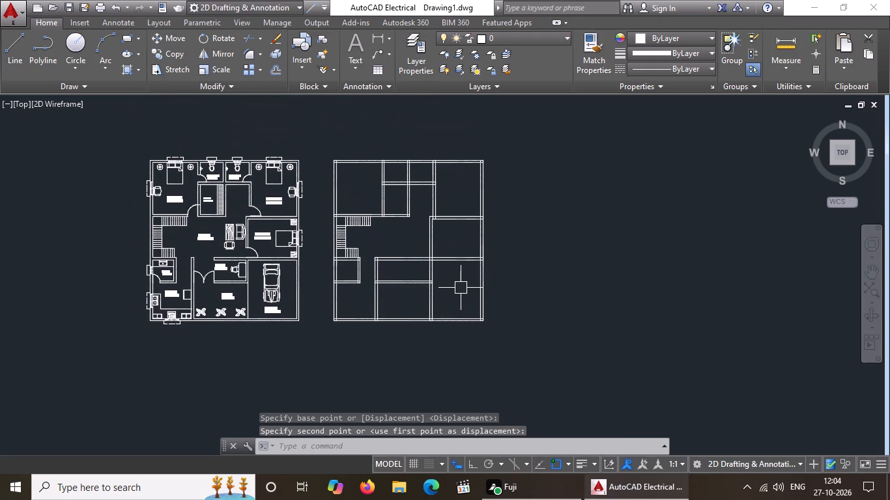
pyautogui.scroll(4, 325, 133)
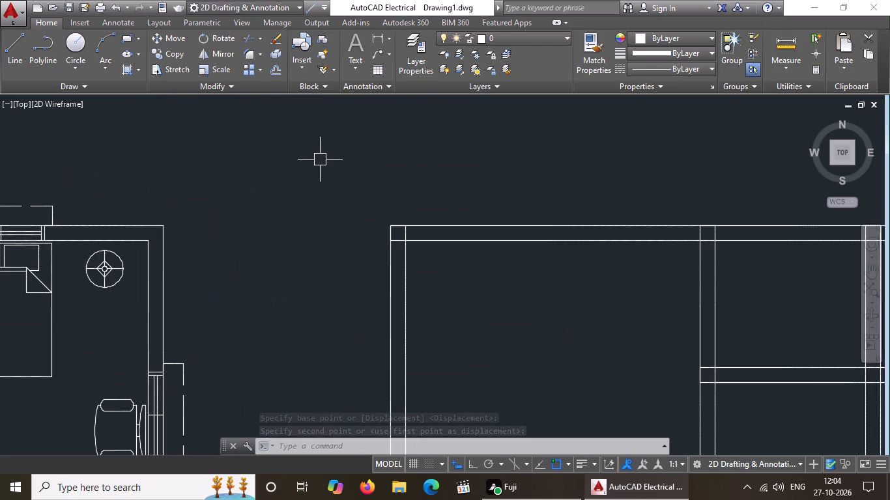
pyautogui.press('l')
pyautogui.press('Return')
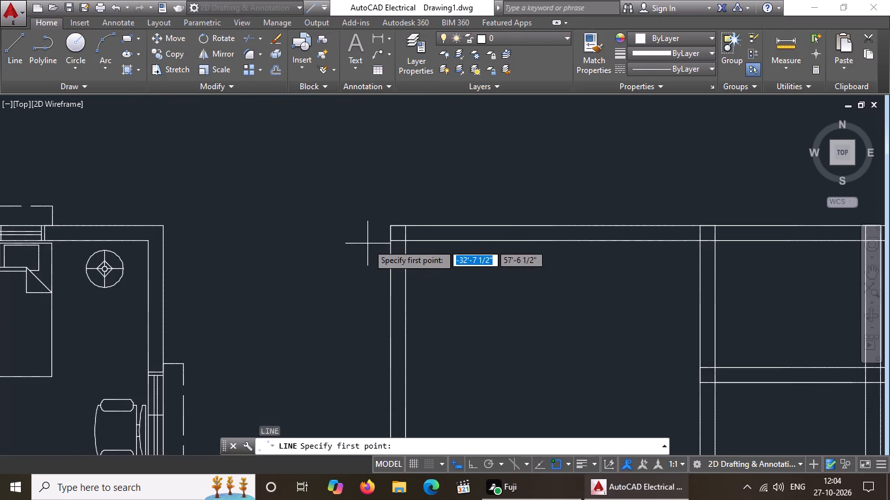
pyautogui.click(394, 240)
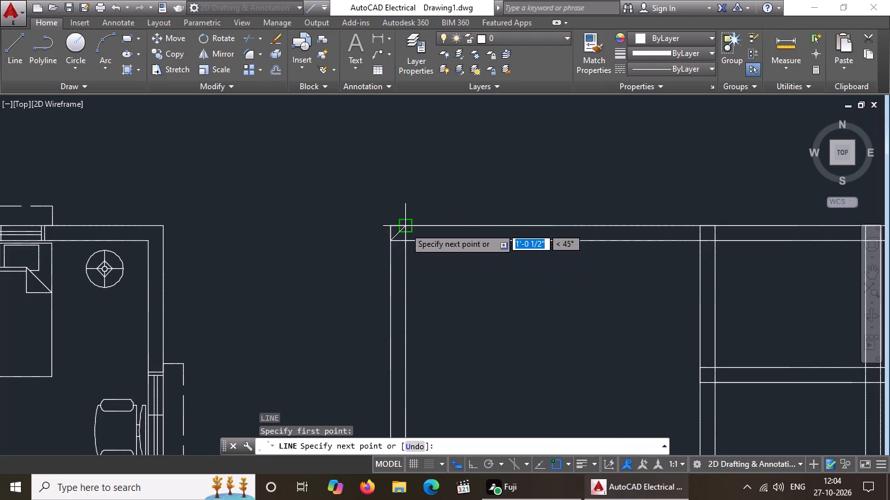
pyautogui.moveTo(405, 227); pyautogui.dragTo(423, 207)
pyautogui.press('Return')
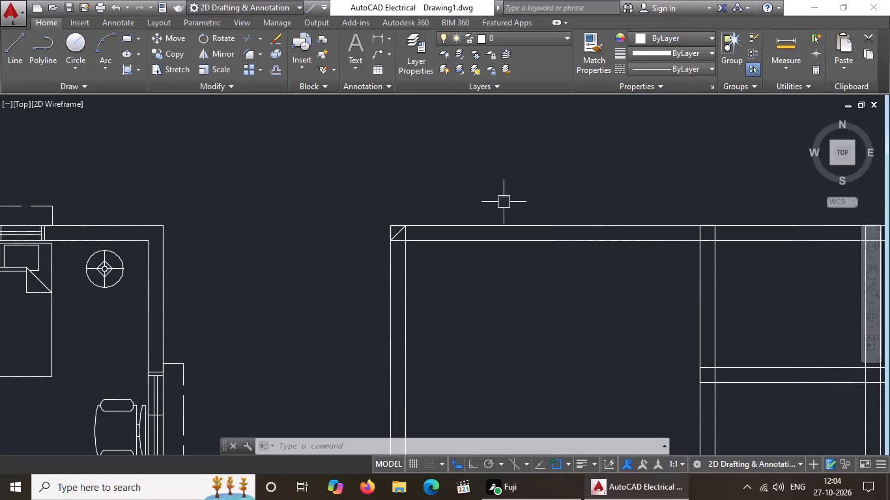
pyautogui.press('Escape')
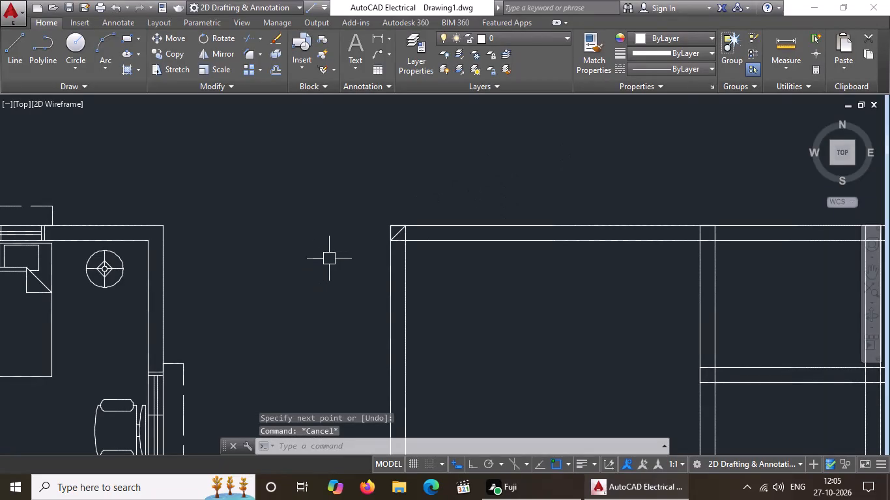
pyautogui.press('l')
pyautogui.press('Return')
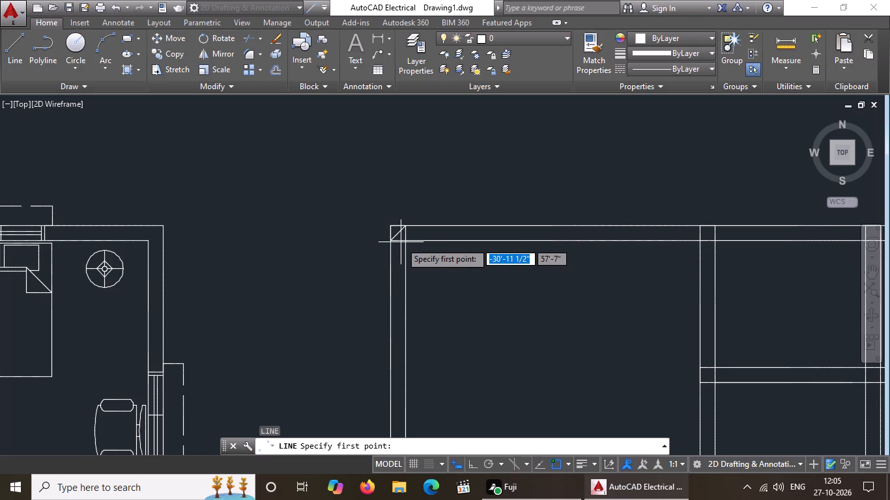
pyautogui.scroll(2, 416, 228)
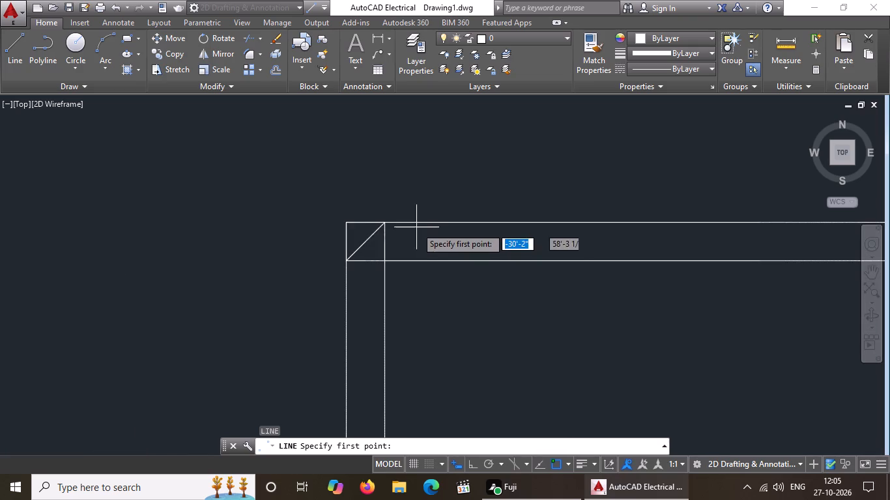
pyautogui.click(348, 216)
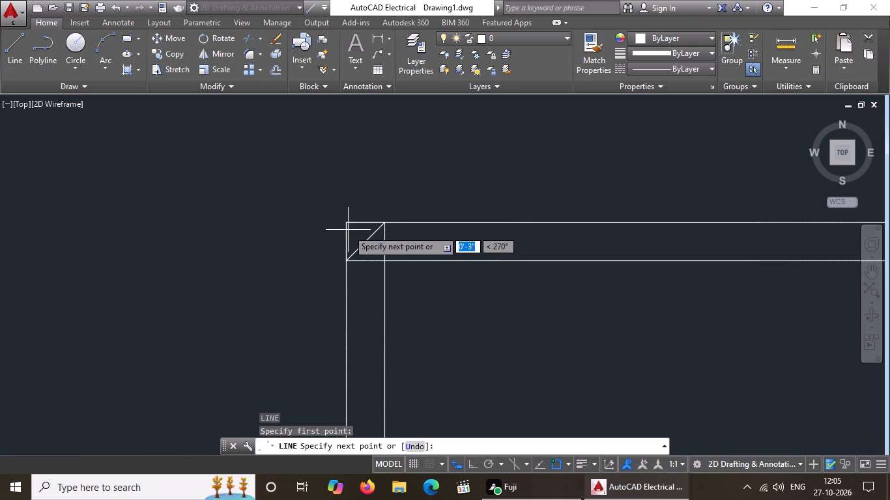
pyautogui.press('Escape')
# Draw the second diagonal from the upper-left to the lower-right corner of the top-left square, completing its X.
pyautogui.press('l')
pyautogui.press('Return')
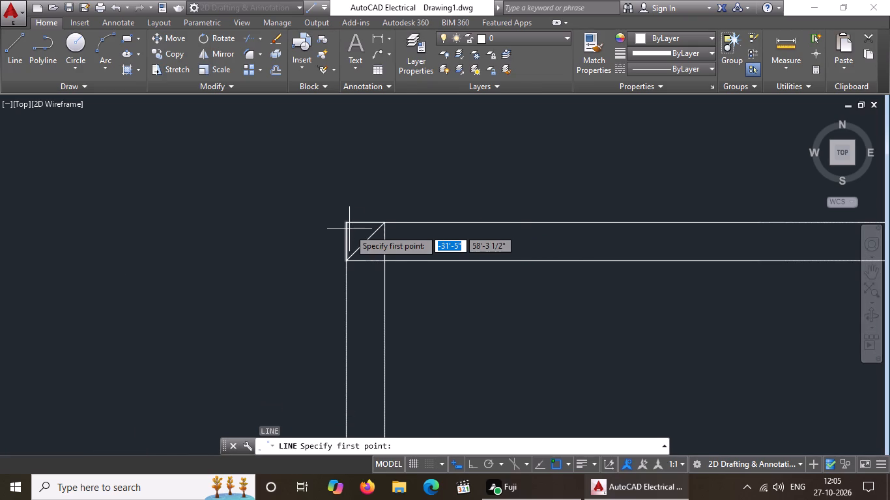
pyautogui.scroll(3, 392, 214)
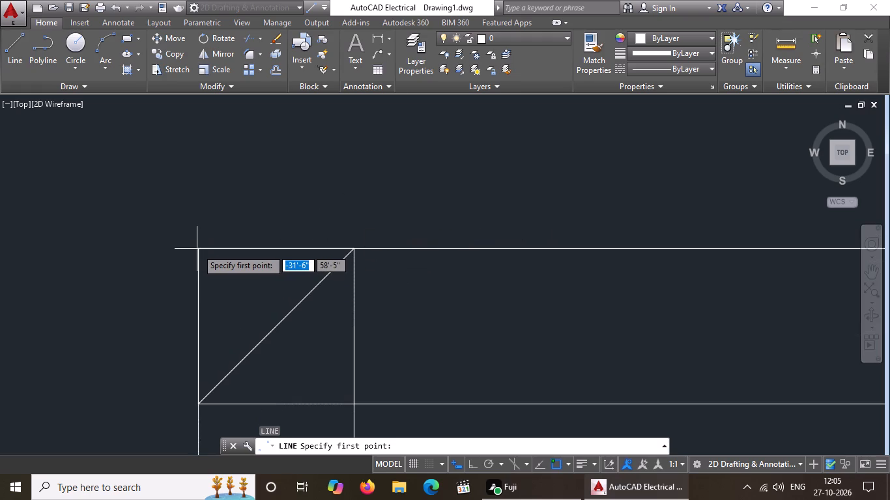
pyautogui.click(198, 249)
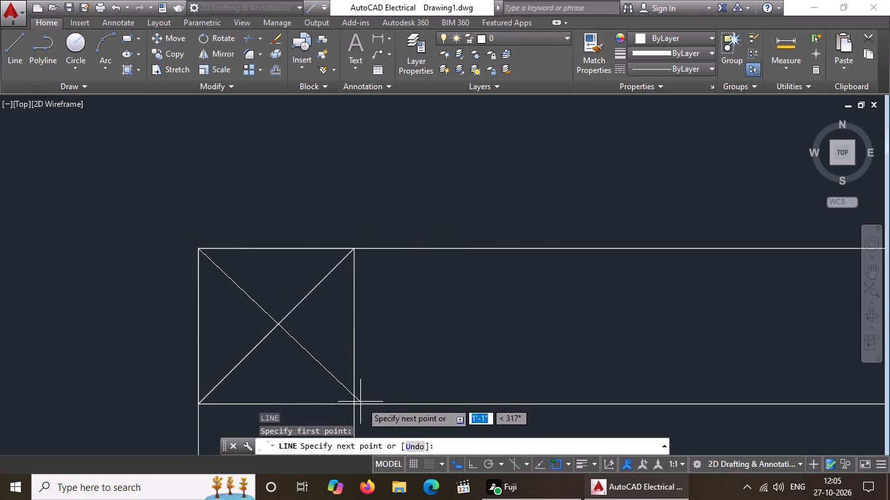
pyautogui.click(354, 404)
pyautogui.scroll(-4, 394, 335)
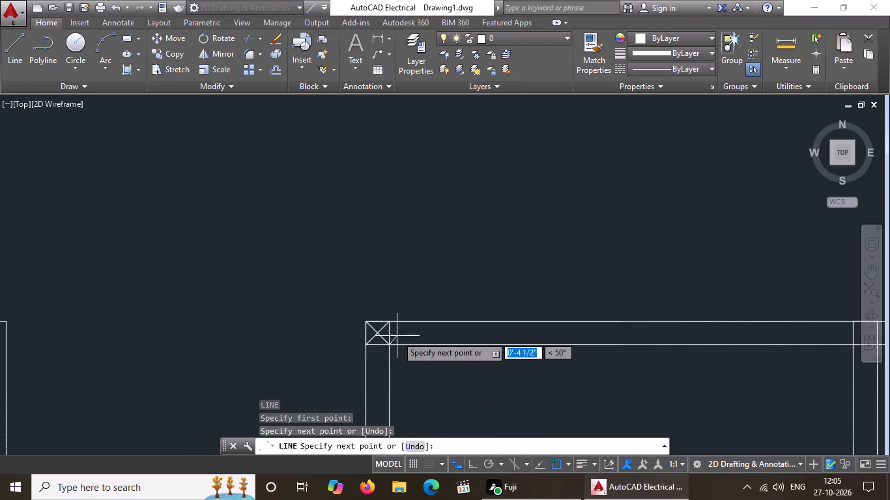
pyautogui.press('Return')
# Draw an X of two diagonal lines in the square where the left bedroom-bathroom partition meets the outer top wall.
pyautogui.press('l')
pyautogui.press('Return')
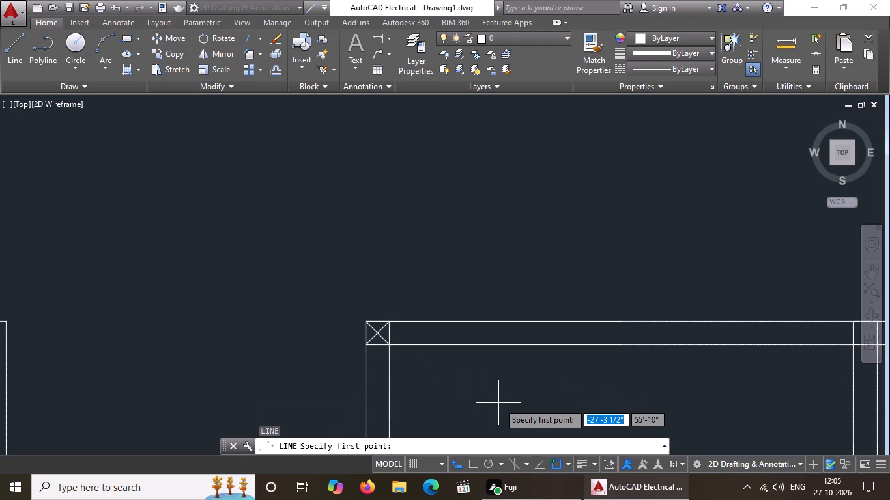
pyautogui.scroll(-3, 412, 349)
pyautogui.scroll(3, 586, 337)
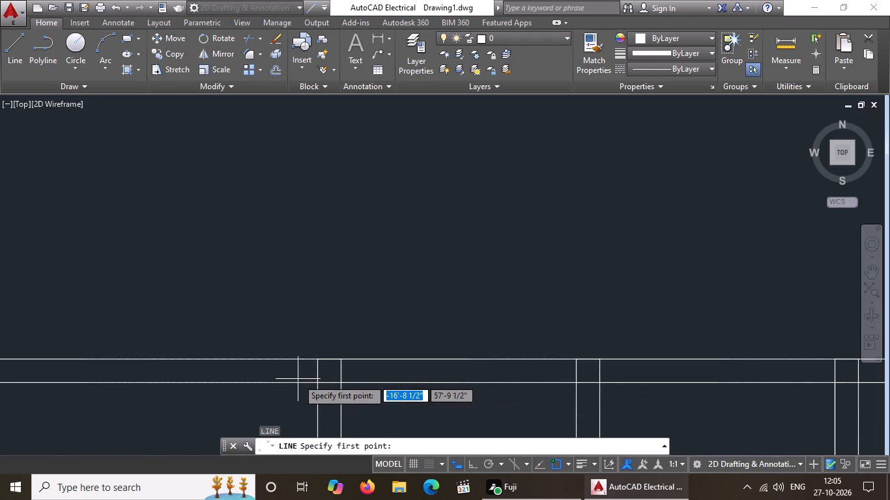
pyautogui.click(318, 382)
pyautogui.moveTo(342, 361); pyautogui.dragTo(347, 351)
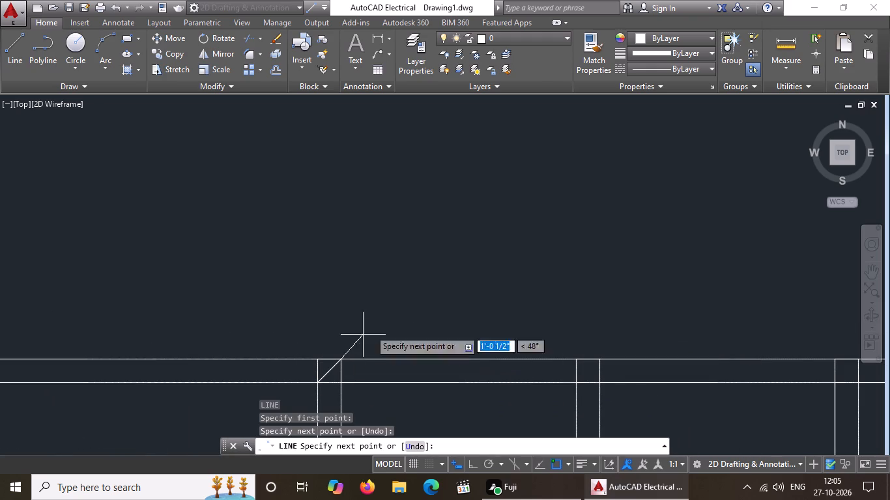
pyautogui.press('Return')
pyautogui.press('l')
pyautogui.press('Return')
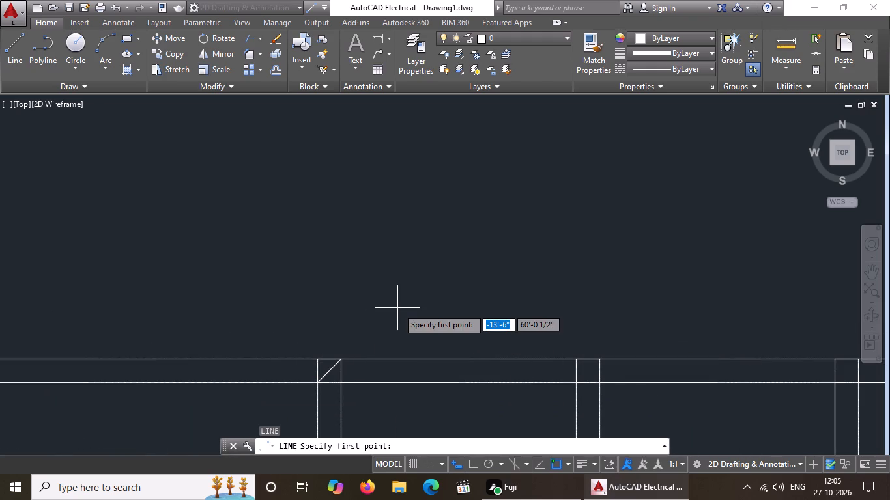
pyautogui.scroll(-3, 309, 239)
pyautogui.scroll(3, 291, 258)
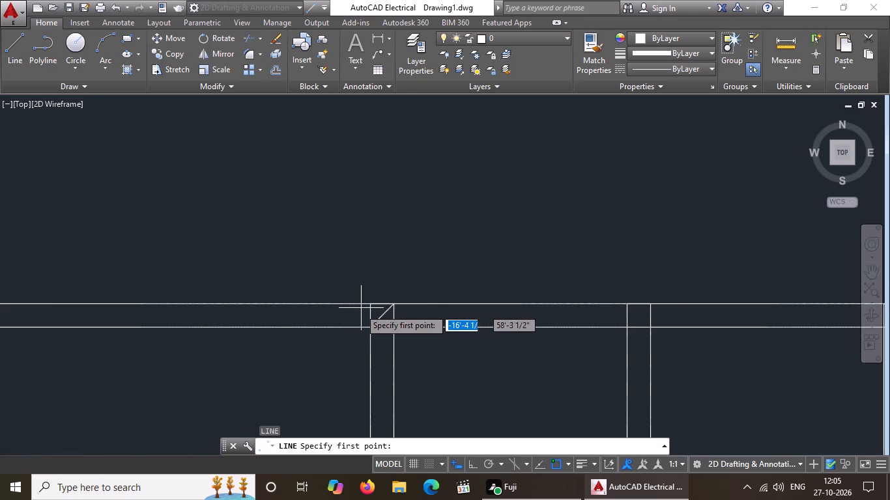
pyautogui.click(371, 304)
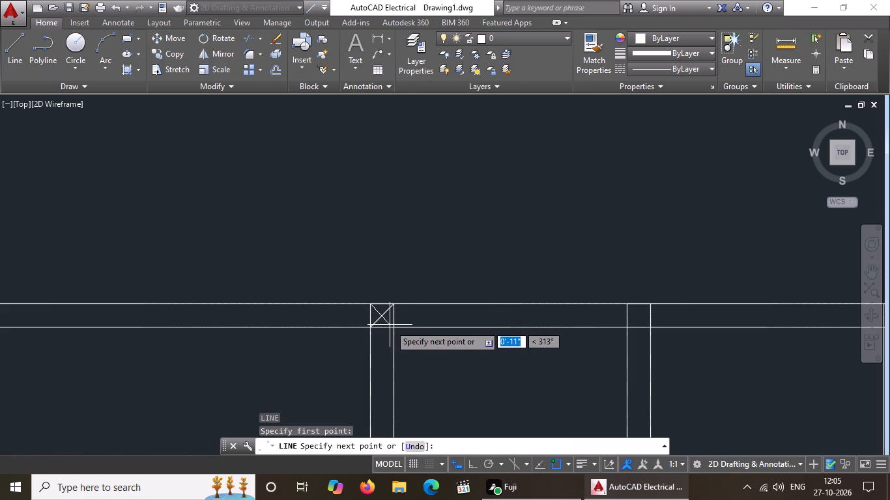
pyautogui.moveTo(395, 326); pyautogui.dragTo(407, 334)
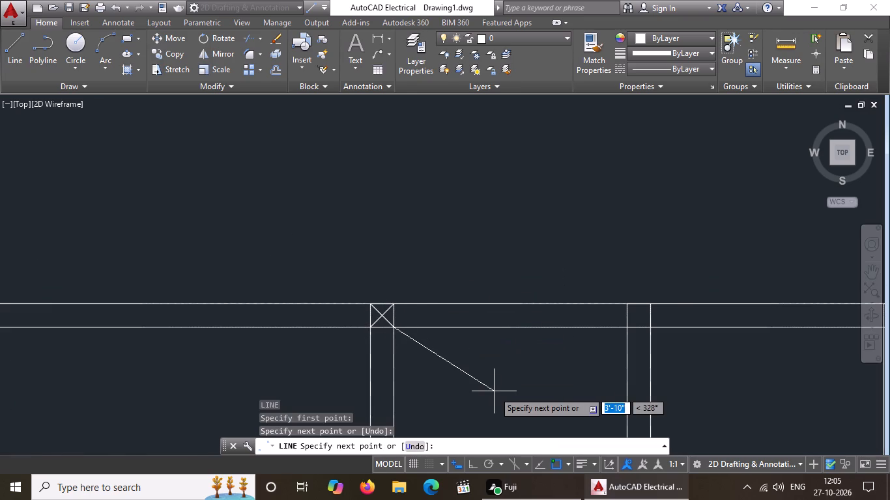
pyautogui.press('Return')
# Draw an X of two diagonal lines in the square where the wall between the two bathrooms meets the outer top wall.
pyautogui.press('l')
pyautogui.press('Return')
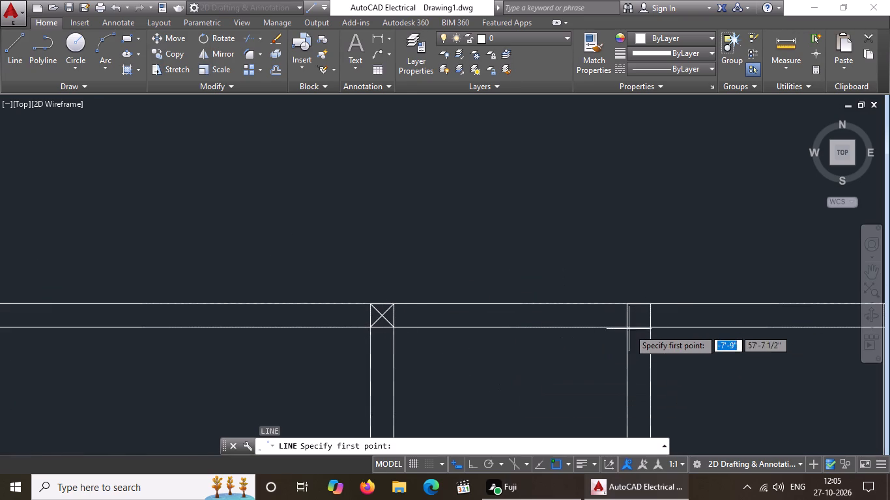
pyautogui.click(627, 324)
pyautogui.moveTo(652, 303); pyautogui.dragTo(655, 294)
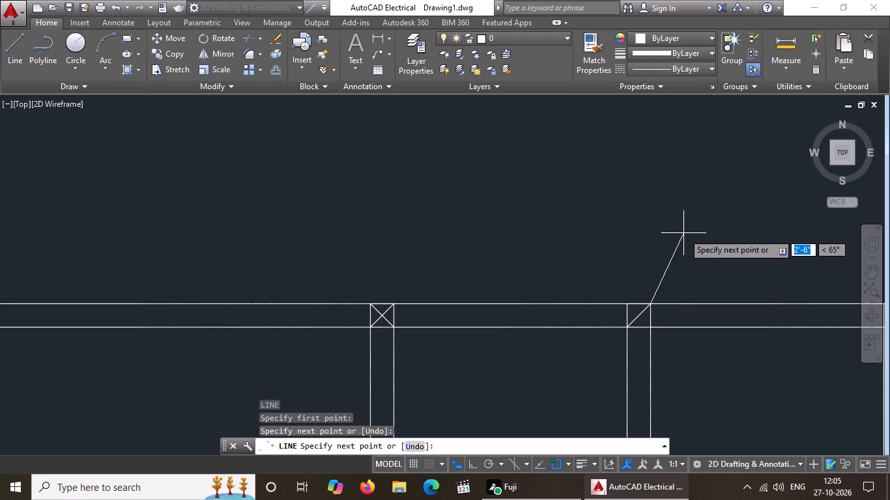
pyautogui.press('Return')
pyautogui.press('l')
pyautogui.press('Return')
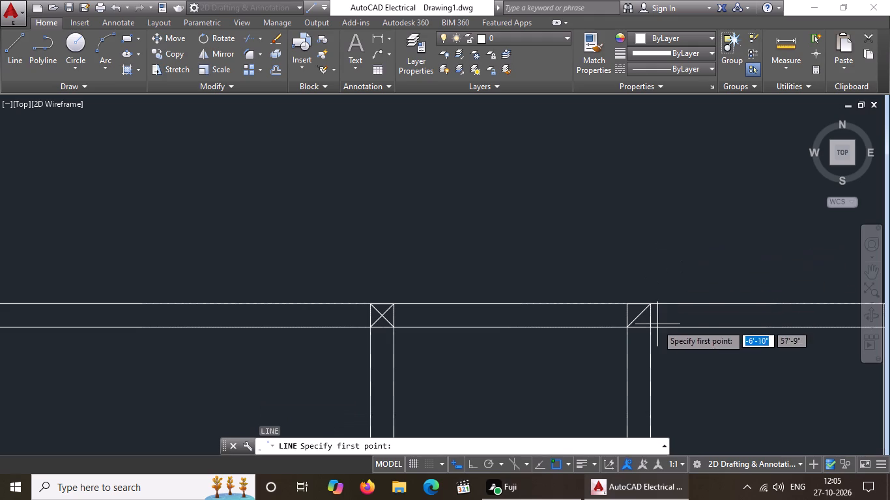
pyautogui.click(629, 304)
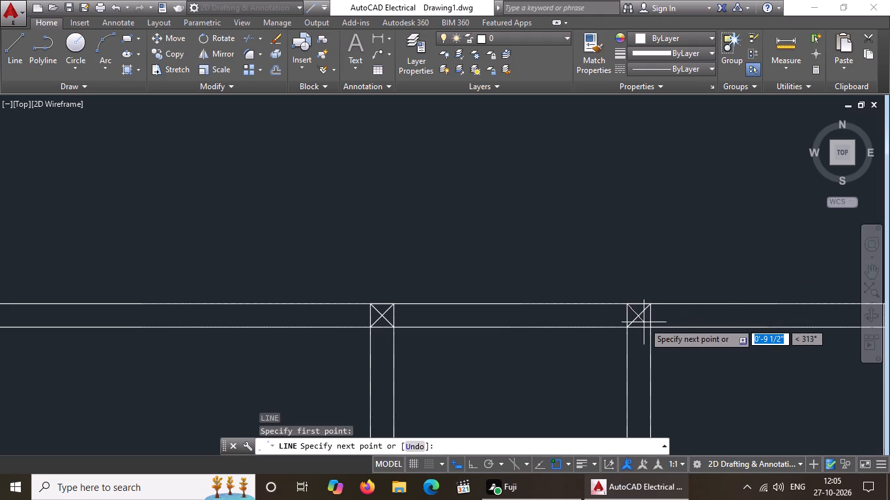
pyautogui.moveTo(652, 327); pyautogui.dragTo(668, 345)
pyautogui.press('Return')
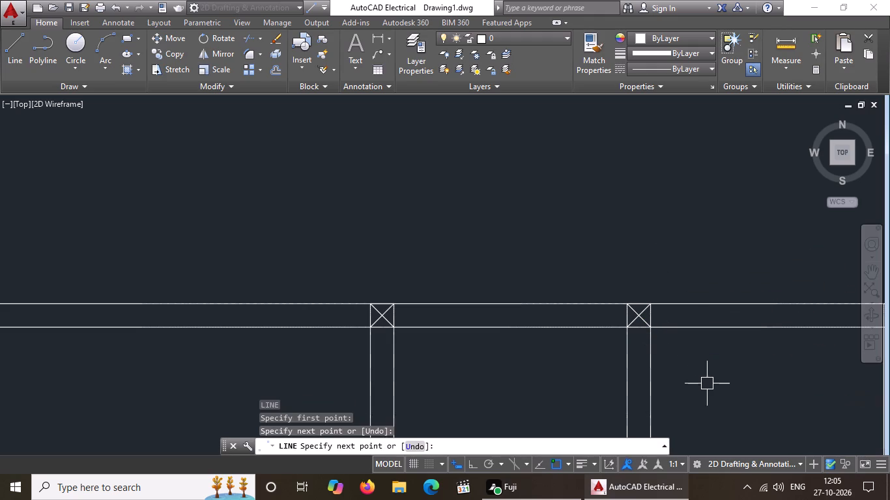
# Draw an X of two diagonal lines in the square where the right bathroom-bedroom partition meets the outer top wall.
pyautogui.press('l')
pyautogui.press('Return')
pyautogui.scroll(-3, 454, 350)
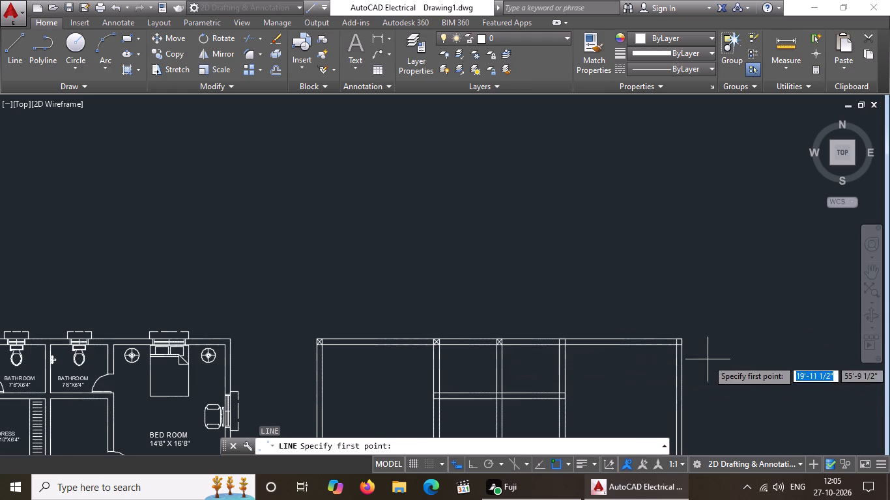
pyautogui.scroll(4, 556, 339)
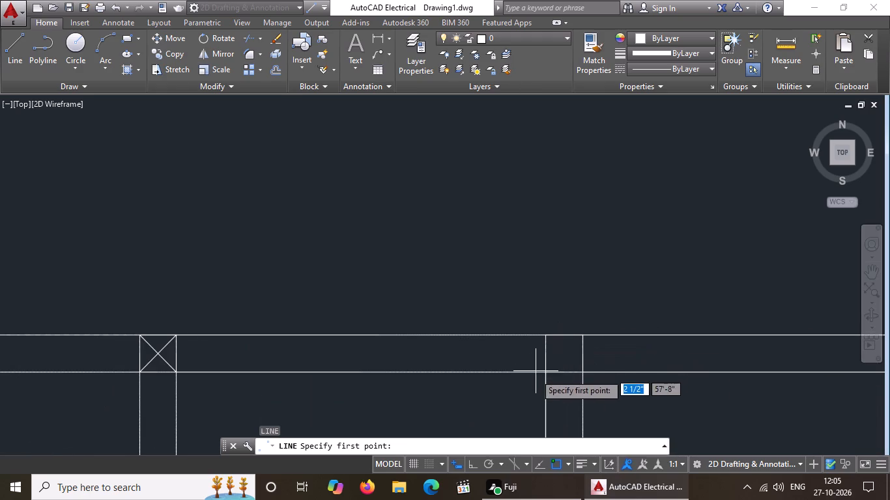
pyautogui.click(546, 372)
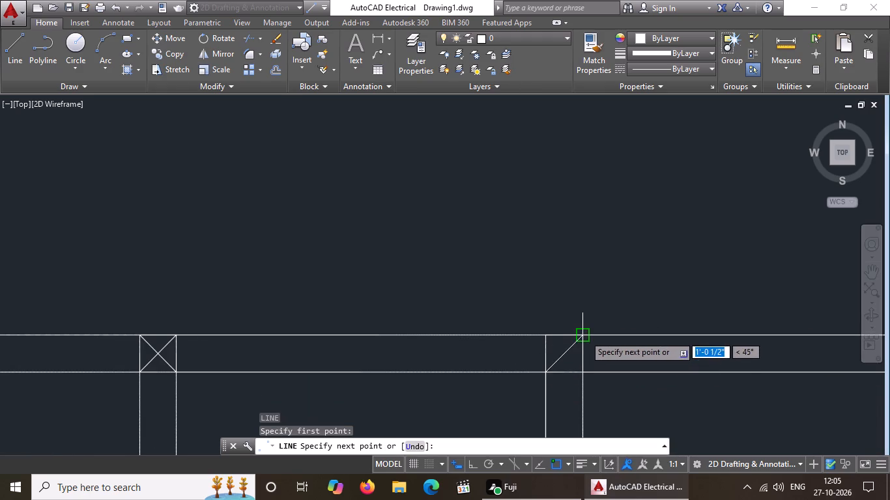
pyautogui.moveTo(584, 335); pyautogui.dragTo(599, 311)
pyautogui.press('Return')
pyautogui.press('l')
pyautogui.press('Return')
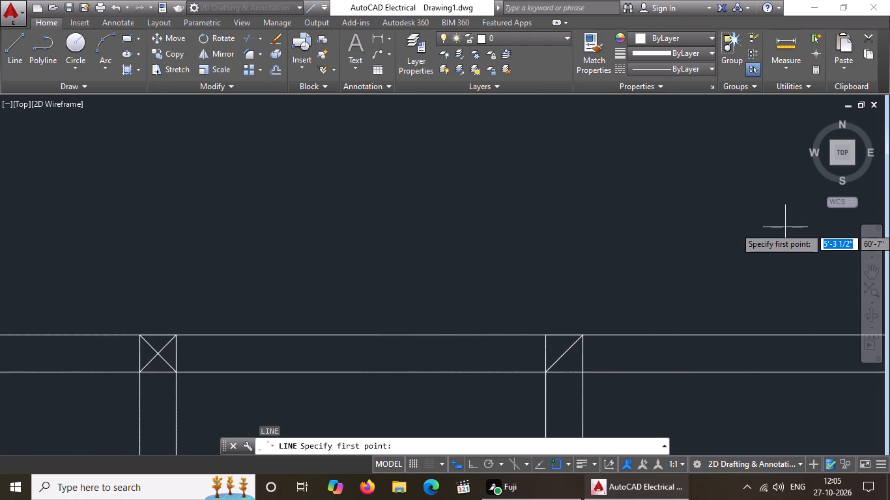
pyautogui.click(545, 336)
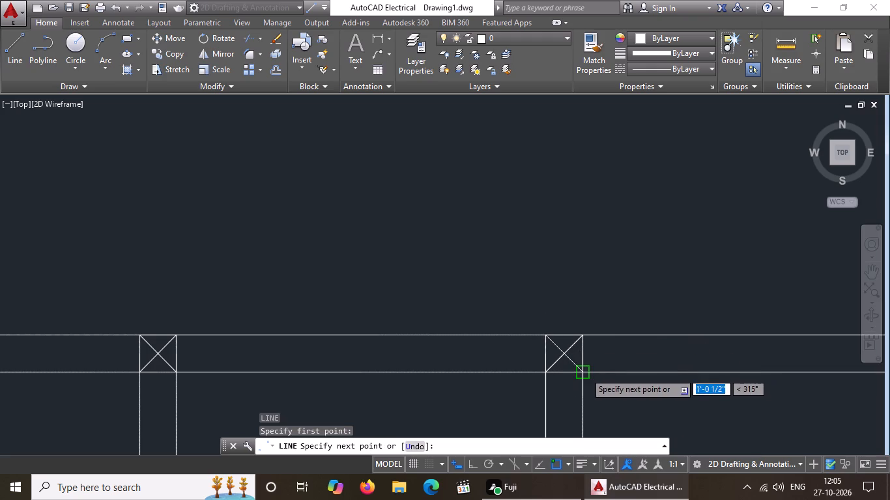
pyautogui.moveTo(585, 372); pyautogui.dragTo(605, 392)
pyautogui.press('Return')
# Draw an X of two diagonal lines in the square at the stripped plan's outer top-right corner.
pyautogui.press('l')
pyautogui.press('Return')
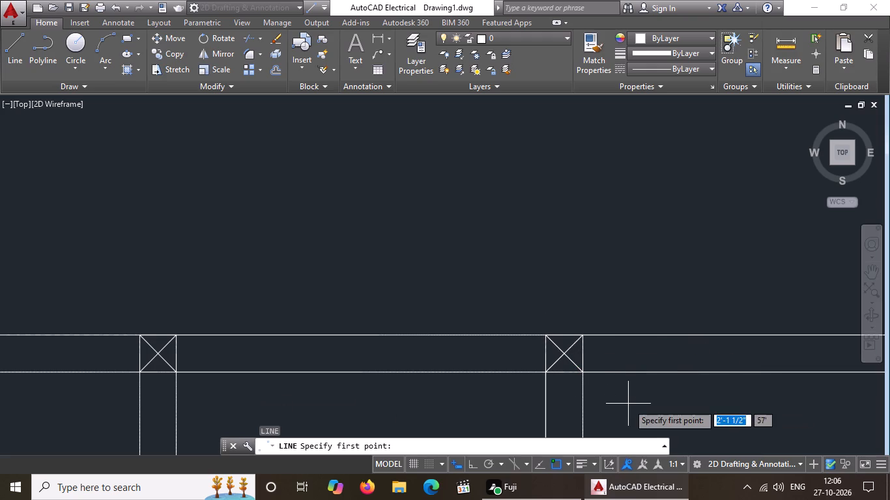
pyautogui.scroll(-4, 624, 298)
pyautogui.scroll(4, 723, 290)
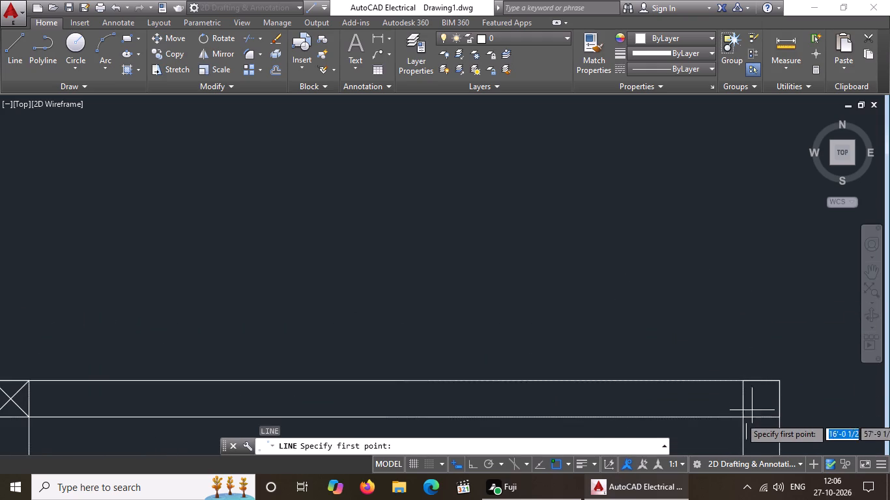
pyautogui.click(744, 418)
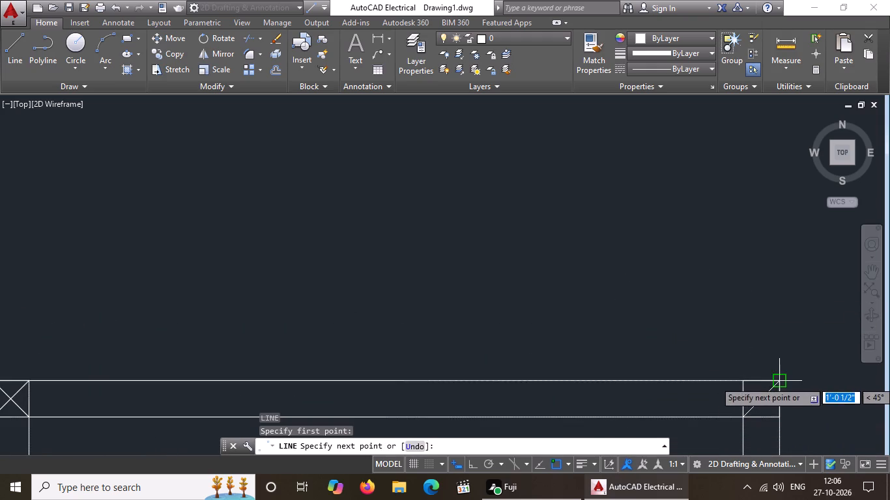
pyautogui.moveTo(780, 381); pyautogui.dragTo(787, 364)
pyautogui.press('Return')
pyautogui.press('l')
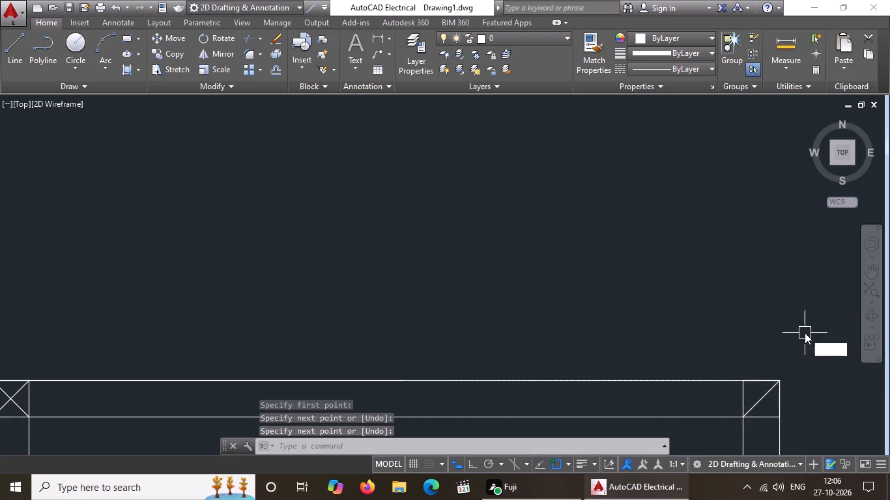
pyautogui.press('Return')
pyautogui.scroll(-4, 678, 275)
pyautogui.scroll(3, 704, 331)
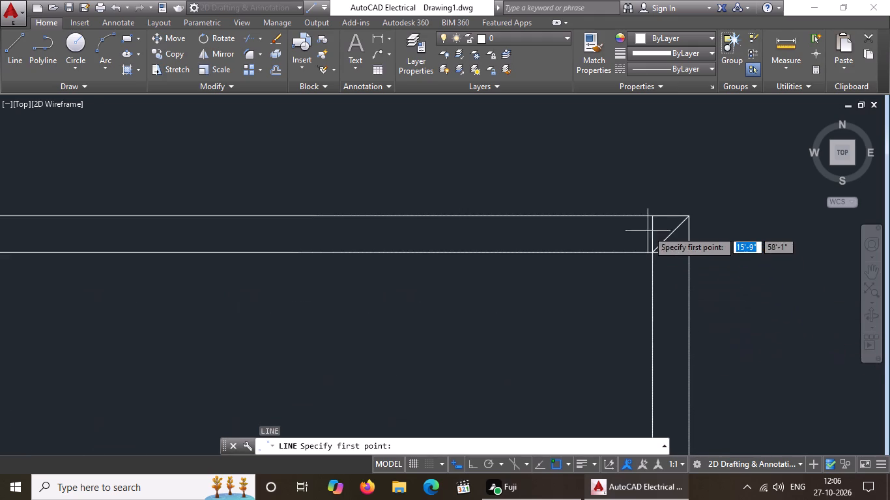
pyautogui.click(653, 218)
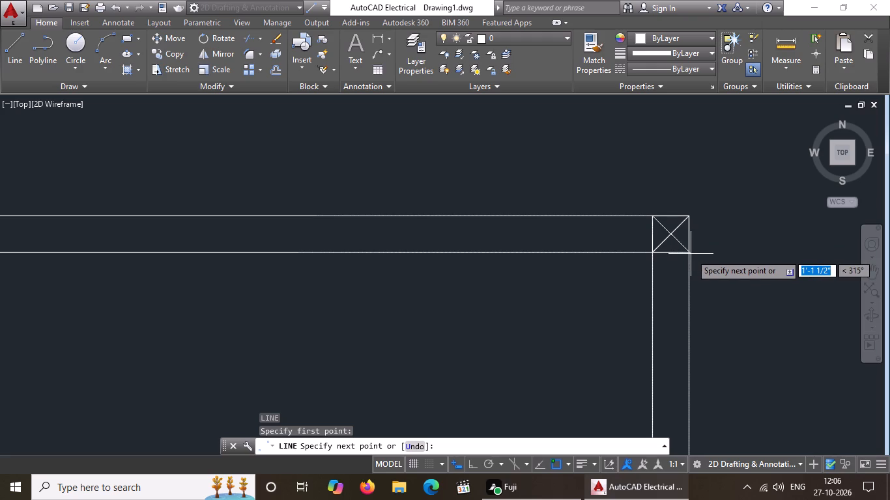
pyautogui.click(684, 251)
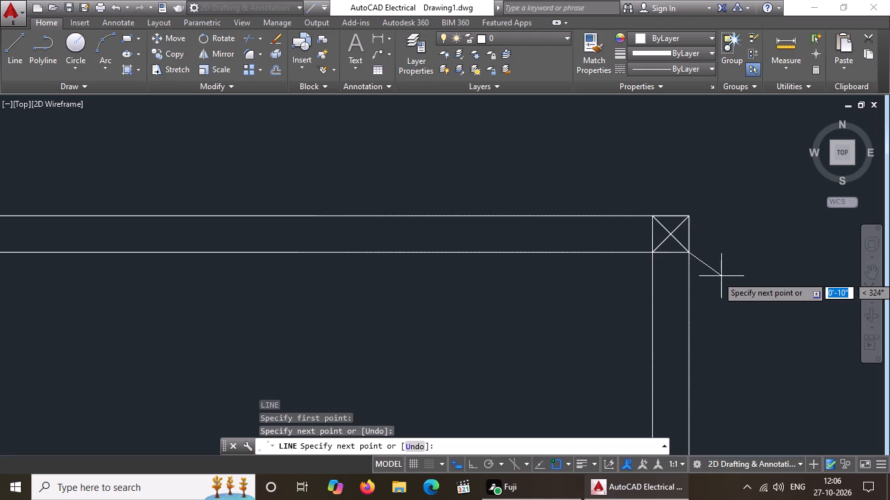
pyautogui.press('Return')
# Draw an X of two diagonal lines in the square where the bathrooms' lower wall meets the left bedroom-bathroom partition.
pyautogui.scroll(-4, 498, 252)
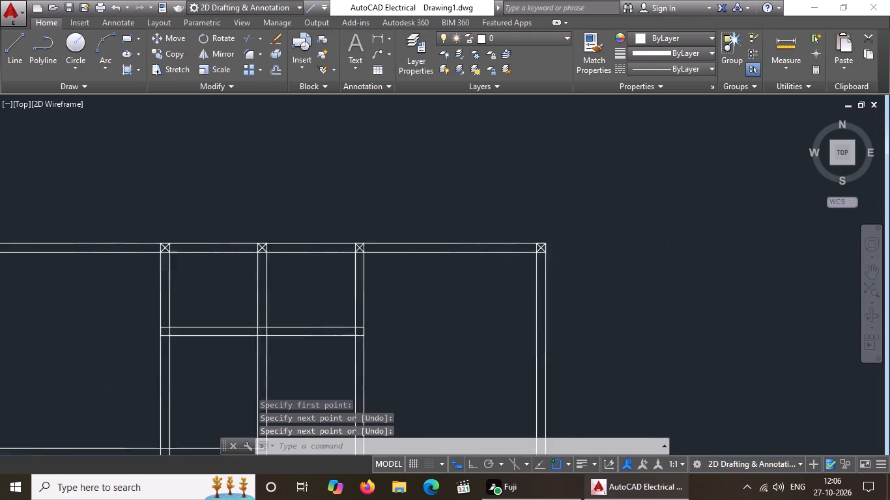
pyautogui.scroll(-1, 502, 251)
pyautogui.scroll(3, 383, 292)
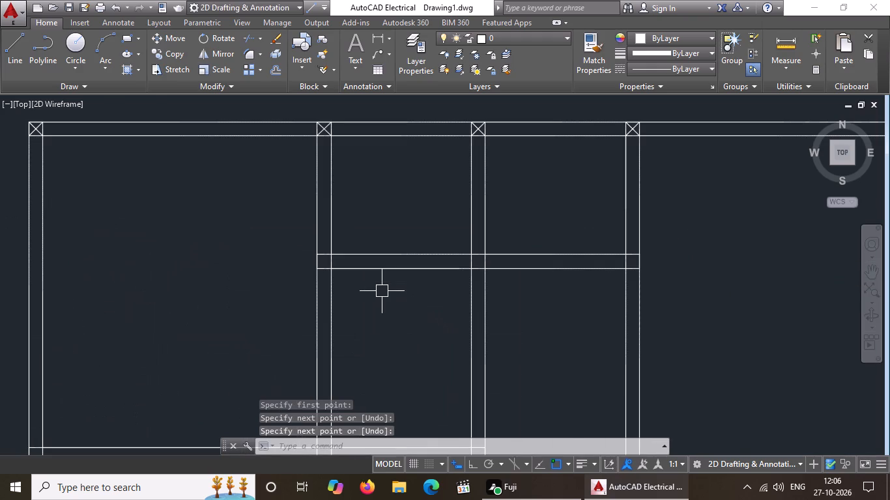
pyautogui.press('l')
pyautogui.press('Return')
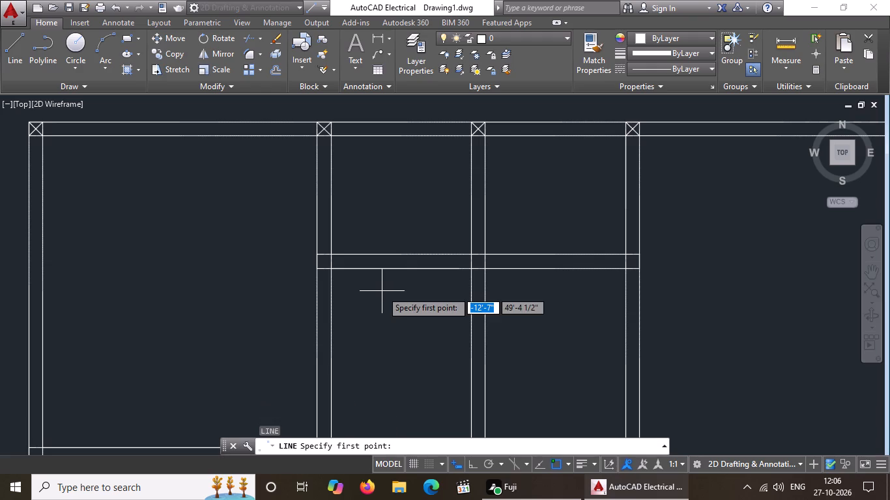
pyautogui.scroll(3, 325, 253)
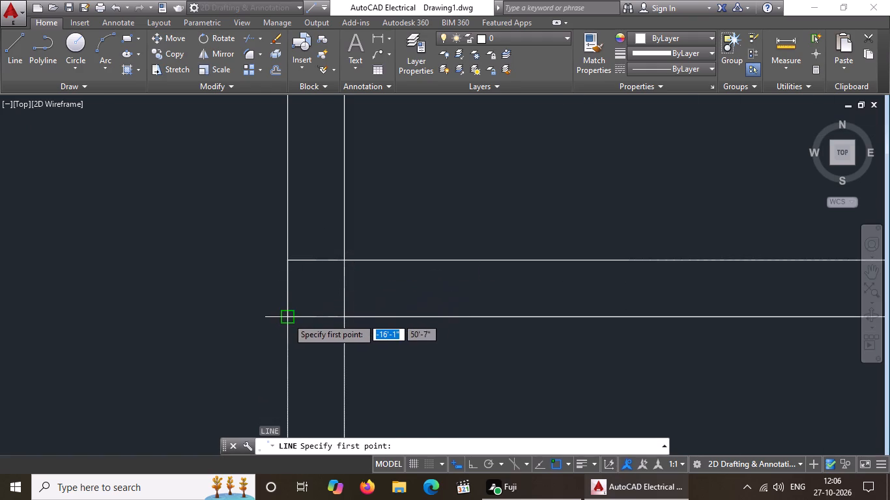
pyautogui.moveTo(288, 317); pyautogui.dragTo(296, 306)
pyautogui.moveTo(344, 261); pyautogui.dragTo(366, 236)
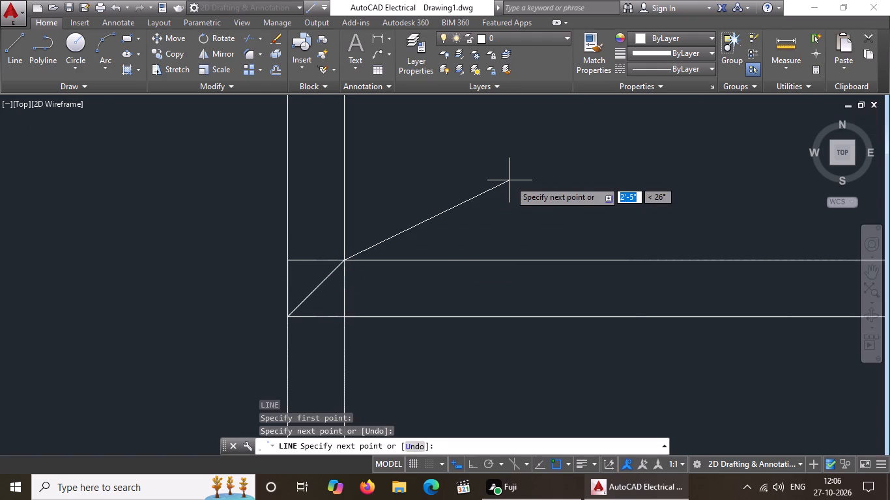
pyautogui.press('Return')
pyautogui.press('l')
pyautogui.press('Return')
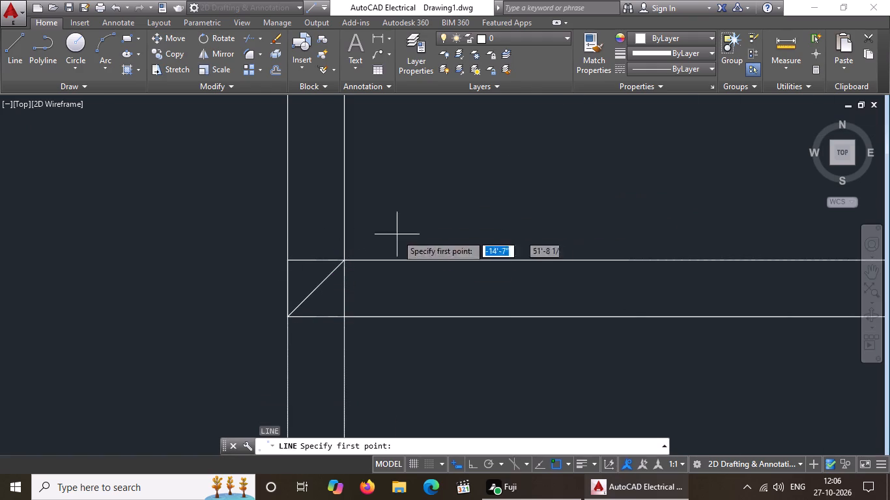
pyautogui.click(288, 260)
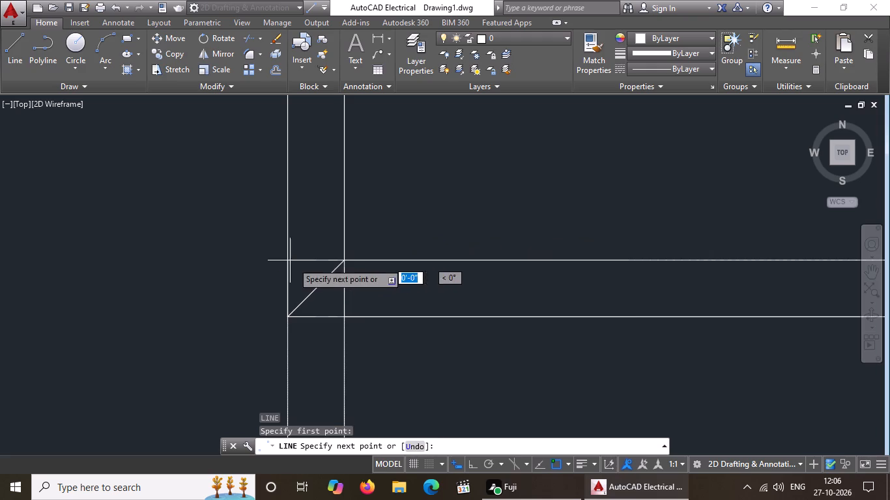
pyautogui.moveTo(341, 318); pyautogui.dragTo(369, 355)
pyautogui.scroll(-5, 446, 335)
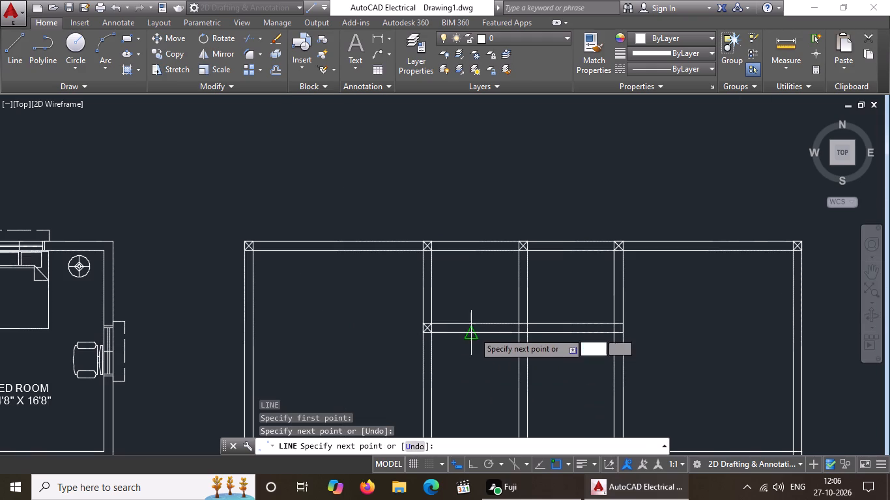
pyautogui.press('Return')
# Draw an X of two diagonal lines in the square where the bathrooms' lower wall crosses the wall between the two bathrooms.
pyautogui.press('l')
pyautogui.press('Return')
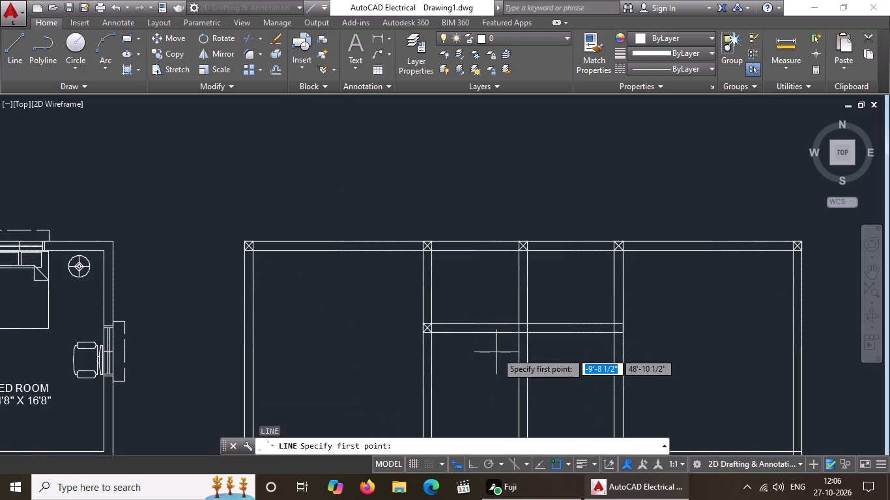
pyautogui.scroll(3, 546, 301)
pyautogui.scroll(-4, 495, 285)
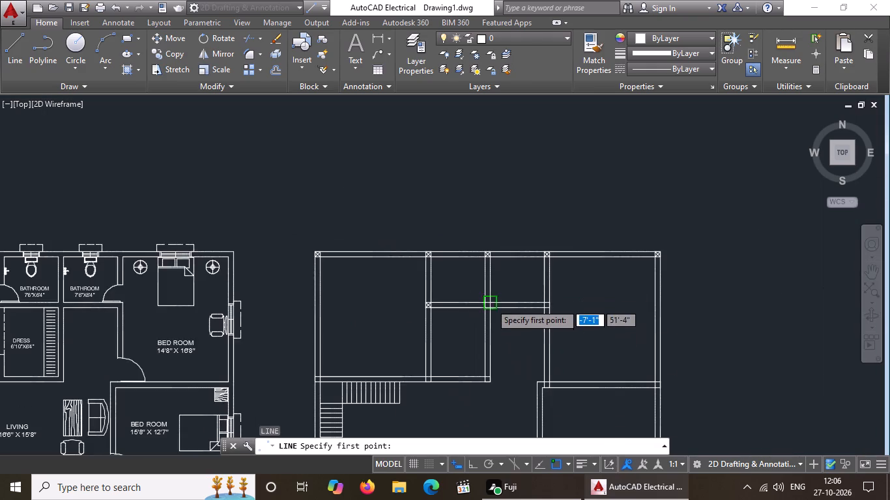
pyautogui.scroll(4, 491, 303)
pyautogui.moveTo(441, 335); pyautogui.dragTo(450, 323)
pyautogui.moveTo(480, 300); pyautogui.dragTo(498, 281)
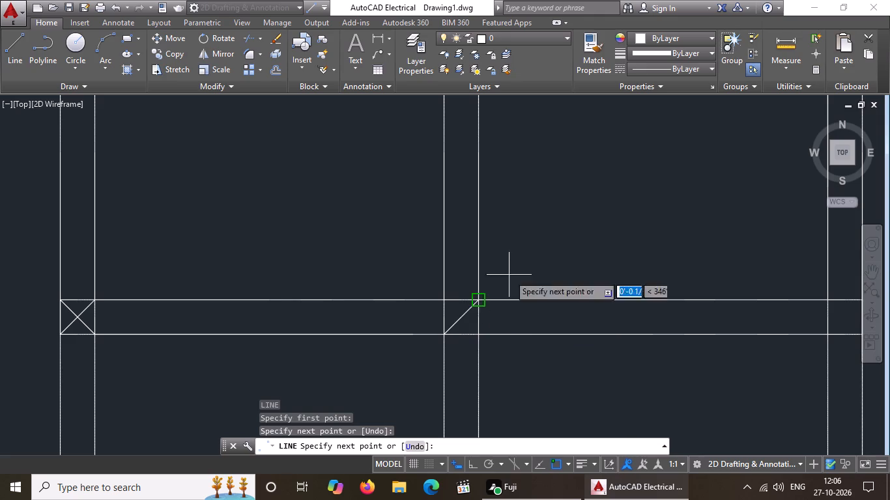
pyautogui.press('Return')
pyautogui.press('l')
pyautogui.press('Return')
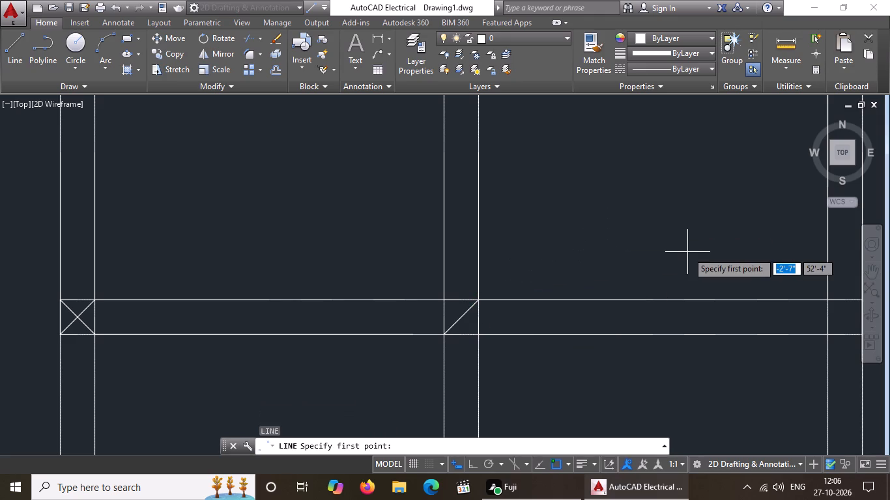
pyautogui.click(444, 301)
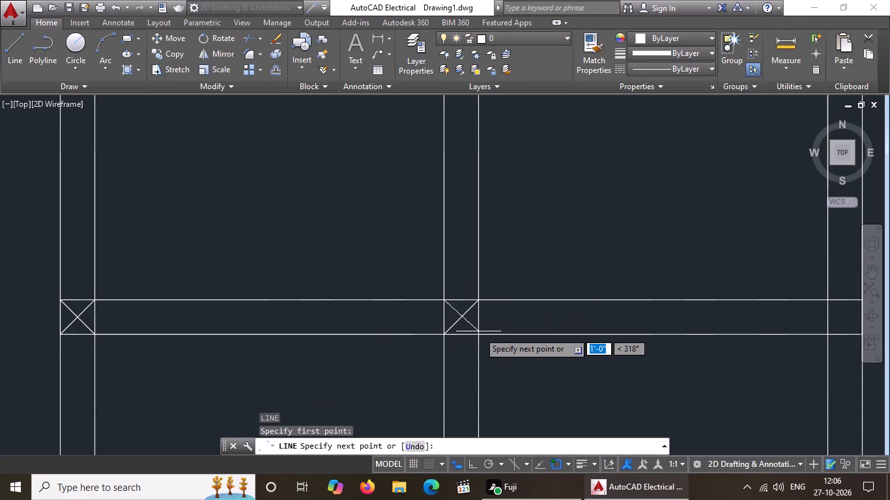
pyautogui.moveTo(478, 336); pyautogui.dragTo(543, 365)
pyautogui.press('Return')
# Draw an X of two diagonal lines in the square where the bathrooms' lower wall meets the right bathroom-bedroom partition.
pyautogui.press('l')
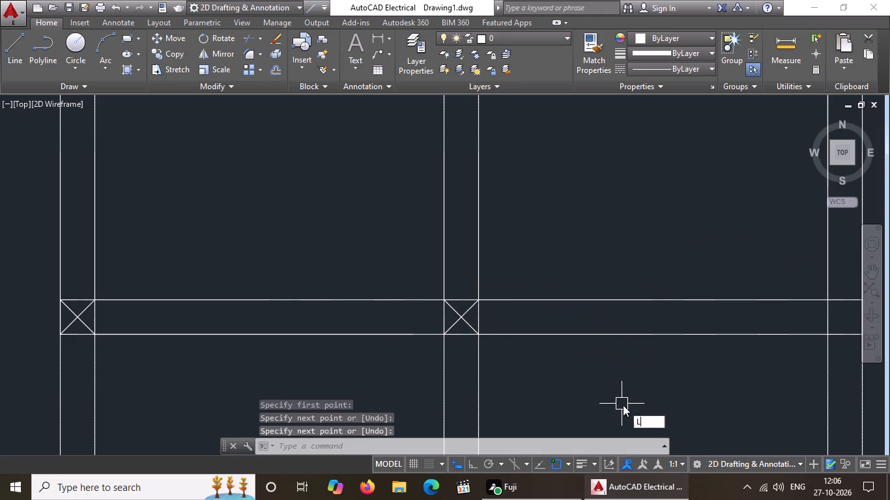
pyautogui.press('Return')
pyautogui.scroll(-4, 582, 344)
pyautogui.scroll(3, 636, 346)
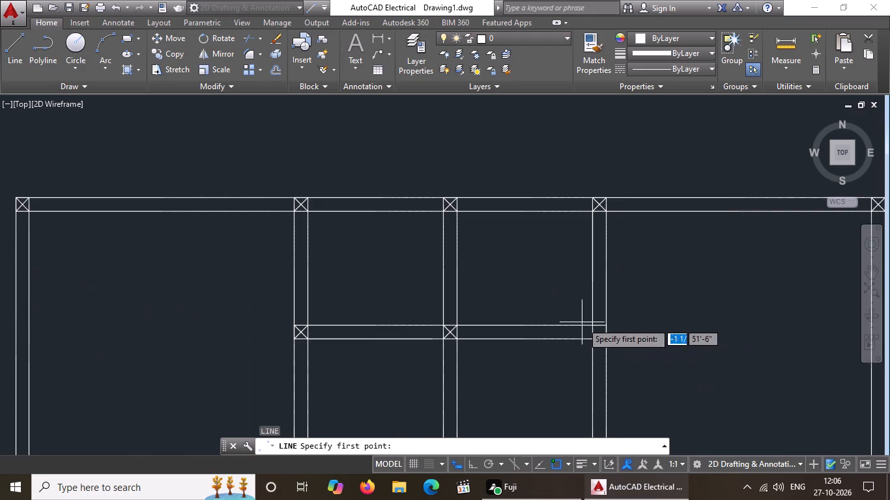
pyautogui.scroll(2, 595, 339)
pyautogui.moveTo(583, 338); pyautogui.dragTo(590, 328)
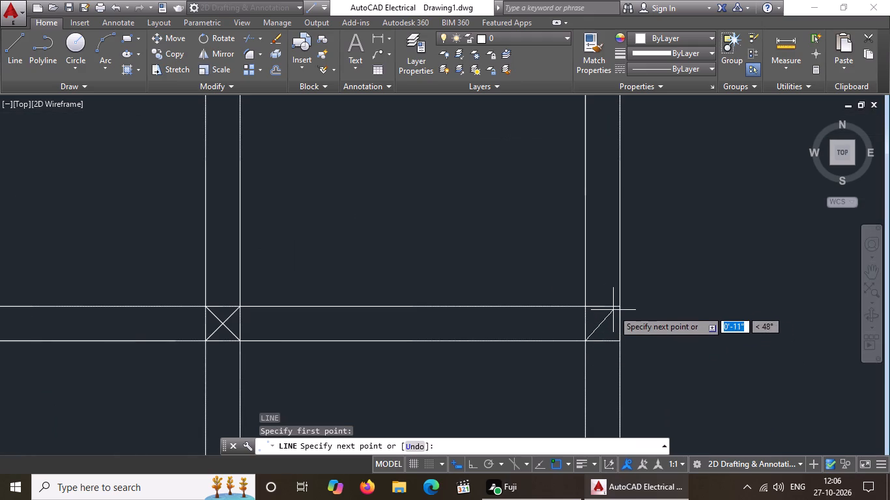
pyautogui.click(618, 307)
pyautogui.press('Return')
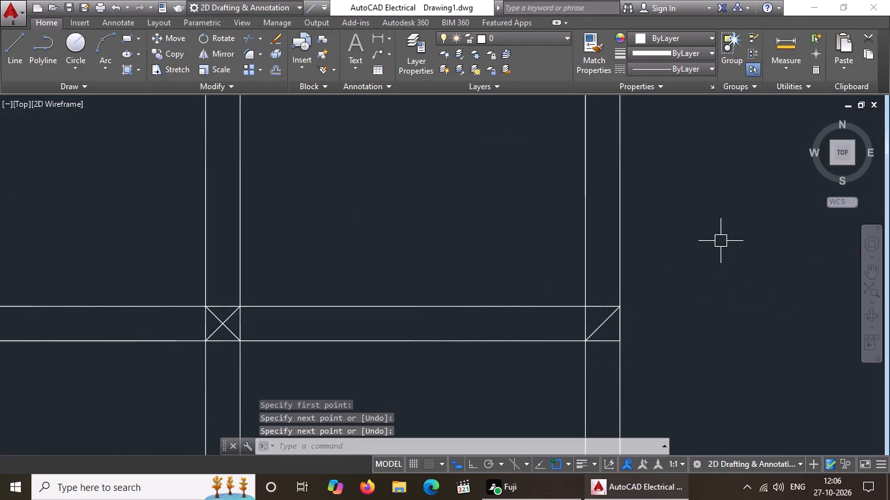
pyautogui.press('l')
pyautogui.press('Return')
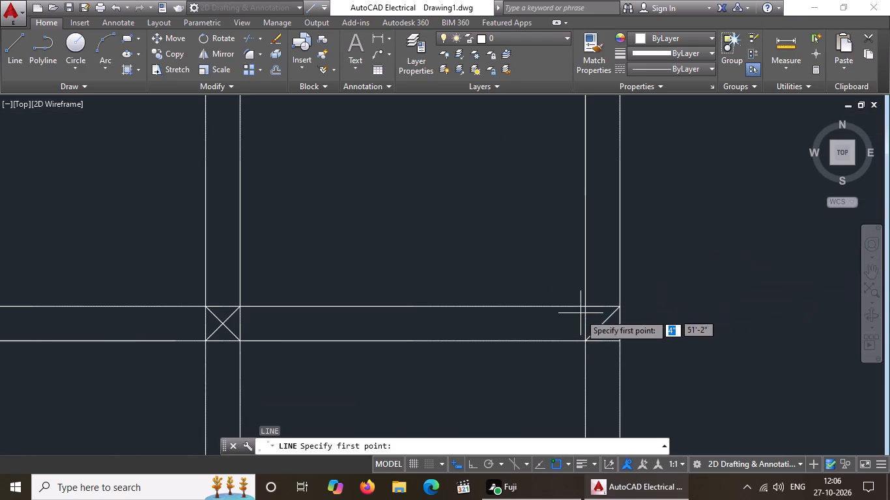
pyautogui.click(582, 305)
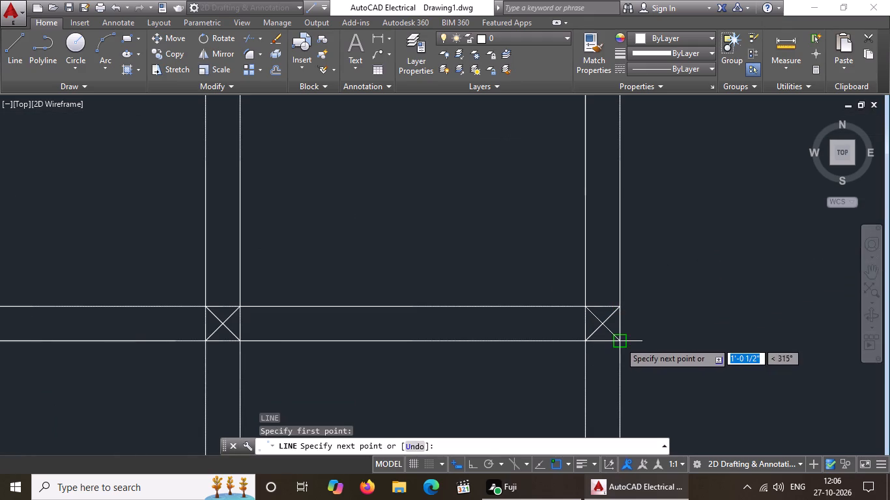
pyautogui.click(620, 342)
pyautogui.press('Return')
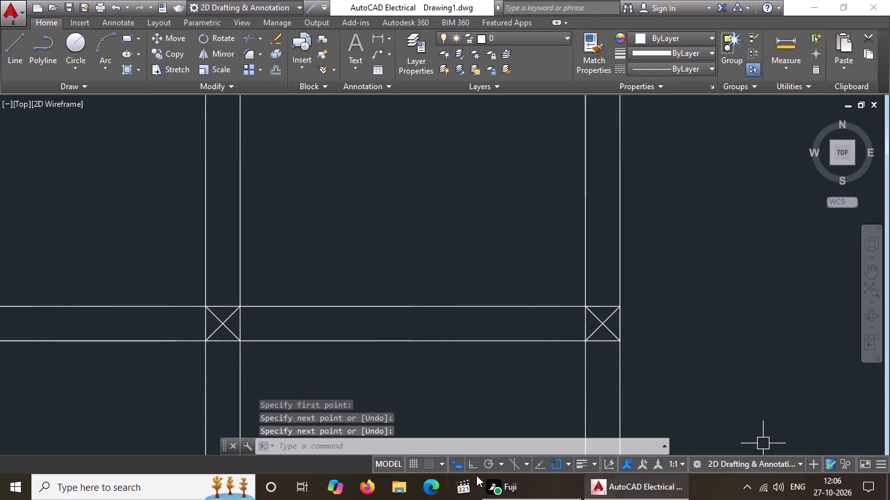
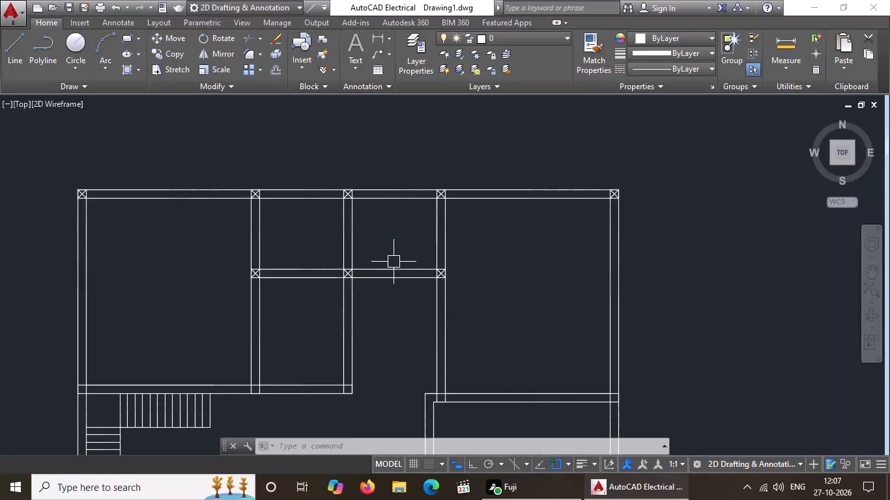
# Draw two crossing diagonal lines marking a column where the left exterior wall meets the horizontal wall above the staircase.
pyautogui.press('Escape')
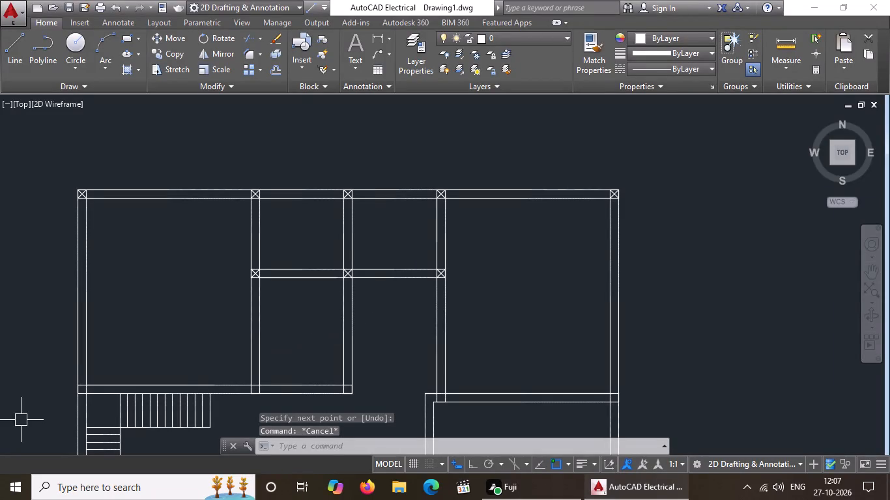
pyautogui.scroll(-1, 109, 342)
pyautogui.scroll(3, 83, 382)
pyautogui.scroll(1, 186, 359)
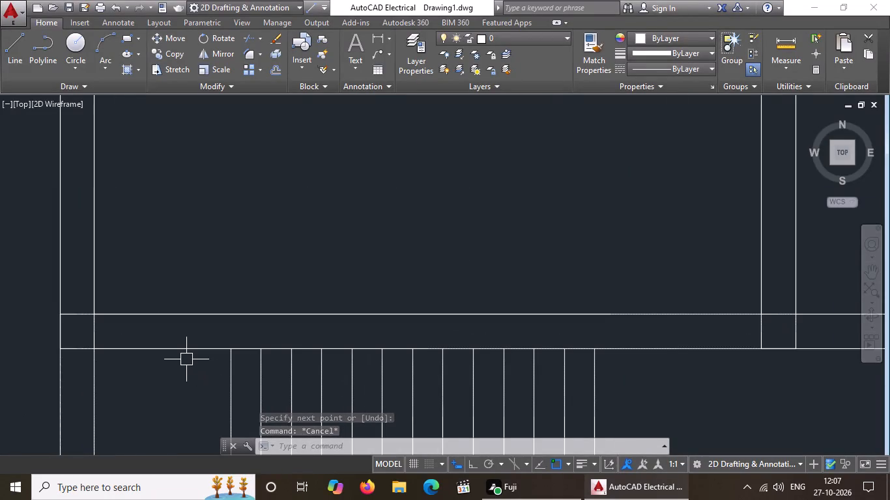
pyautogui.press('l')
pyautogui.press('Return')
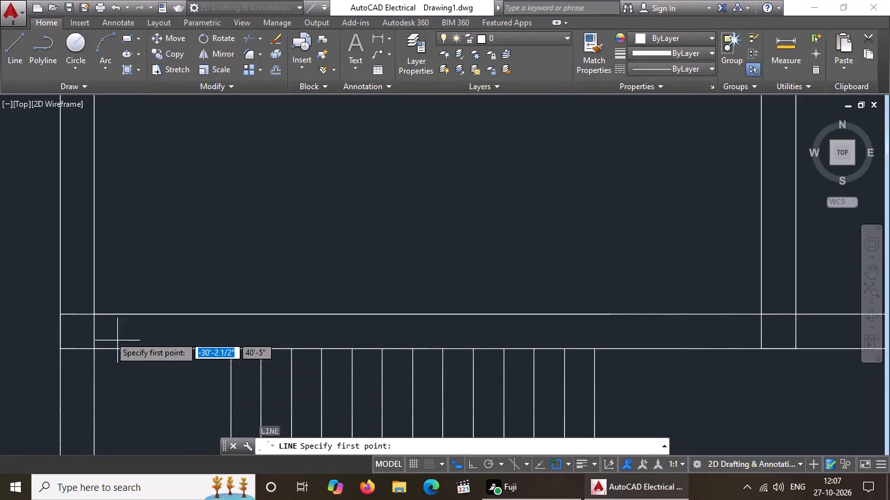
pyautogui.moveTo(61, 351); pyautogui.dragTo(70, 344)
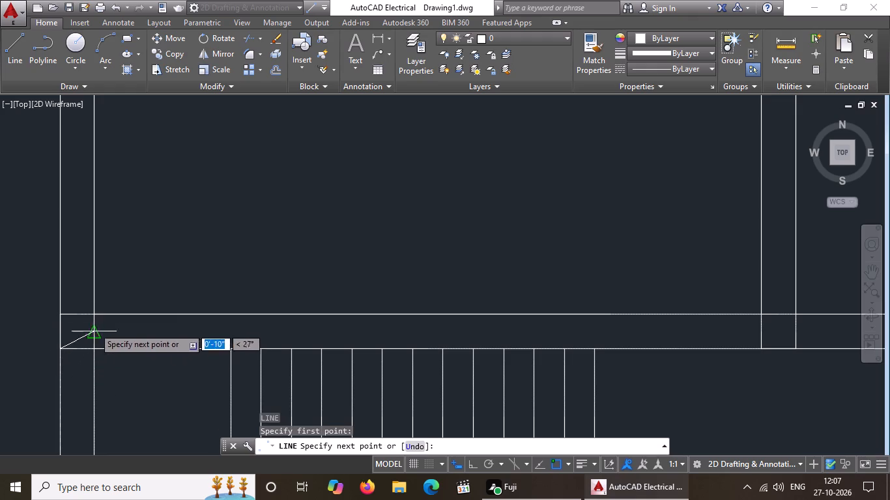
pyautogui.moveTo(94, 313); pyautogui.dragTo(122, 290)
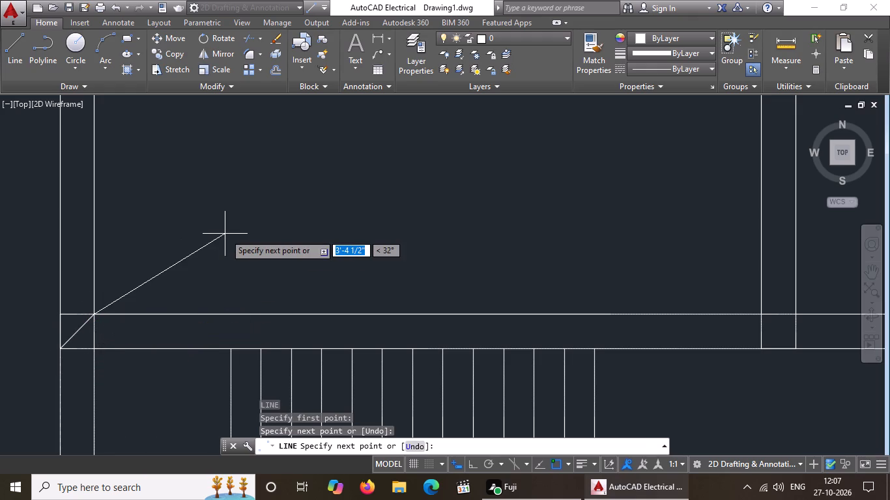
pyautogui.press('Return')
pyautogui.press('l')
pyautogui.press('Return')
pyautogui.scroll(-4, 186, 232)
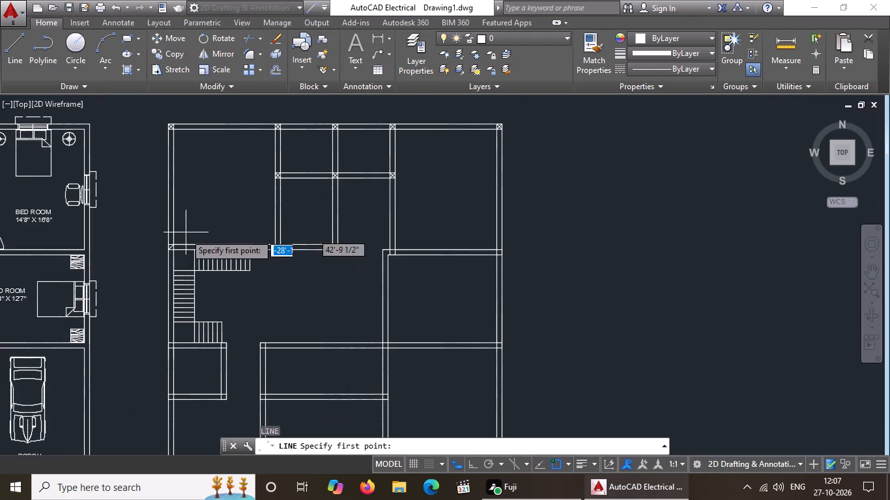
pyautogui.scroll(3, 170, 242)
pyautogui.click(159, 253)
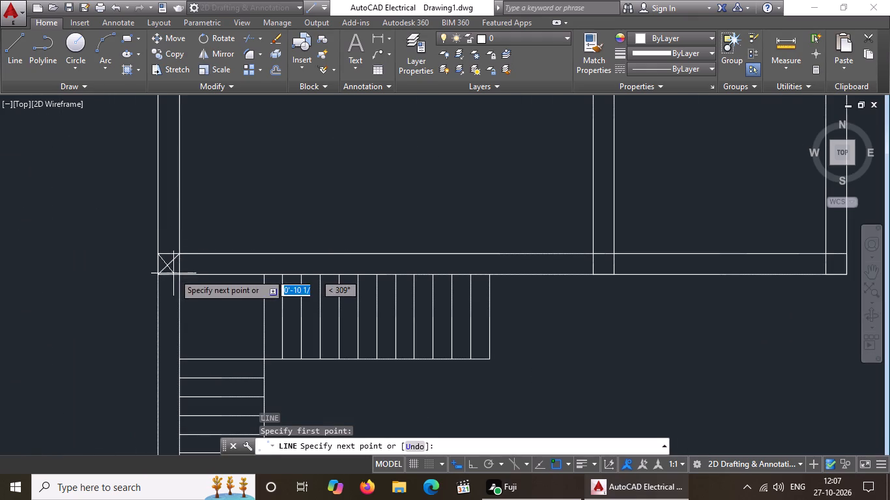
pyautogui.moveTo(180, 275); pyautogui.dragTo(227, 309)
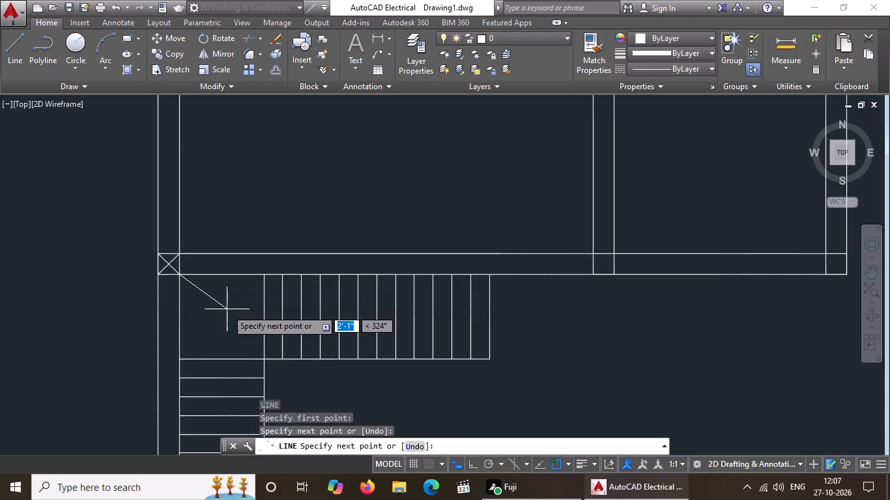
pyautogui.press('Return')
# Draw crossing diagonal lines marking a column at the middle wall junction, east of the upper stair flight on the same horizontal wall.
pyautogui.press('l')
pyautogui.press('Return')
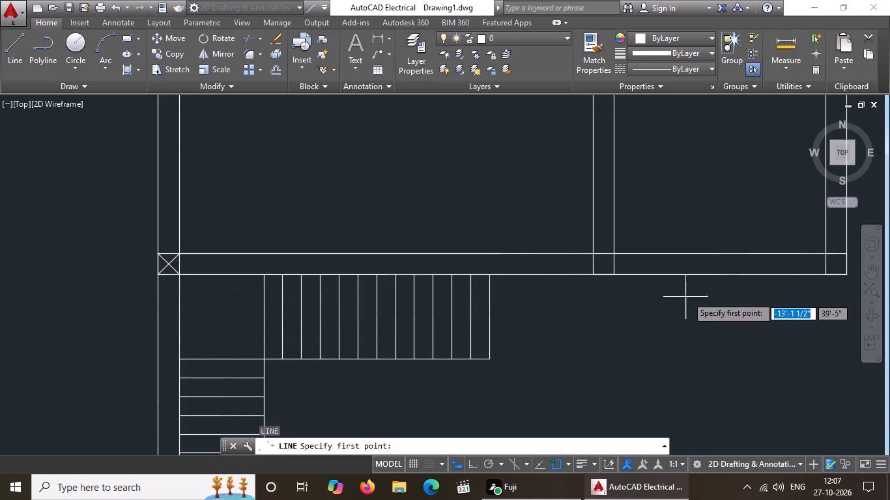
pyautogui.scroll(3, 642, 258)
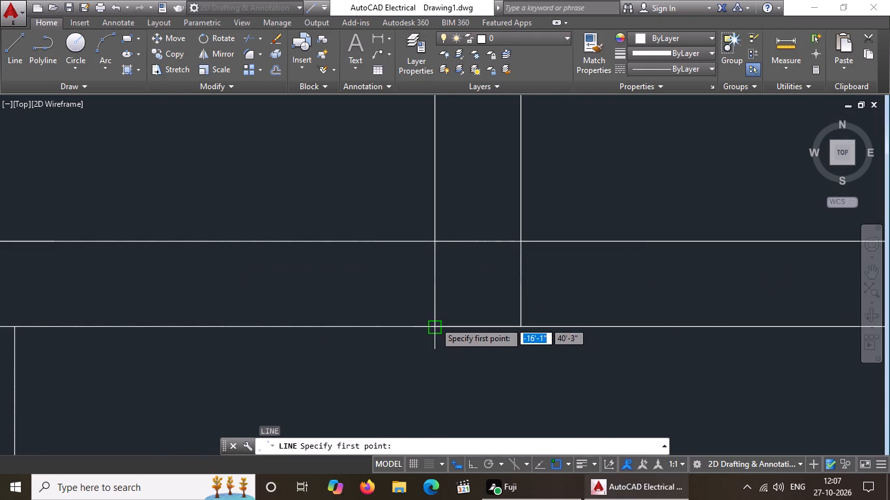
pyautogui.moveTo(435, 324); pyautogui.dragTo(444, 309)
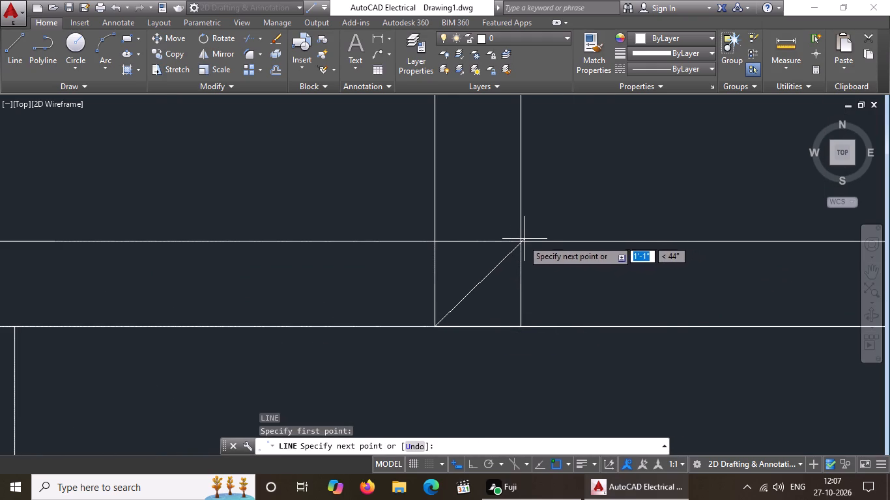
pyautogui.moveTo(520, 241); pyautogui.dragTo(541, 206)
pyautogui.press('Return')
pyautogui.press('l')
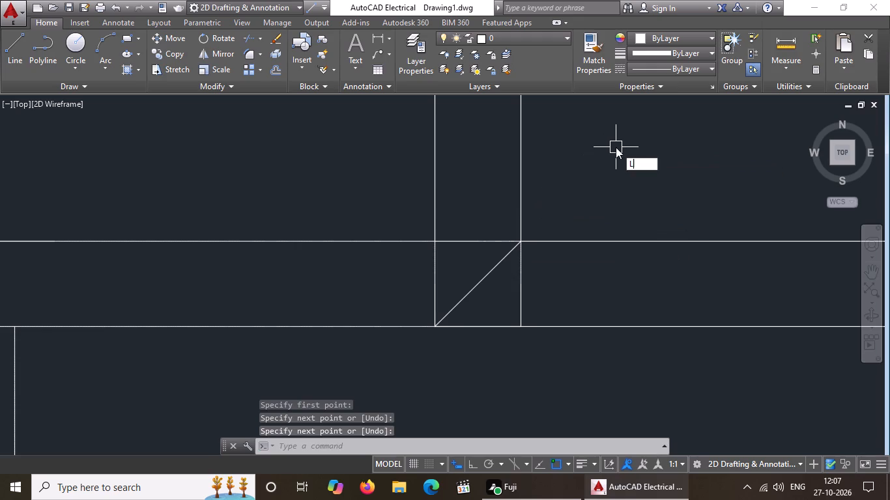
pyautogui.press('Return')
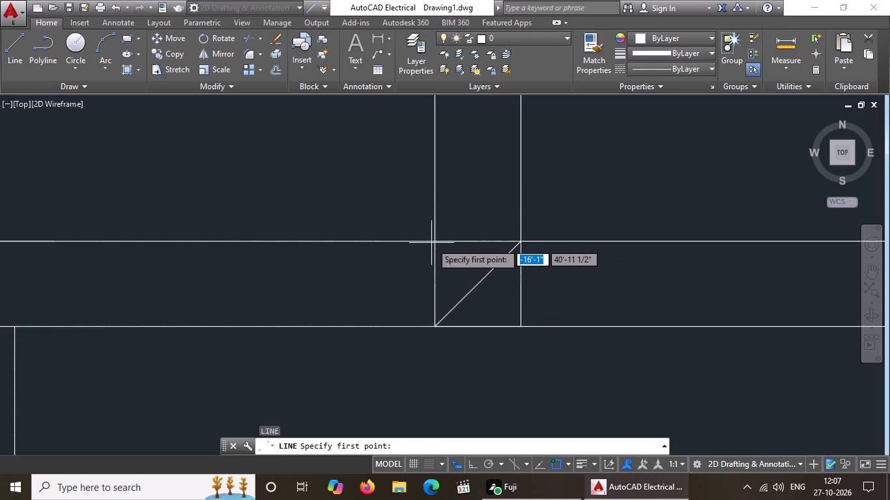
pyautogui.click(433, 240)
pyautogui.moveTo(521, 324); pyautogui.dragTo(545, 372)
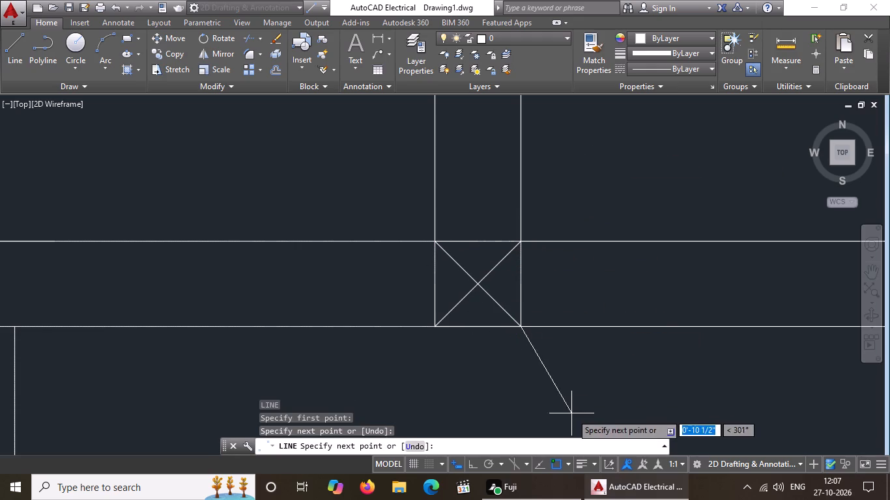
pyautogui.press('Return')
# Draw crossing diagonal lines marking a column at the east end corner of the horizontal wall above the staircase.
pyautogui.press('l')
pyautogui.press('Return')
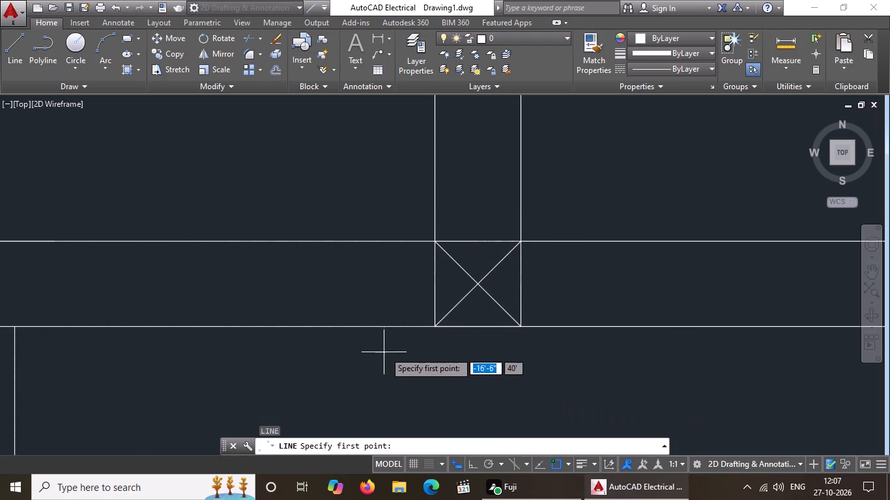
pyautogui.scroll(-4, 394, 346)
pyautogui.scroll(3, 561, 343)
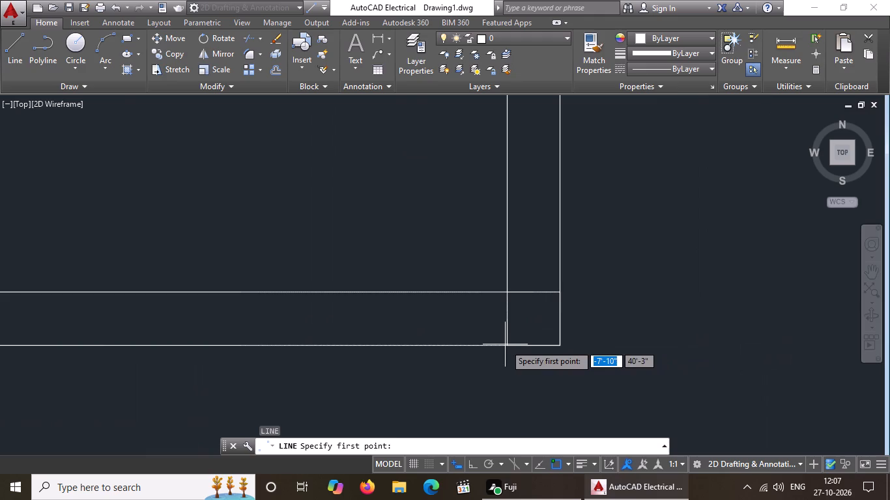
pyautogui.click(505, 343)
pyautogui.press('Escape')
pyautogui.press('l')
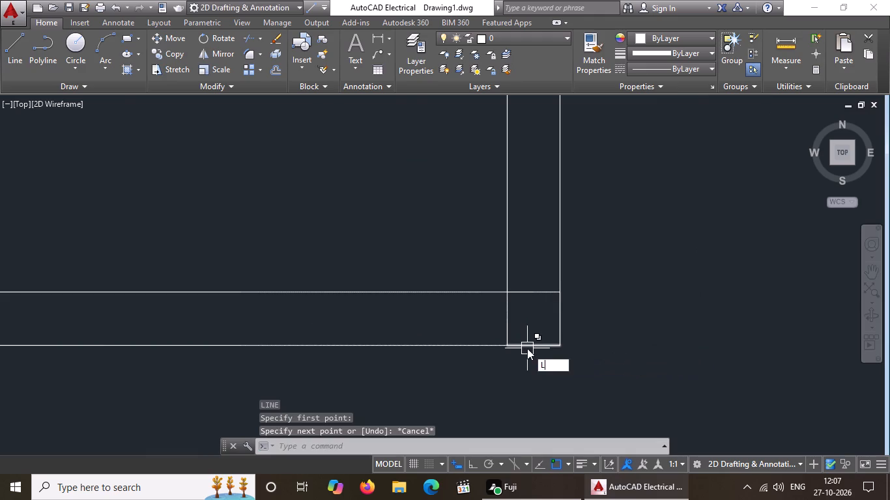
pyautogui.press('Return')
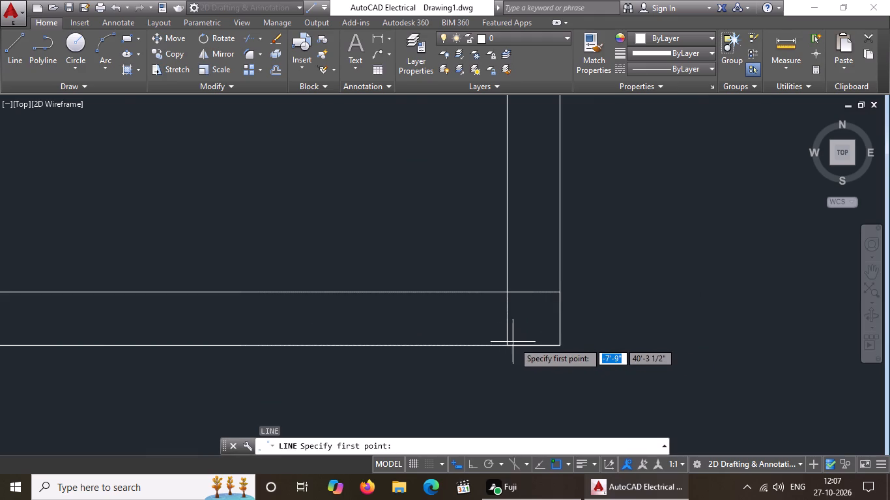
pyautogui.moveTo(506, 344); pyautogui.dragTo(515, 339)
pyautogui.moveTo(559, 293); pyautogui.dragTo(568, 283)
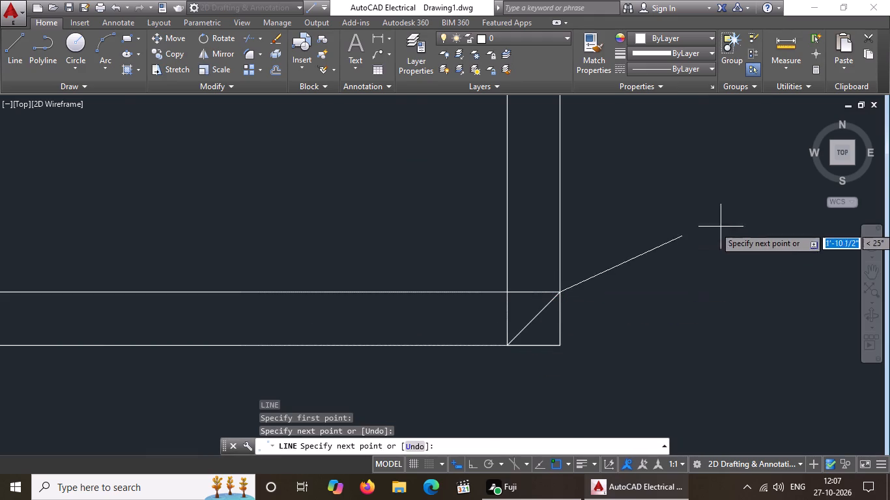
pyautogui.press('Return')
pyautogui.press('l')
pyautogui.press('Return')
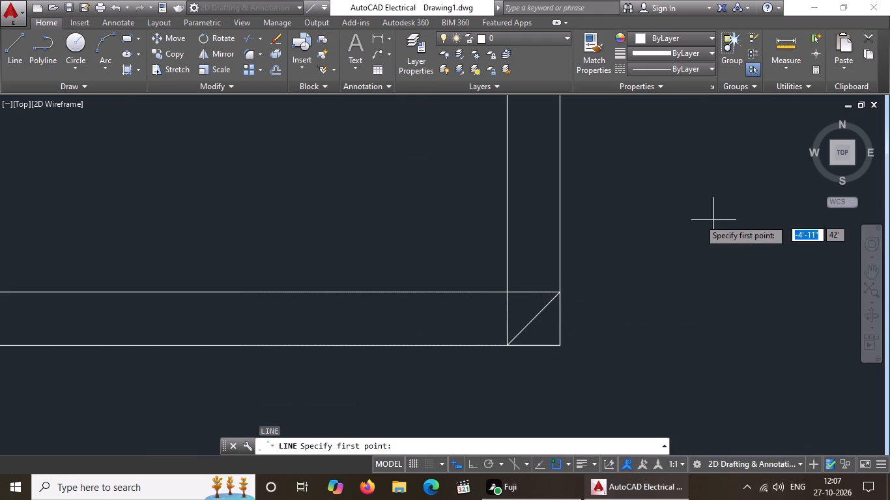
pyautogui.click(506, 292)
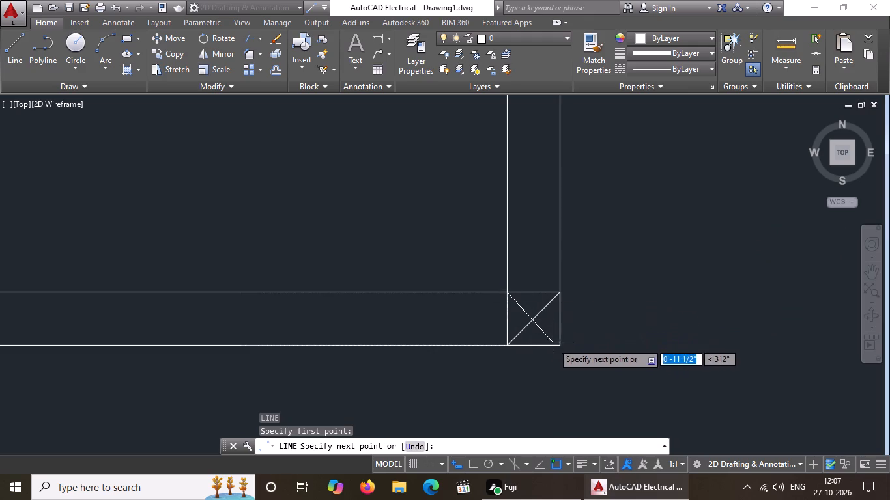
pyautogui.moveTo(556, 346); pyautogui.dragTo(670, 369)
pyautogui.press('Return')
# Draw crossing diagonal lines marking a column where the upper-right room's west wall meets its bottom wall.
pyautogui.press('l')
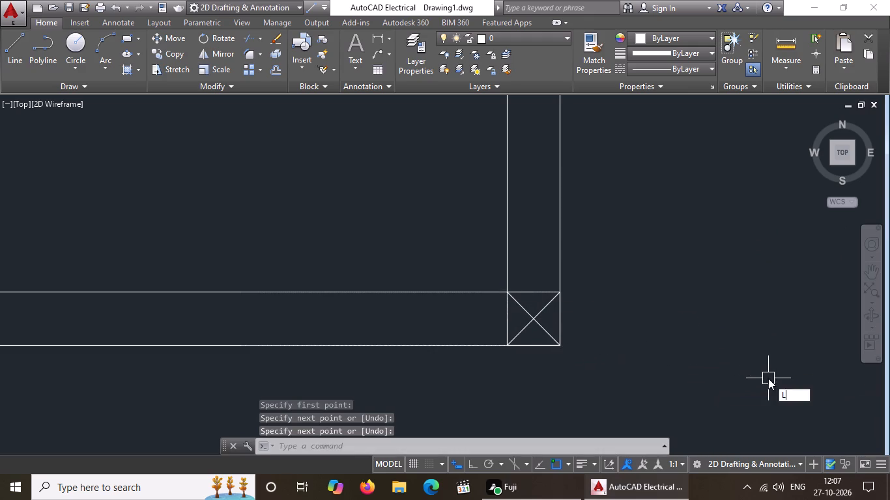
pyautogui.press('Return')
pyautogui.scroll(-3, 668, 333)
pyautogui.scroll(-3, 766, 324)
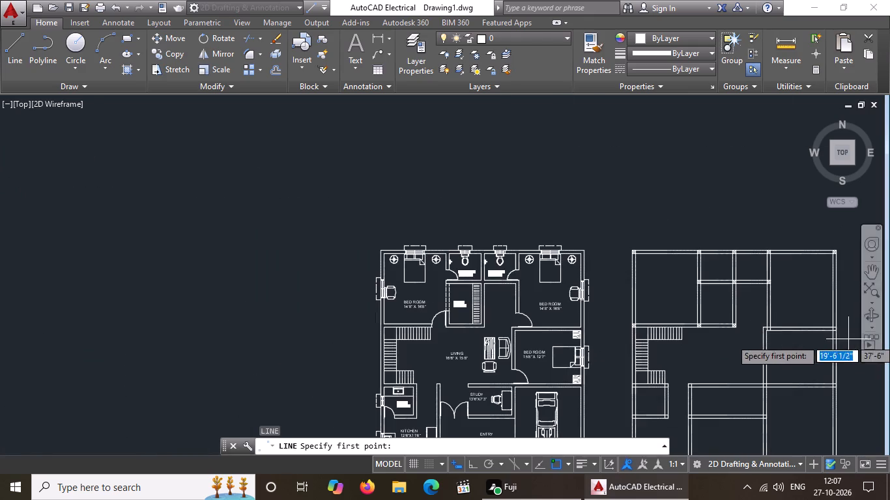
pyautogui.scroll(3, 852, 332)
pyautogui.scroll(3, 496, 326)
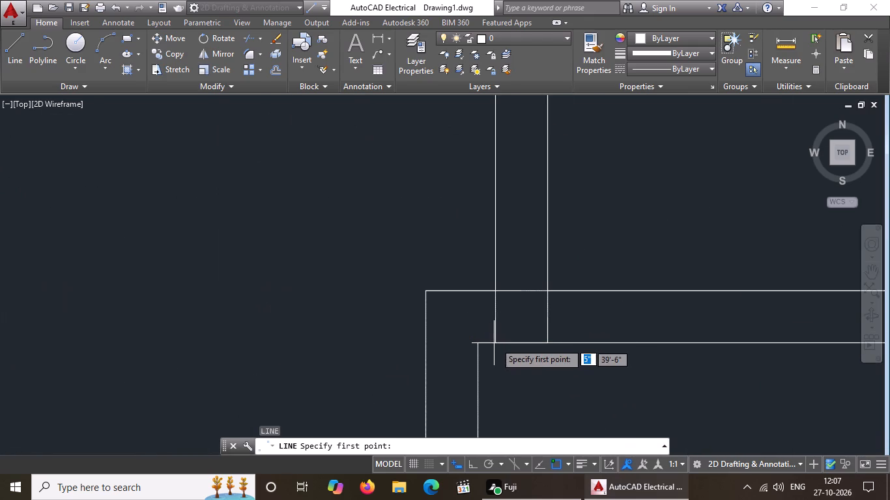
pyautogui.moveTo(496, 342); pyautogui.dragTo(510, 327)
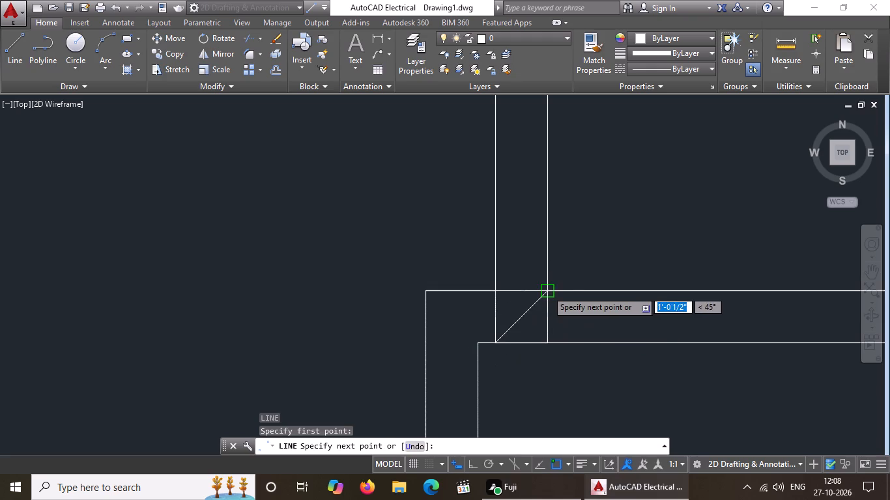
pyautogui.moveTo(547, 290); pyautogui.dragTo(566, 270)
pyautogui.press('Return')
pyautogui.press('l')
pyautogui.press('Return')
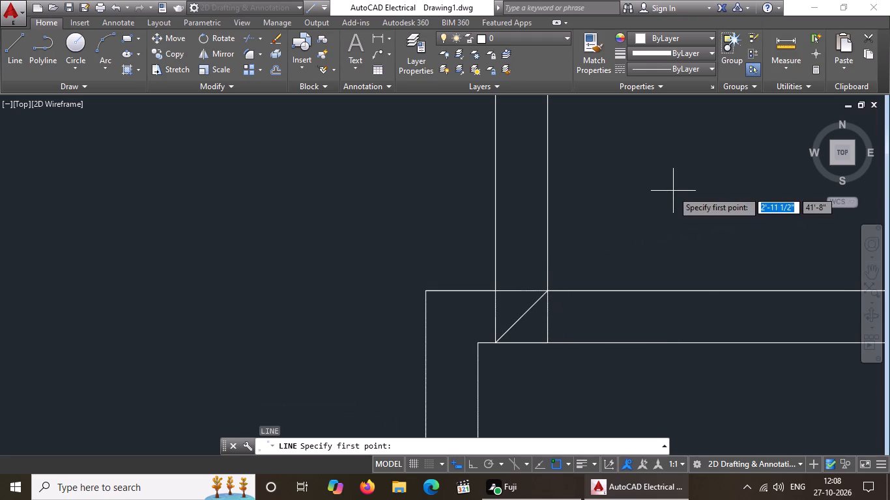
pyautogui.click(495, 291)
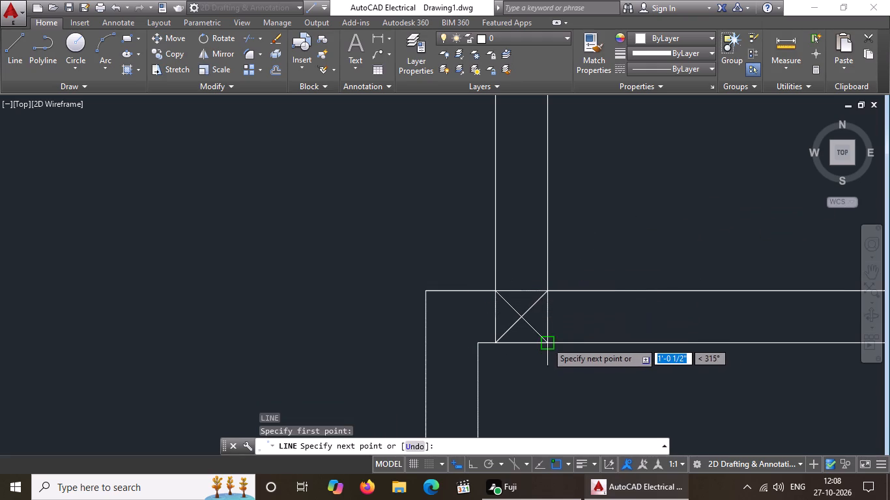
pyautogui.click(547, 340)
pyautogui.scroll(-4, 609, 353)
pyautogui.press('Return')
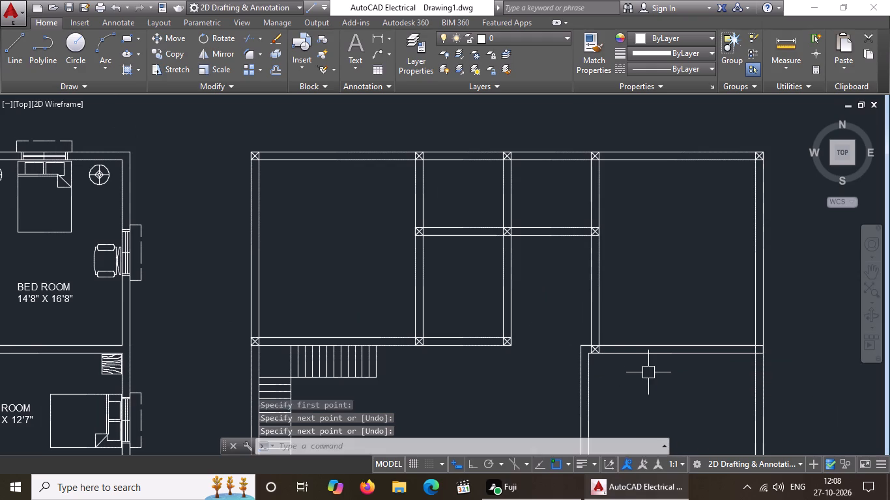
# Draw crossing diagonal lines marking a column where the upper-right room's bottom wall meets the right exterior wall.
pyautogui.press('l')
pyautogui.press('Return')
pyautogui.scroll(-1, 403, 299)
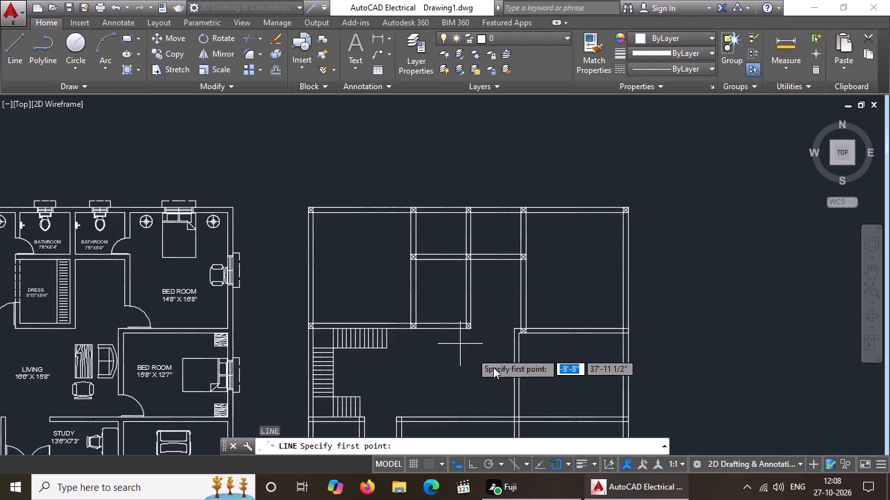
pyautogui.scroll(6, 616, 320)
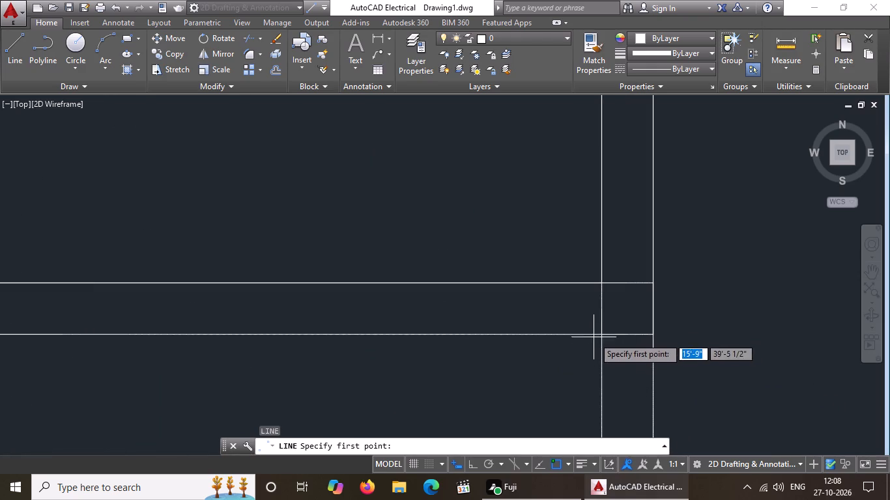
pyautogui.moveTo(603, 334); pyautogui.dragTo(614, 327)
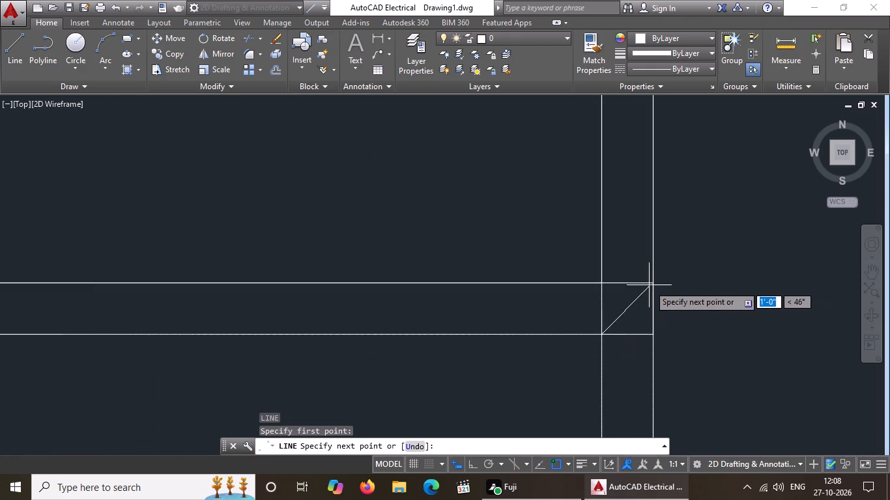
pyautogui.moveTo(653, 282); pyautogui.dragTo(693, 255)
pyautogui.press('Return')
pyautogui.press('l')
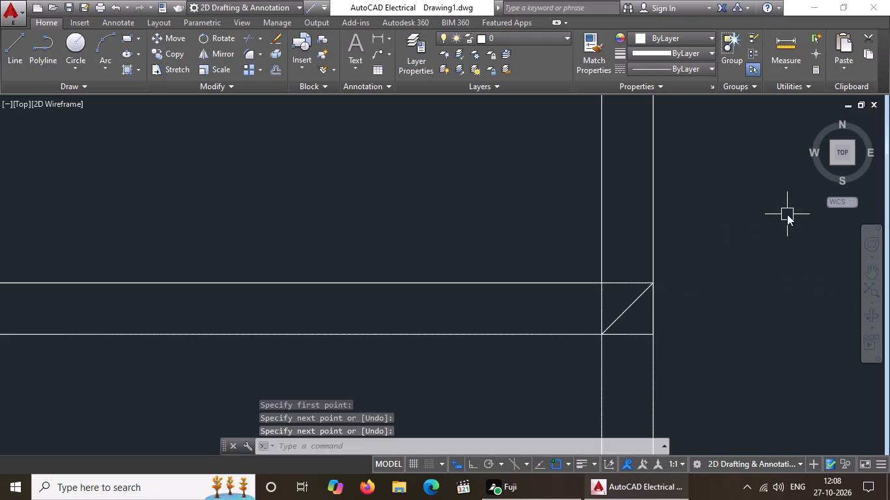
pyautogui.press('Return')
pyautogui.click(598, 283)
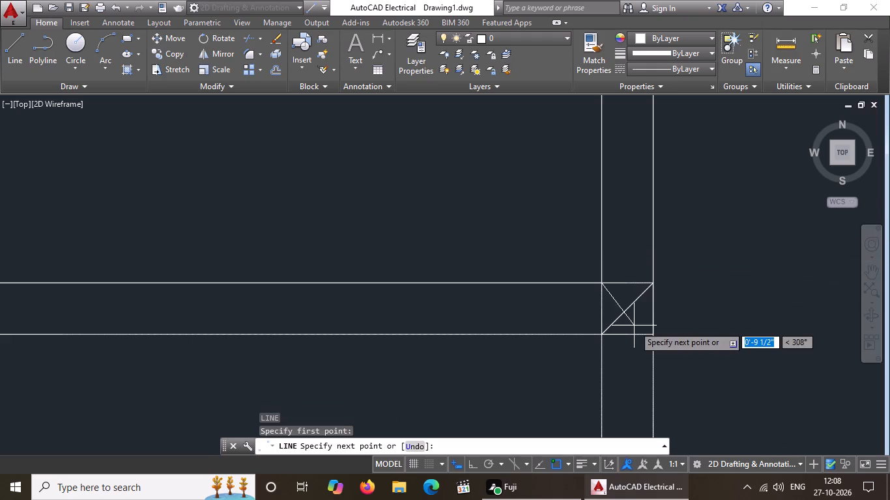
pyautogui.moveTo(652, 335); pyautogui.dragTo(702, 337)
pyautogui.press('Return')
# Draw crossing diagonal lines marking a column where the wall below the staircase meets the left exterior wall.
pyautogui.press('l')
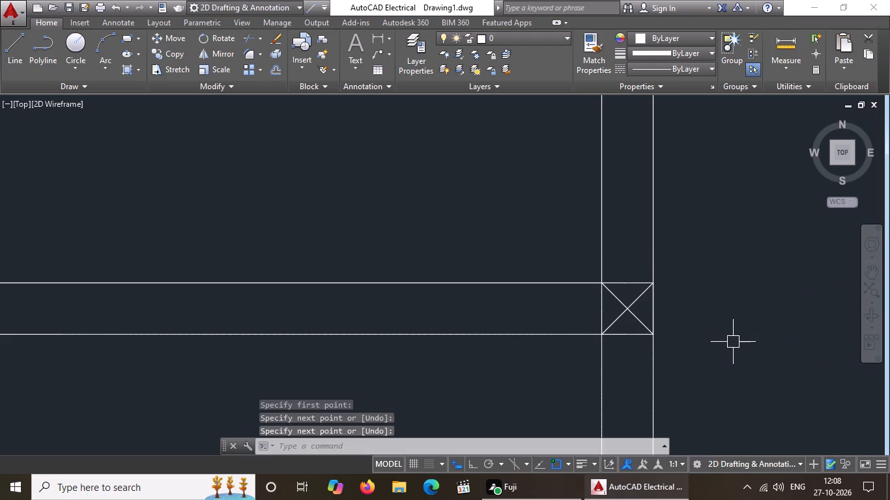
pyautogui.press('Return')
pyautogui.scroll(-5, 558, 266)
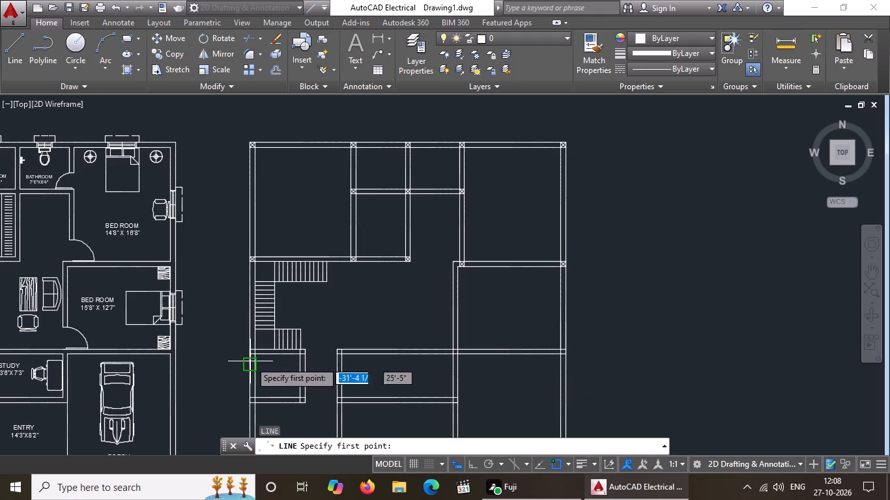
pyautogui.scroll(5, 250, 364)
pyautogui.moveTo(236, 334); pyautogui.dragTo(246, 319)
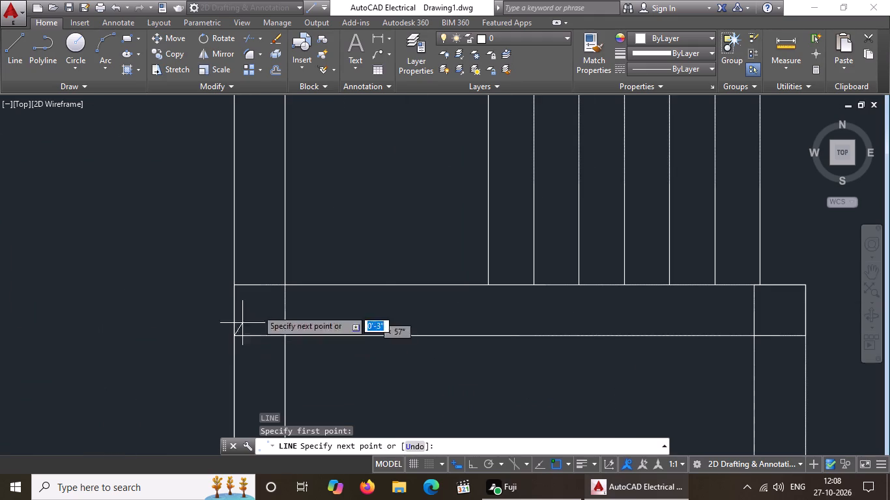
pyautogui.moveTo(285, 284); pyautogui.dragTo(332, 243)
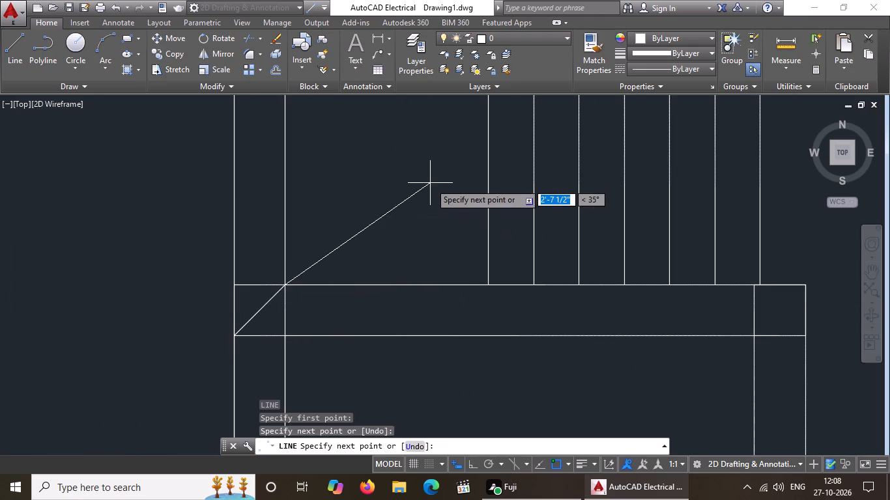
pyautogui.press('Return')
pyautogui.press('l')
pyautogui.press('Return')
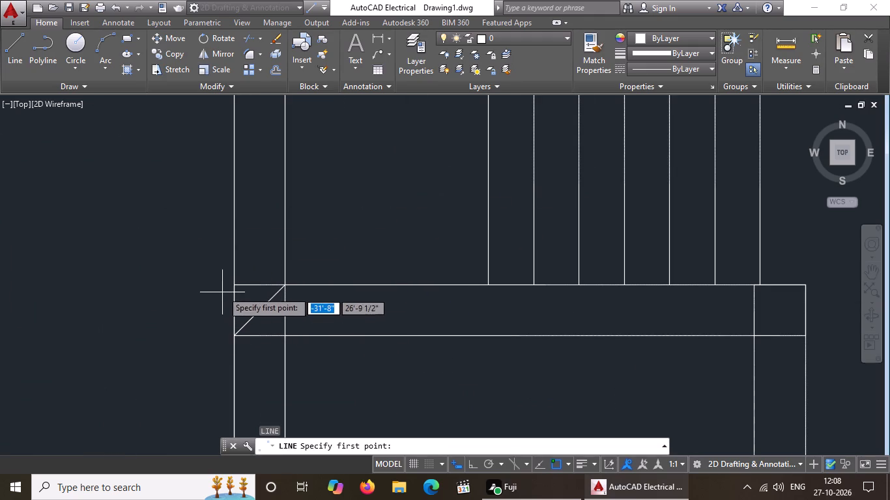
pyautogui.moveTo(234, 287); pyautogui.dragTo(244, 296)
pyautogui.moveTo(283, 336); pyautogui.dragTo(314, 355)
pyautogui.press('Return')
# Draw crossing diagonal lines marking a column at the east end corner of the short wall below the staircase.
pyautogui.press('l')
pyautogui.press('Return')
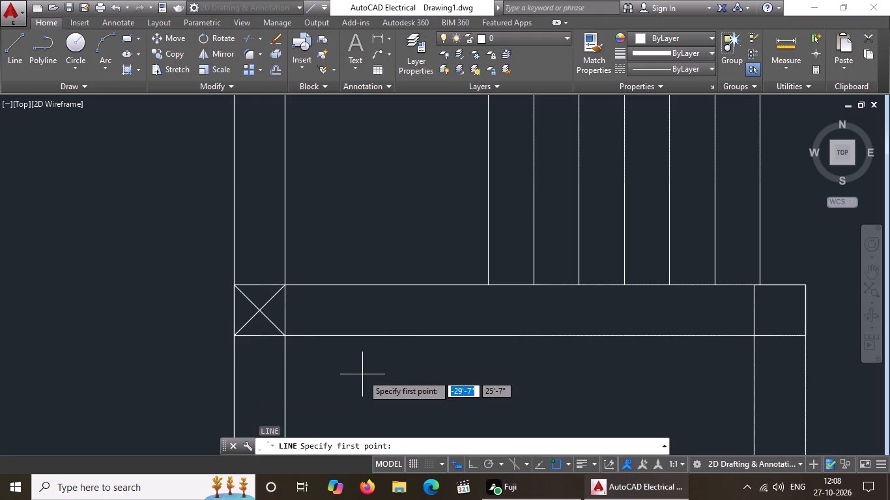
pyautogui.scroll(-3, 455, 172)
pyautogui.scroll(2, 539, 208)
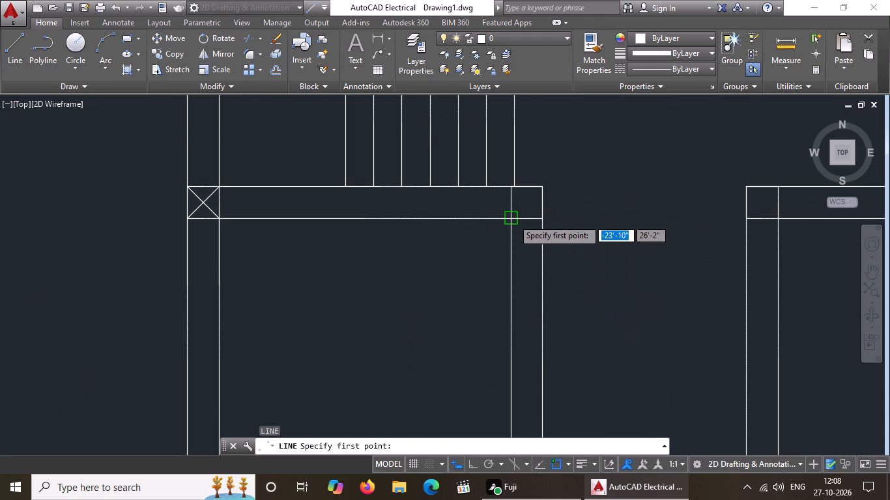
pyautogui.moveTo(513, 219); pyautogui.dragTo(515, 210)
pyautogui.moveTo(543, 191); pyautogui.dragTo(559, 165)
pyautogui.press('Return')
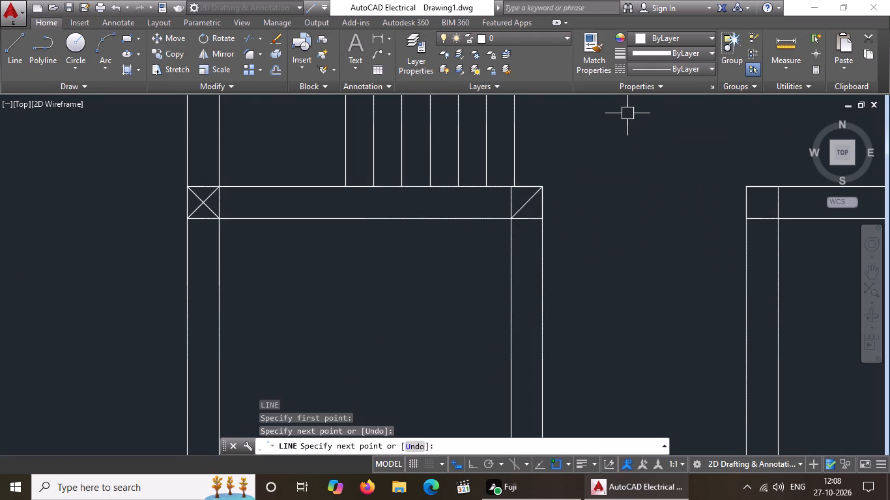
pyautogui.press('l')
pyautogui.press('Return')
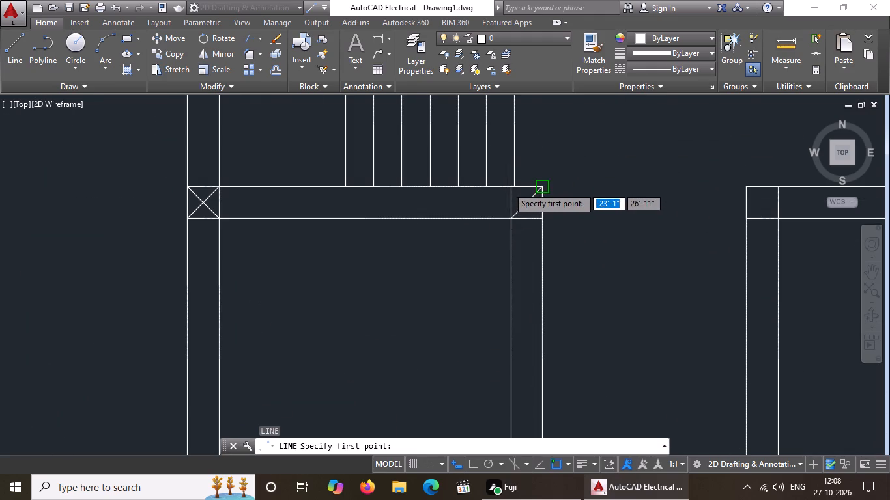
pyautogui.click(512, 188)
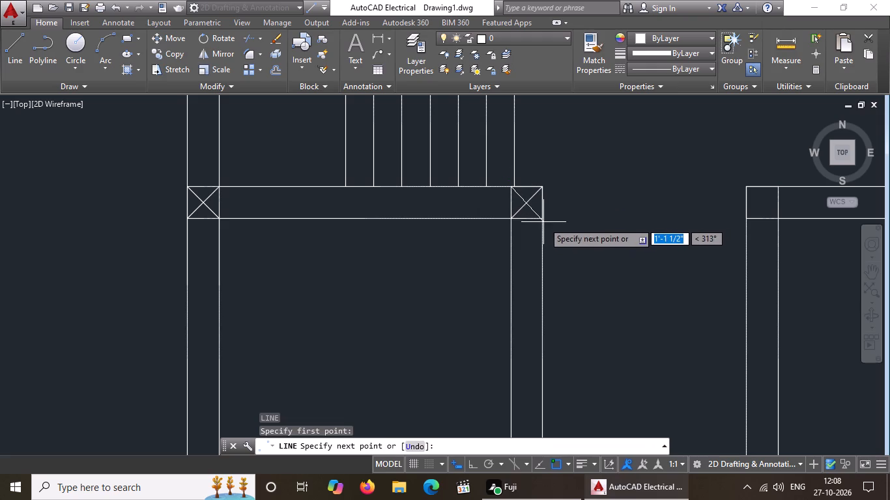
pyautogui.moveTo(542, 217); pyautogui.dragTo(586, 220)
pyautogui.press('Return')
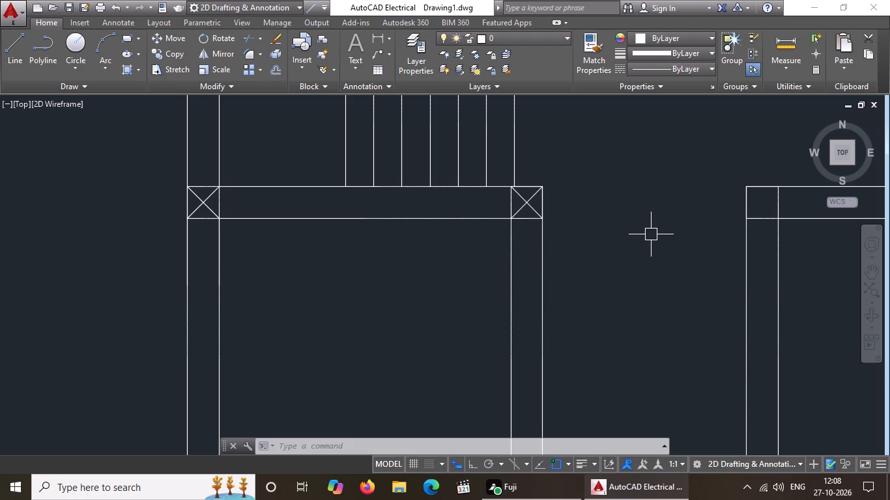
# Draw crossing diagonal lines marking a column at the west end corner of the long horizontal wall, across the opening from the small room.
pyautogui.scroll(-4, 642, 236)
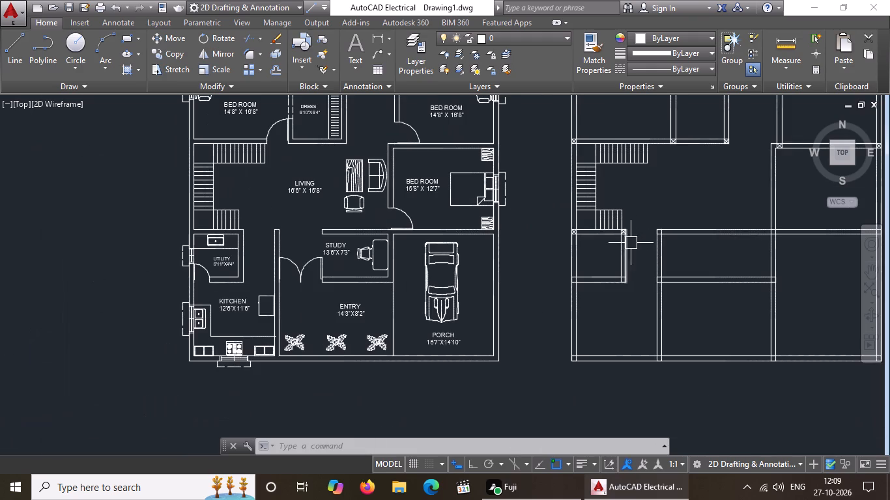
pyautogui.moveTo(706, 249); pyautogui.dragTo(609, 280, button='middle')
pyautogui.press('Escape')
pyautogui.press('Escape')
pyautogui.press('Escape')
pyautogui.press('Escape')
pyautogui.press('Escape')
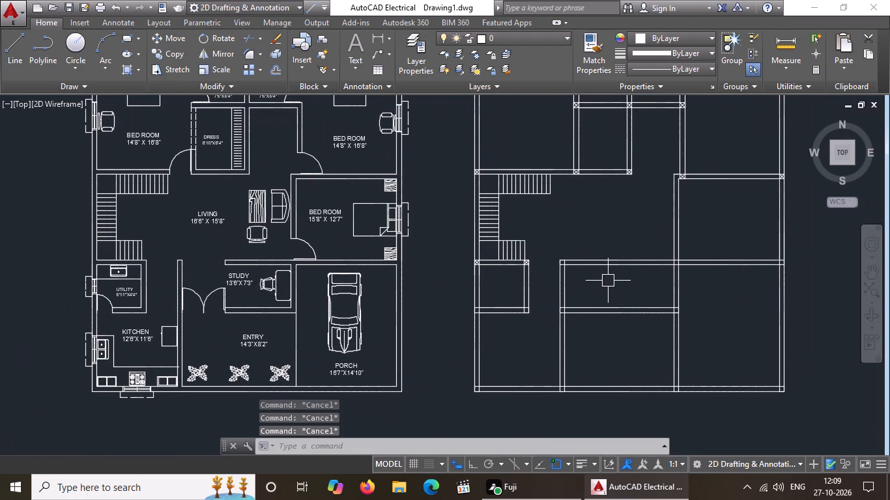
pyautogui.press('l')
pyautogui.press('Return')
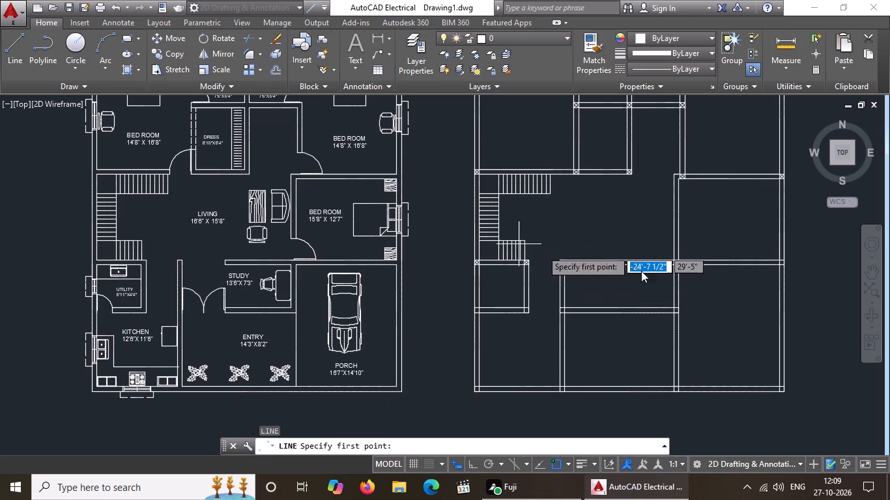
pyautogui.scroll(4, 650, 258)
pyautogui.scroll(-3, 239, 262)
pyautogui.scroll(3, 174, 268)
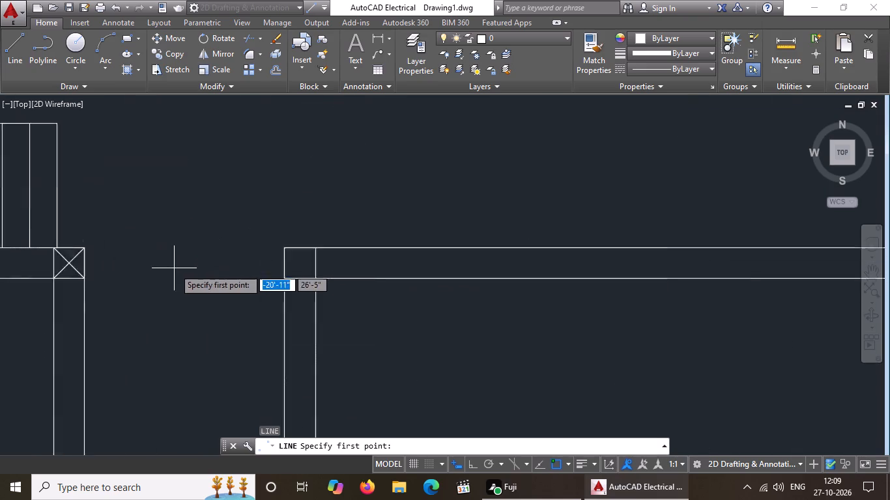
pyautogui.scroll(1, 174, 268)
pyautogui.click(350, 283)
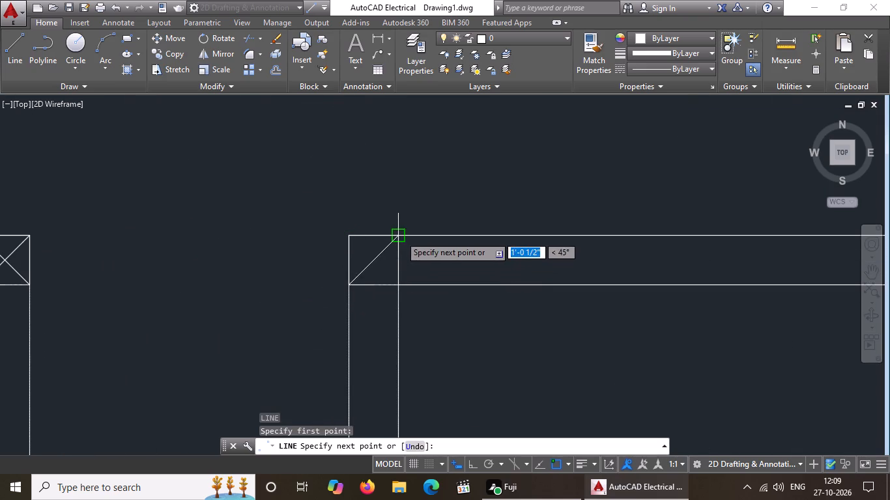
pyautogui.moveTo(401, 235); pyautogui.dragTo(409, 223)
pyautogui.press('Return')
pyautogui.press('l')
pyautogui.press('Return')
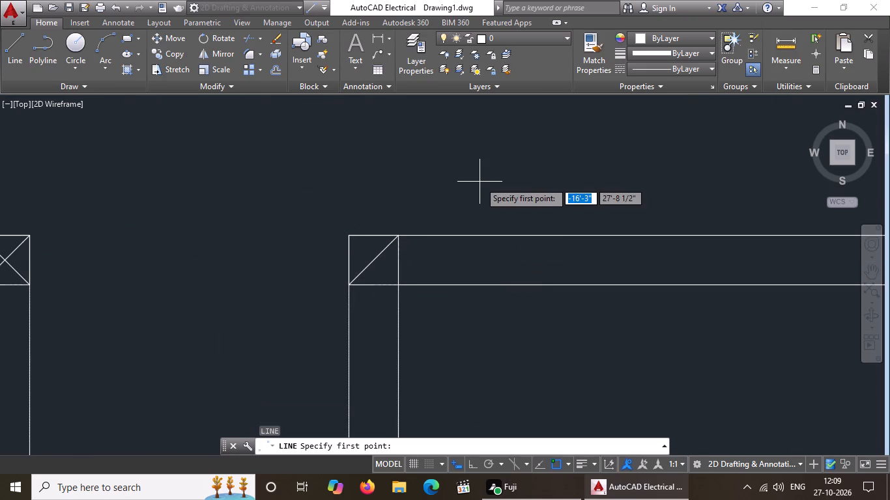
pyautogui.click(351, 233)
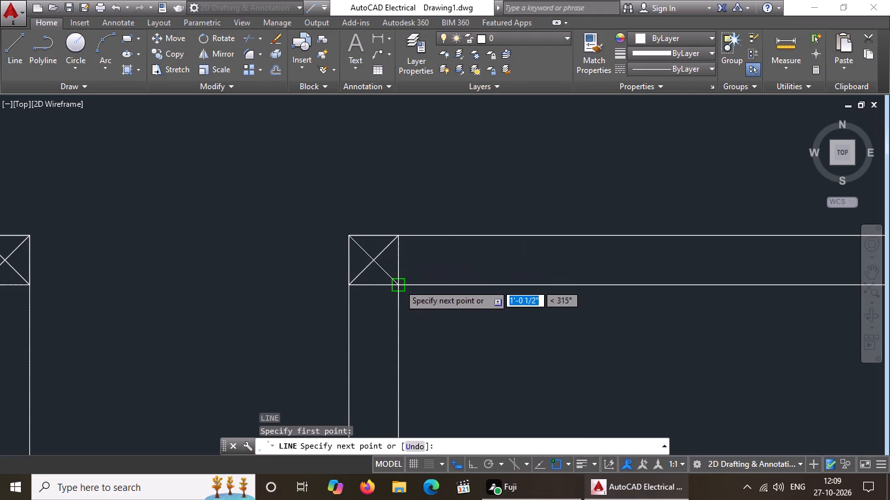
pyautogui.click(399, 284)
pyautogui.press('Return')
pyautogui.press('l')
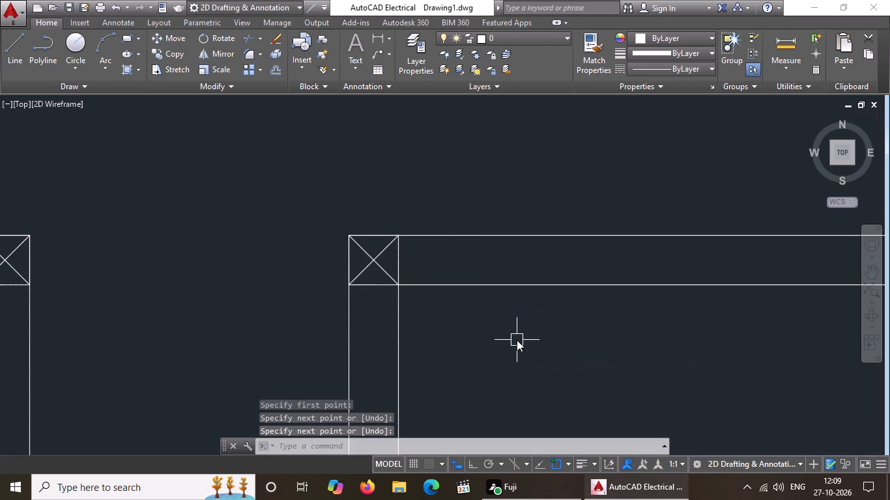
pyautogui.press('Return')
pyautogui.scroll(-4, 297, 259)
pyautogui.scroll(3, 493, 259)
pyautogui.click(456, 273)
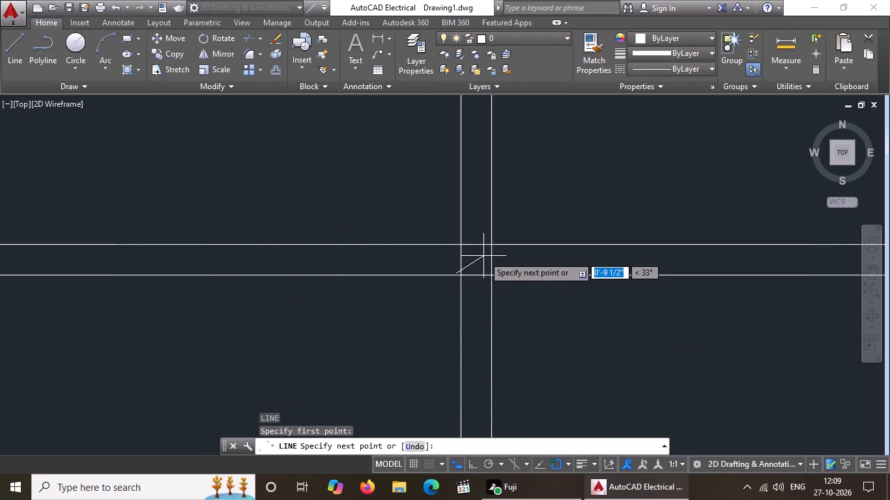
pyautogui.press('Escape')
# Draw crossing diagonal lines marking a column where the long horizontal wall crosses the vertical wall west of the right-hand rooms.
pyautogui.press('l')
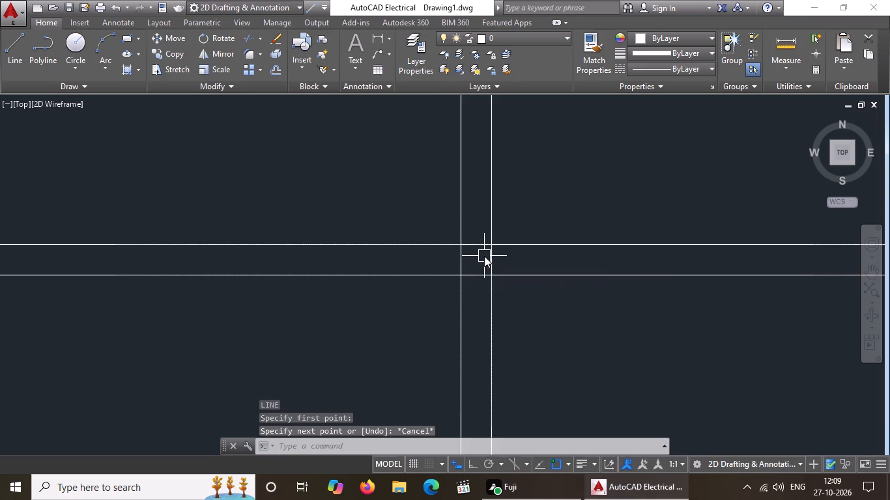
pyautogui.press('Return')
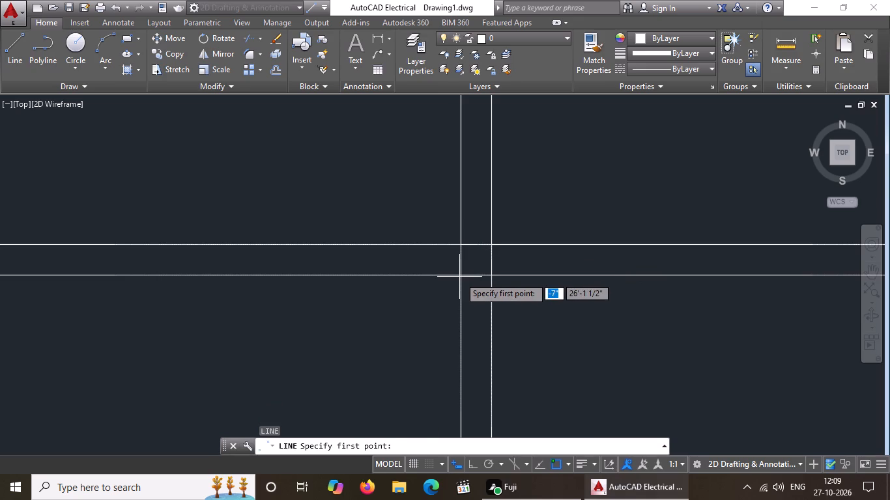
pyautogui.moveTo(459, 276); pyautogui.dragTo(470, 271)
pyautogui.moveTo(487, 245); pyautogui.dragTo(511, 227)
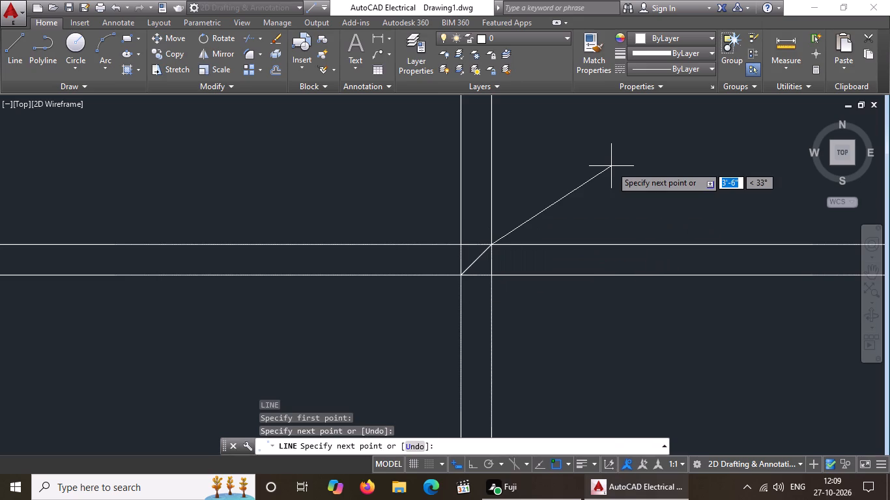
pyautogui.press('Return')
pyautogui.write('LO')
pyautogui.press('Return')
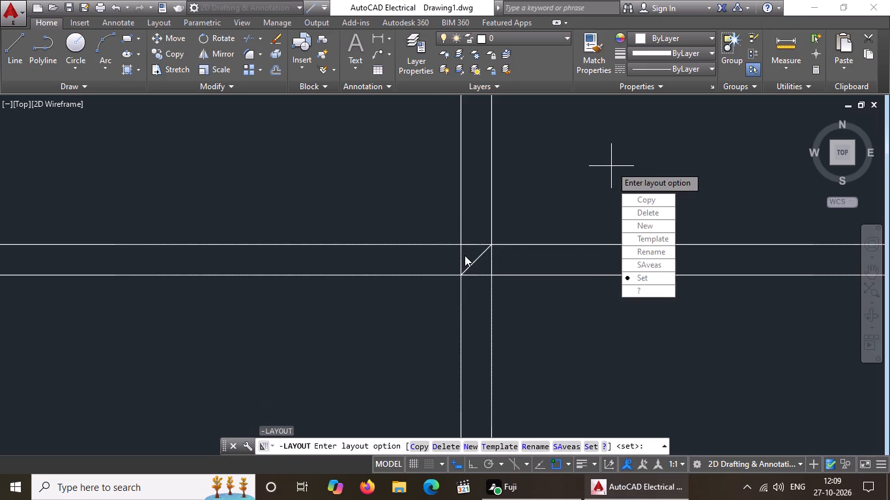
pyautogui.press('Escape')
pyautogui.press('l')
pyautogui.press('Return')
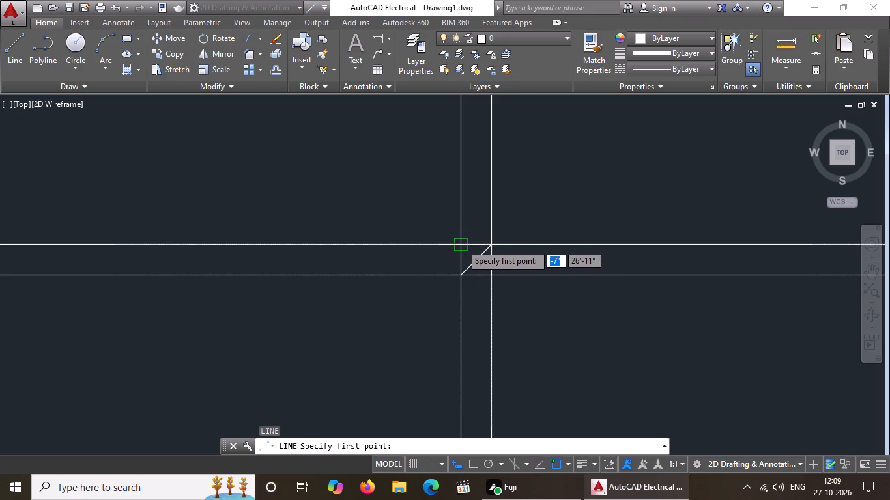
pyautogui.click(461, 243)
pyautogui.moveTo(494, 275); pyautogui.dragTo(575, 322)
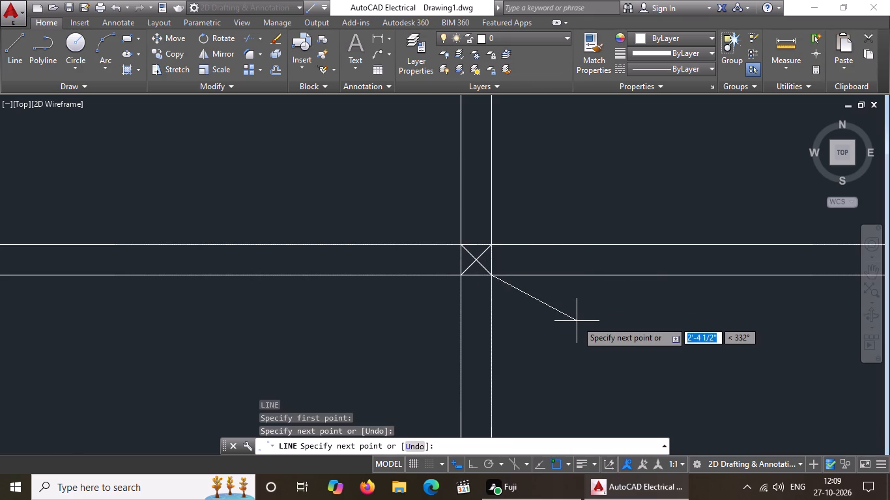
pyautogui.scroll(-4, 577, 321)
pyautogui.press('Return')
# Draw crossing diagonal lines marking a column where the same long horizontal wall meets the right exterior wall.
pyautogui.press('l')
pyautogui.press('Return')
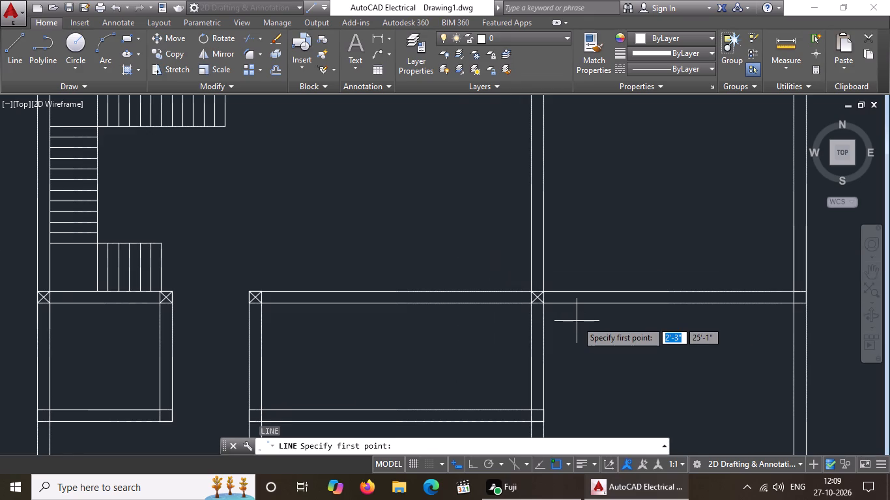
pyautogui.scroll(-3, 748, 286)
pyautogui.scroll(4, 763, 289)
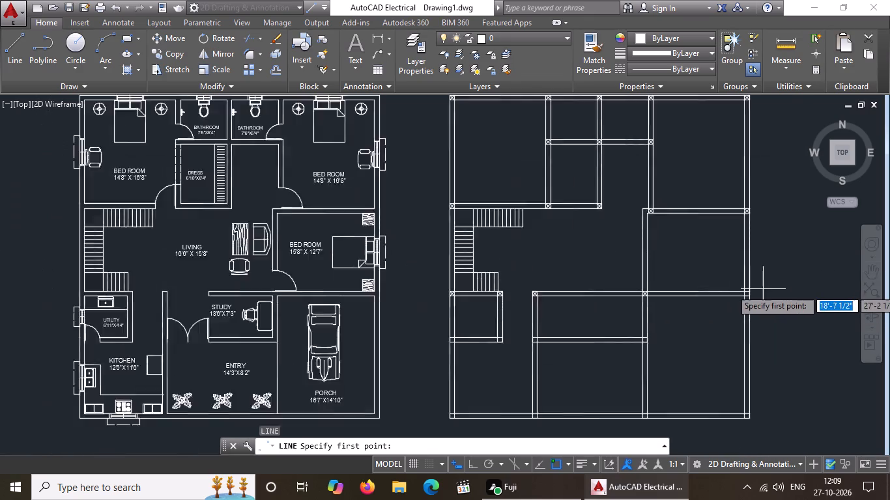
pyautogui.click(713, 309)
pyautogui.scroll(3, 723, 301)
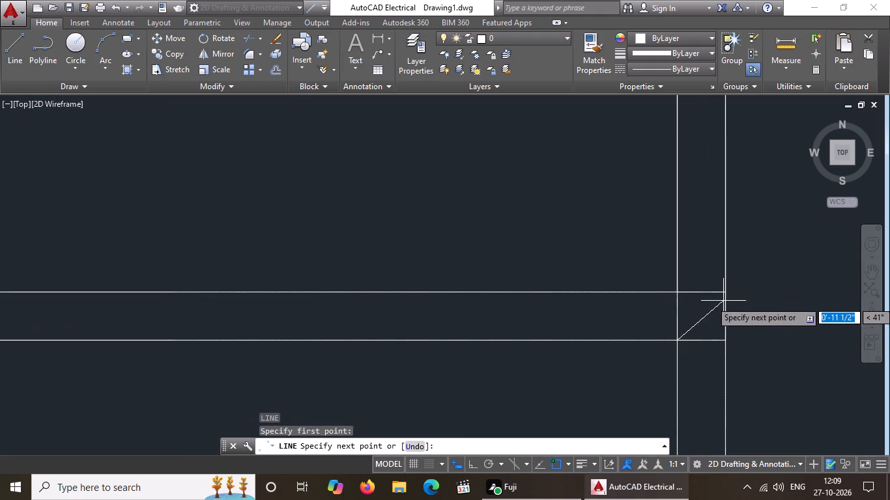
pyautogui.moveTo(725, 290); pyautogui.dragTo(768, 270)
pyautogui.press('Return')
pyautogui.press('l')
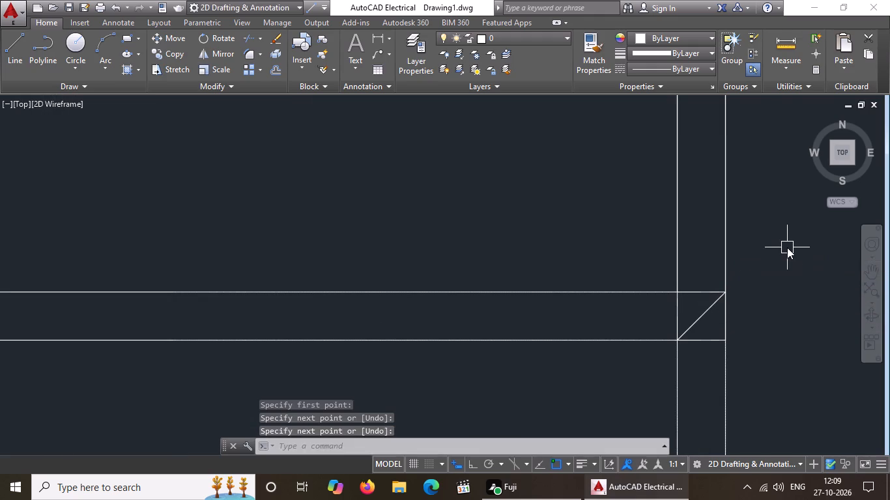
pyautogui.press('Return')
pyautogui.click(674, 293)
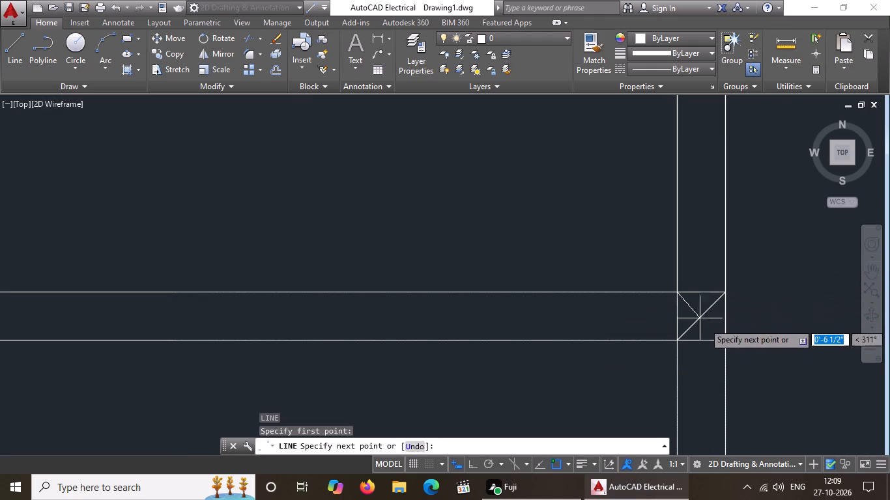
pyautogui.moveTo(725, 341); pyautogui.dragTo(749, 340)
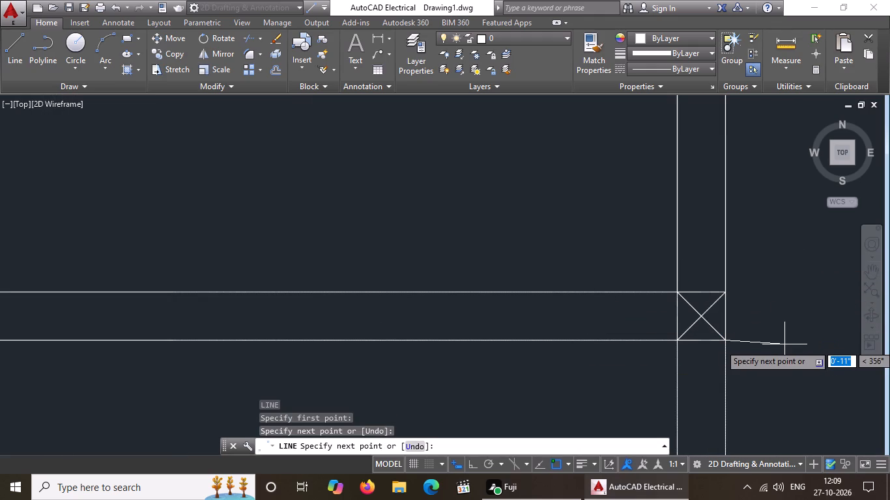
pyautogui.press('Return')
# Draw crossing diagonal lines marking a column where the small room's bottom wall meets the west exterior wall.
pyautogui.press('l')
pyautogui.press('Return')
pyautogui.scroll(-4, 529, 218)
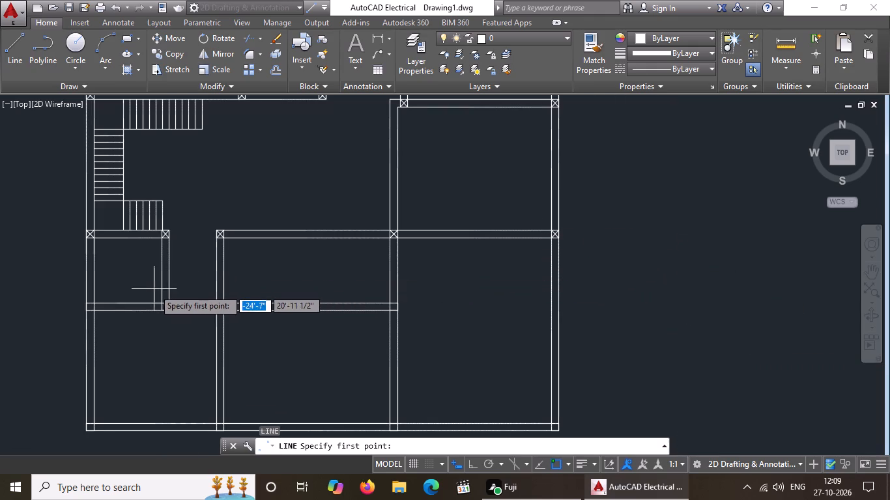
pyautogui.scroll(3, 67, 309)
pyautogui.moveTo(141, 316); pyautogui.dragTo(144, 306)
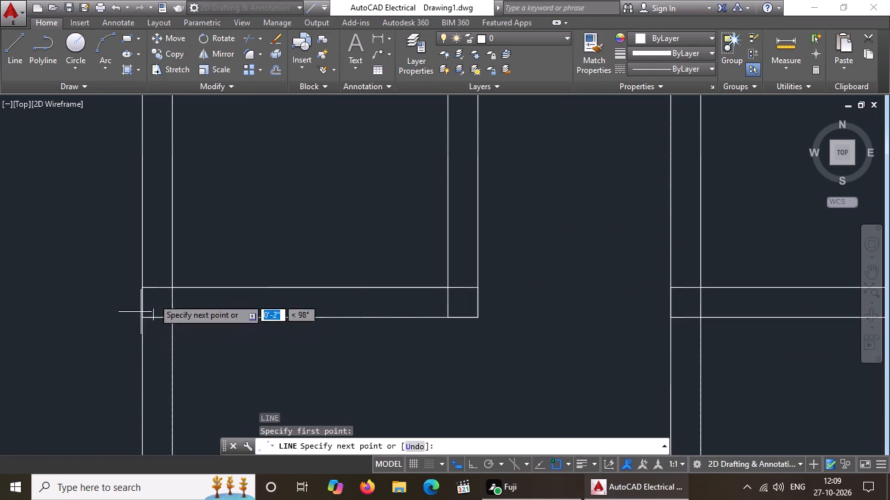
pyautogui.moveTo(171, 287); pyautogui.dragTo(192, 269)
pyautogui.press('Return')
pyautogui.press('l')
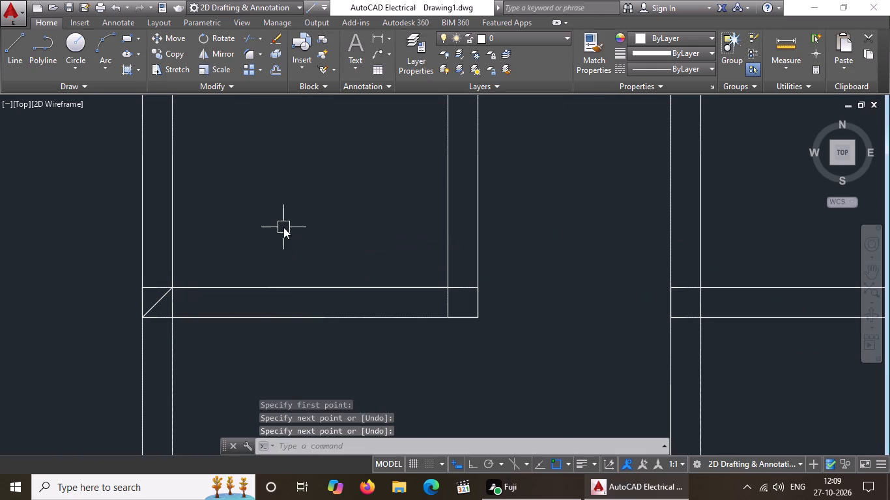
pyautogui.press('Return')
pyautogui.click(142, 284)
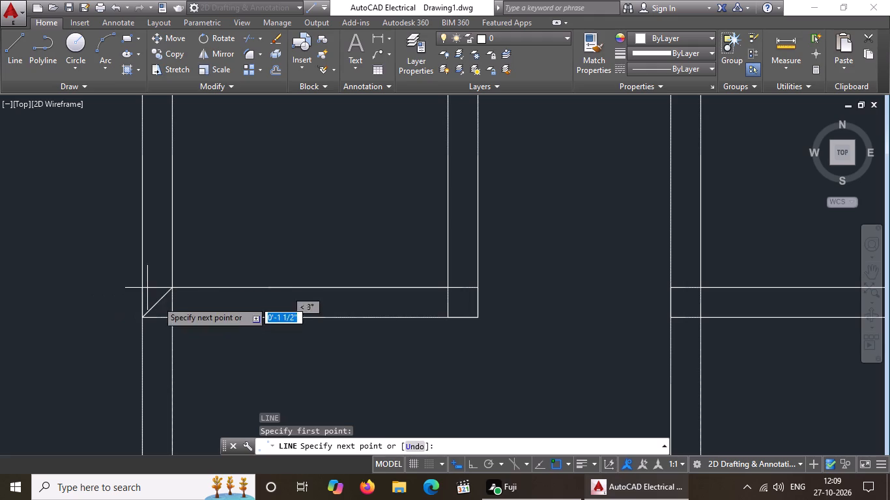
pyautogui.moveTo(169, 317); pyautogui.dragTo(211, 343)
pyautogui.press('Return')
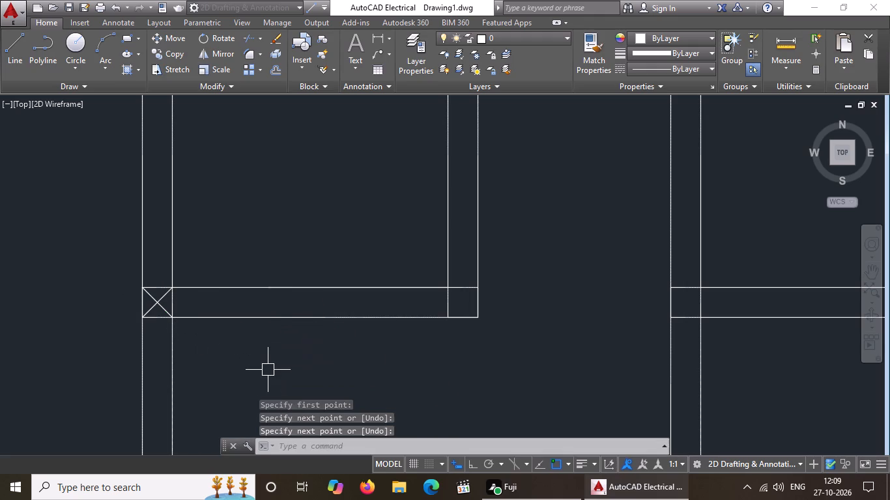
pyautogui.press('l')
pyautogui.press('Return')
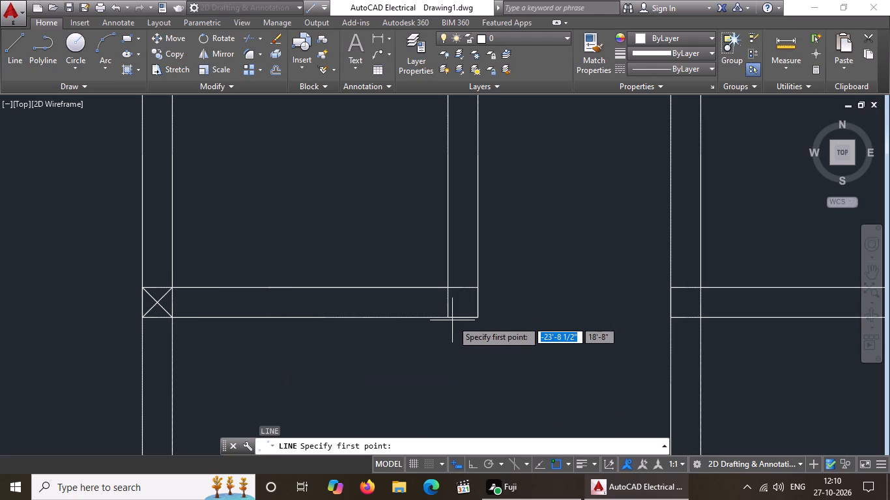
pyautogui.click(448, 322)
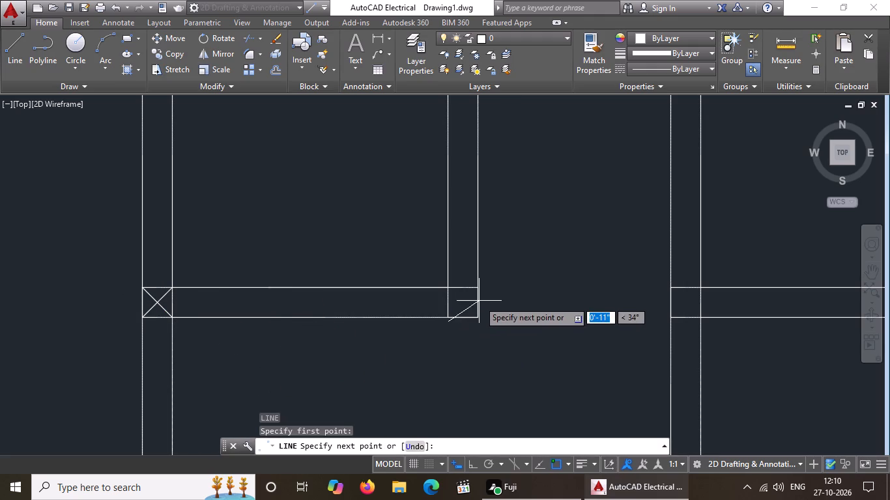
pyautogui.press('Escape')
# Draw crossing diagonal lines marking a column at the southeast corner of the small room below the staircase.
pyautogui.press('l')
pyautogui.press('Return')
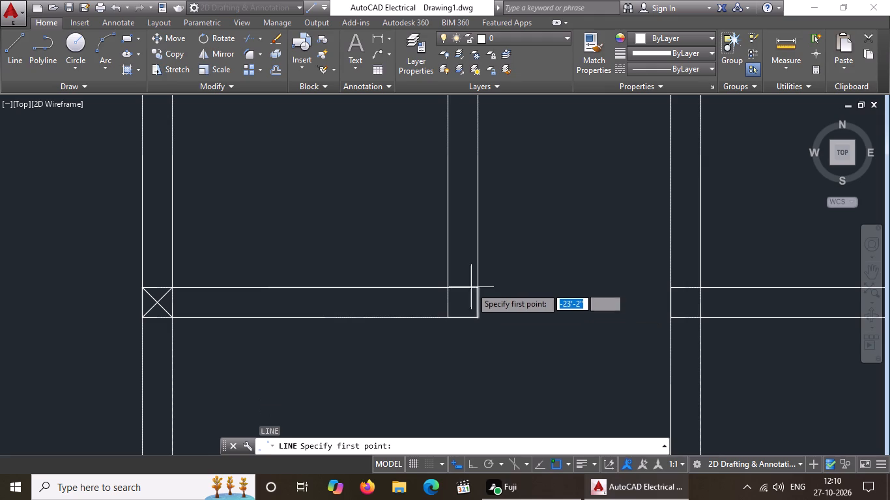
pyautogui.click(444, 316)
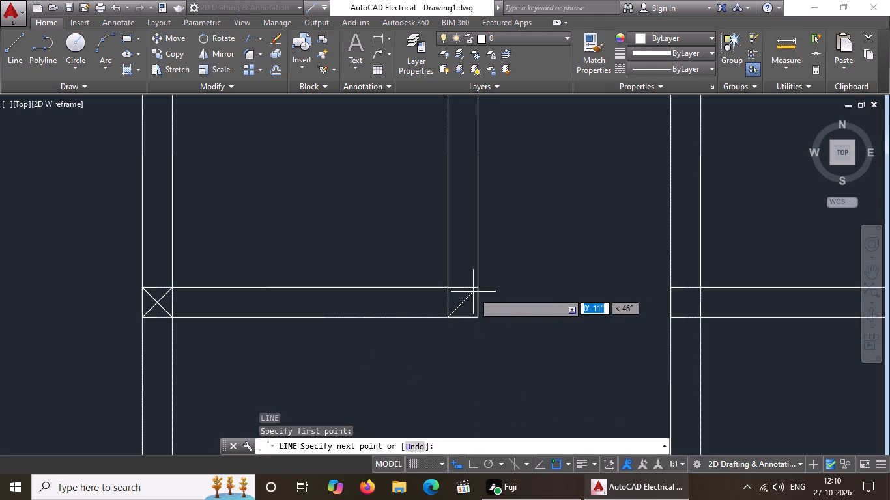
pyautogui.moveTo(479, 288); pyautogui.dragTo(493, 279)
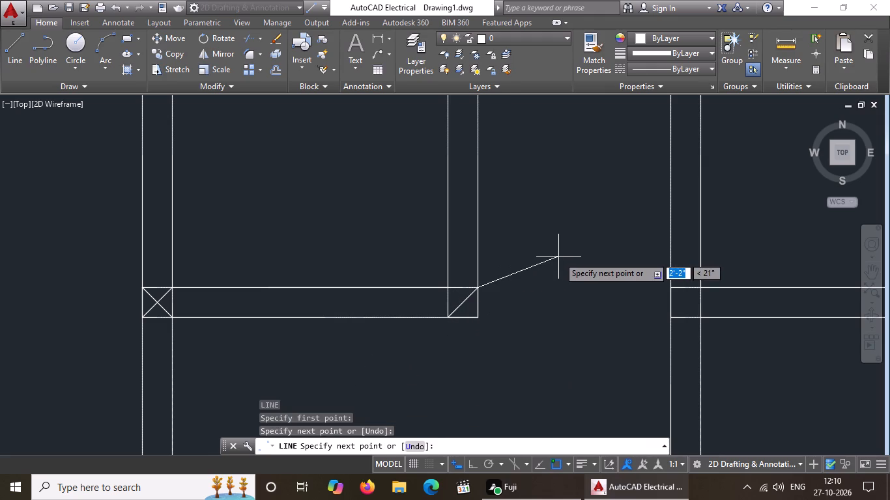
pyautogui.press('Return')
pyautogui.press('l')
pyautogui.press('Return')
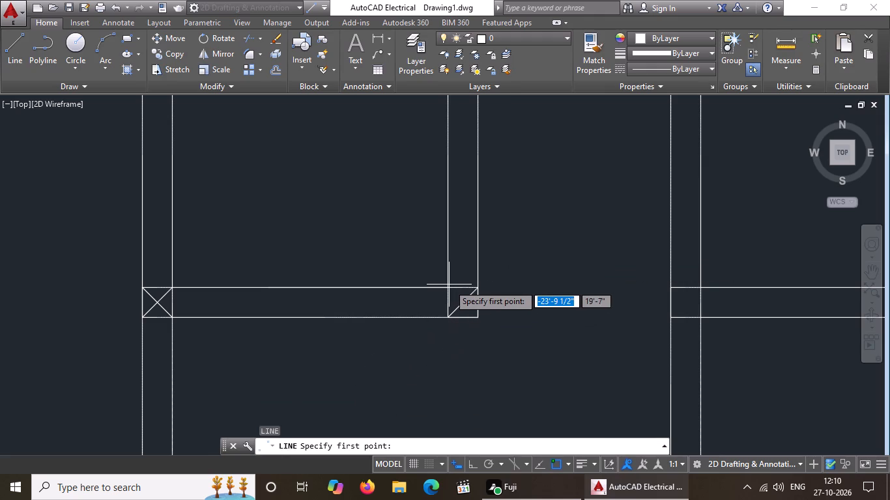
pyautogui.moveTo(446, 289); pyautogui.dragTo(452, 292)
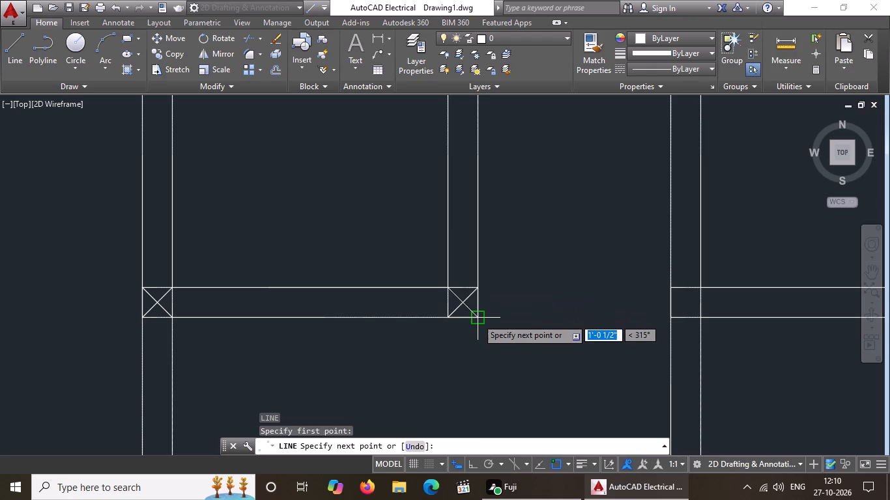
pyautogui.click(477, 318)
pyautogui.press('Return')
# Draw crossing diagonal lines marking a column at the west end of the middle rooms' dividing wall, across the opening from the small room.
pyautogui.press('l')
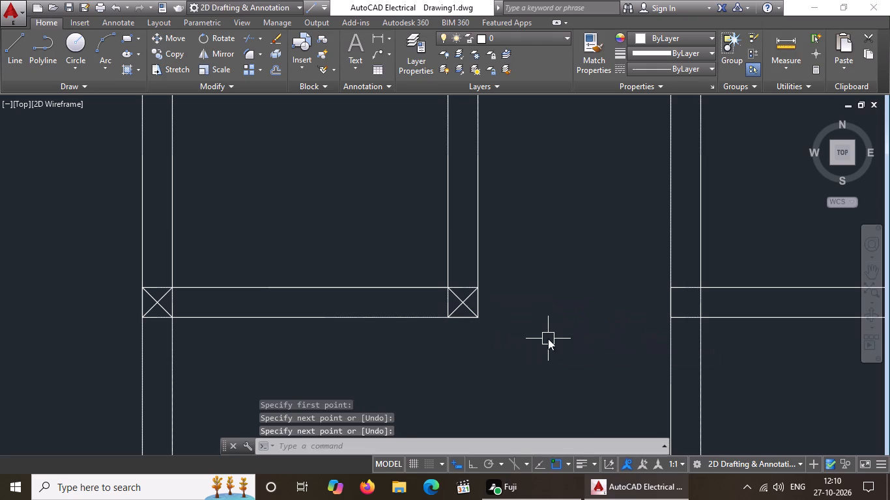
pyautogui.press('Return')
pyautogui.scroll(-2, 539, 342)
pyautogui.scroll(2, 627, 328)
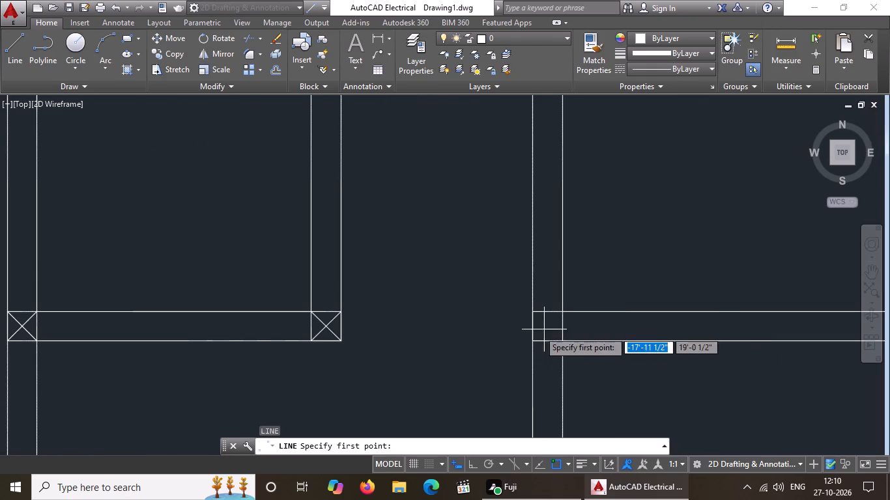
pyautogui.scroll(2, 537, 340)
pyautogui.click(526, 342)
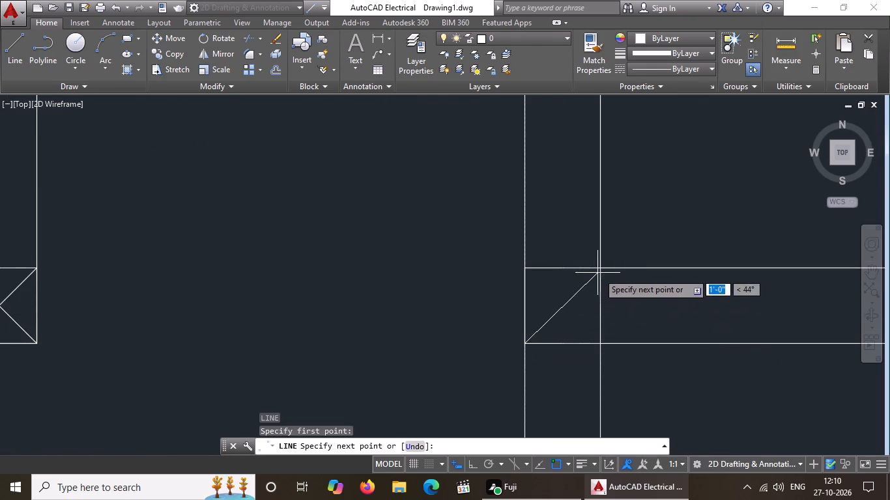
pyautogui.click(601, 270)
pyautogui.press('Return')
pyautogui.press('l')
pyautogui.press('Return')
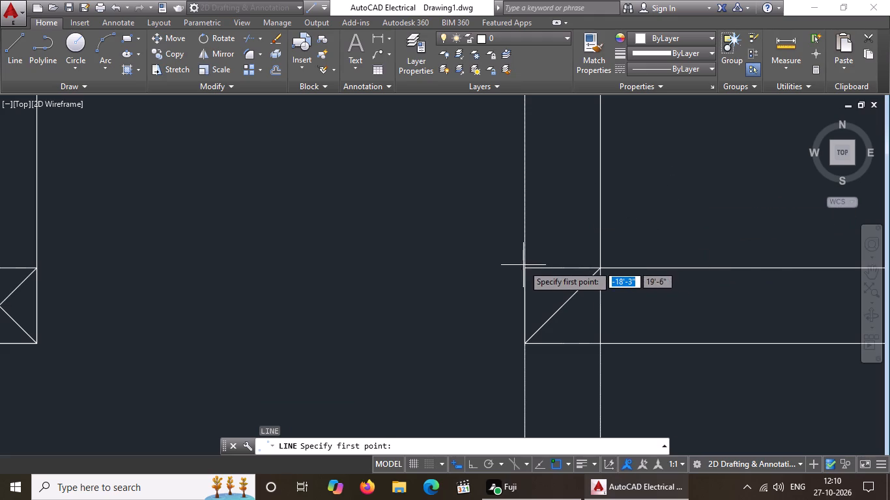
pyautogui.moveTo(530, 270); pyautogui.dragTo(538, 277)
pyautogui.click(602, 343)
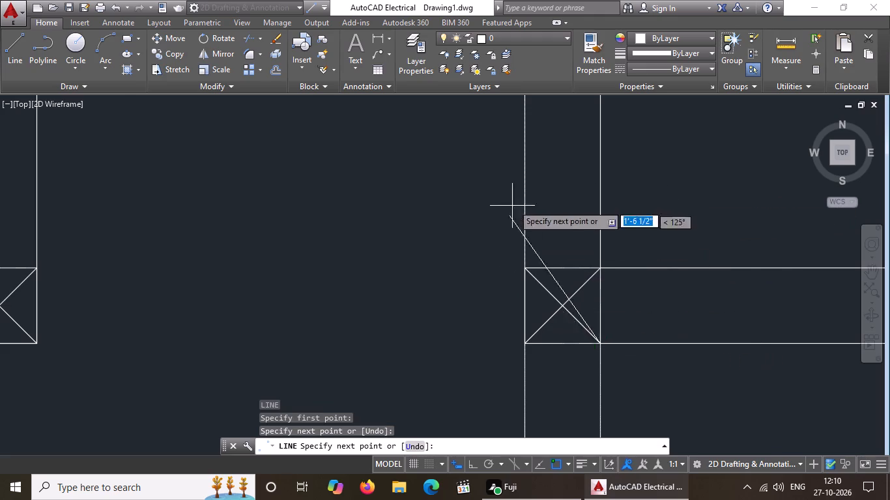
pyautogui.scroll(-5, 513, 205)
pyautogui.press('Return')
# Draw crossing diagonal lines marking a column at the southwest exterior corner of the unfurnished plan.
pyautogui.press('l')
pyautogui.press('Return')
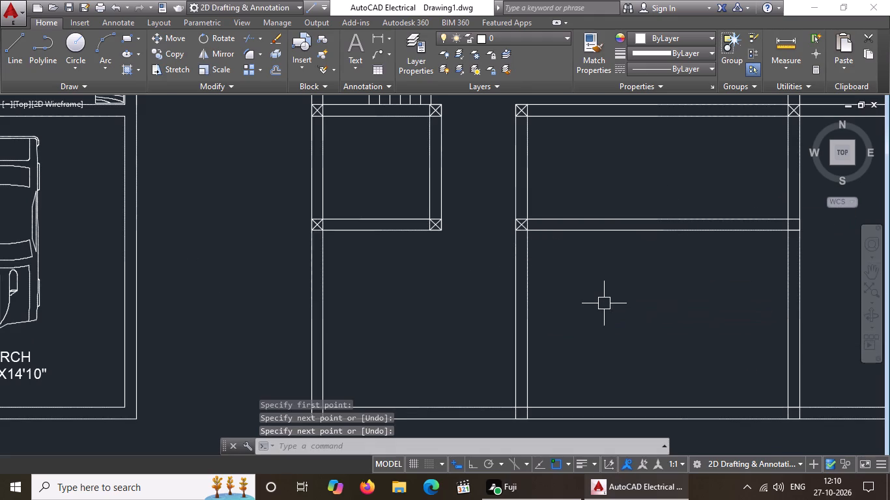
pyautogui.scroll(-2, 557, 268)
pyautogui.scroll(3, 470, 316)
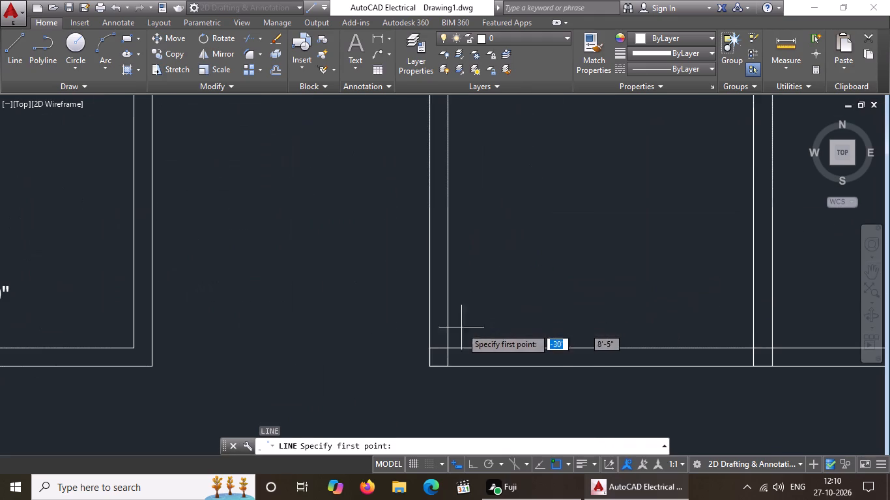
pyautogui.scroll(3, 429, 367)
pyautogui.click(429, 367)
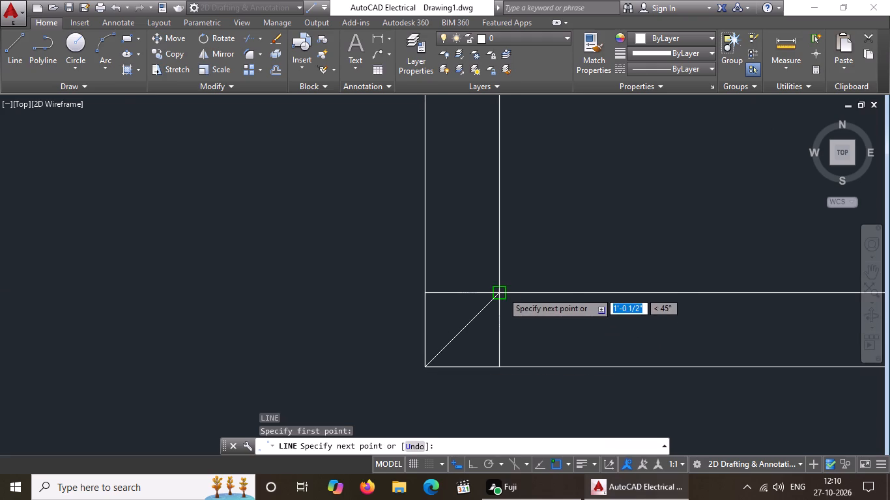
pyautogui.moveTo(502, 292); pyautogui.dragTo(517, 266)
pyautogui.press('Return')
pyautogui.press('l')
pyautogui.press('Return')
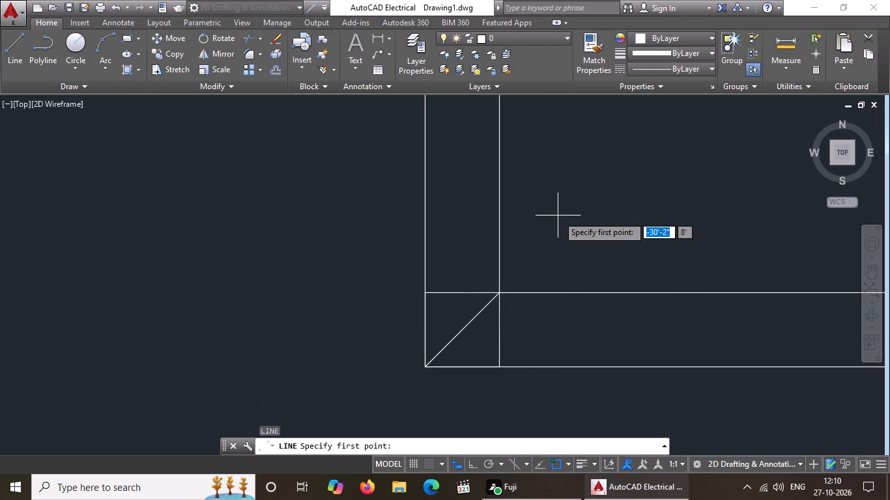
pyautogui.moveTo(425, 296); pyautogui.dragTo(459, 314)
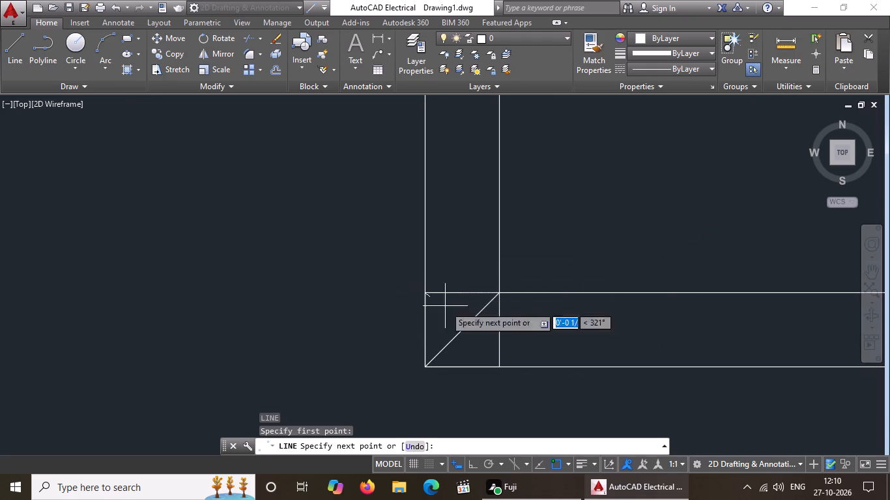
pyautogui.moveTo(459, 314); pyautogui.dragTo(445, 306)
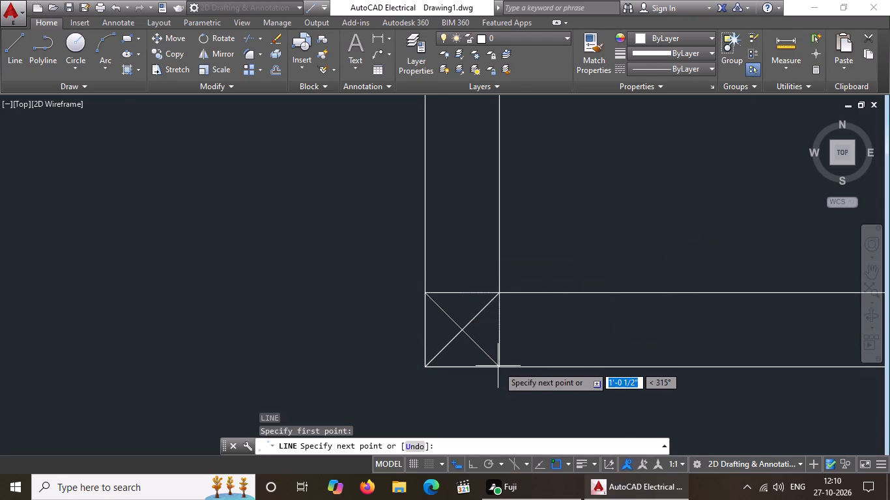
pyautogui.click(498, 365)
pyautogui.scroll(-4, 506, 354)
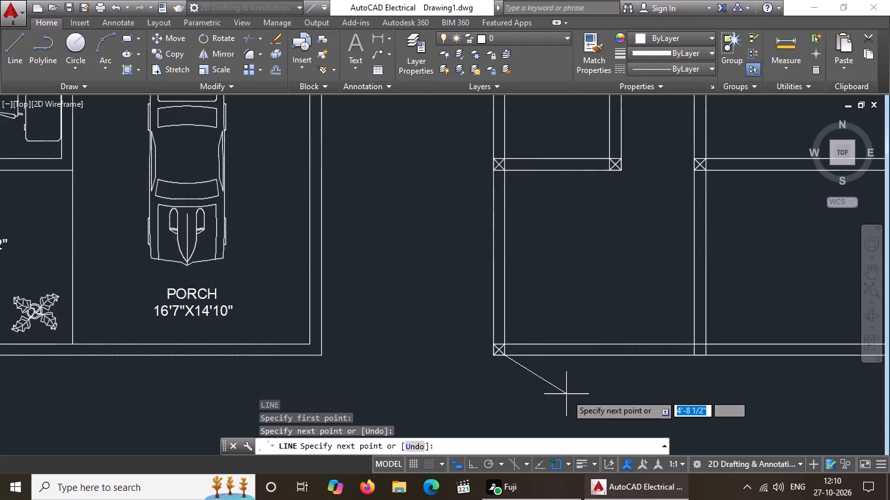
pyautogui.press('Return')
# Draw crossing diagonal lines marking a column where the middle rooms' west wall meets the bottom exterior wall.
pyautogui.press('l')
pyautogui.press('Return')
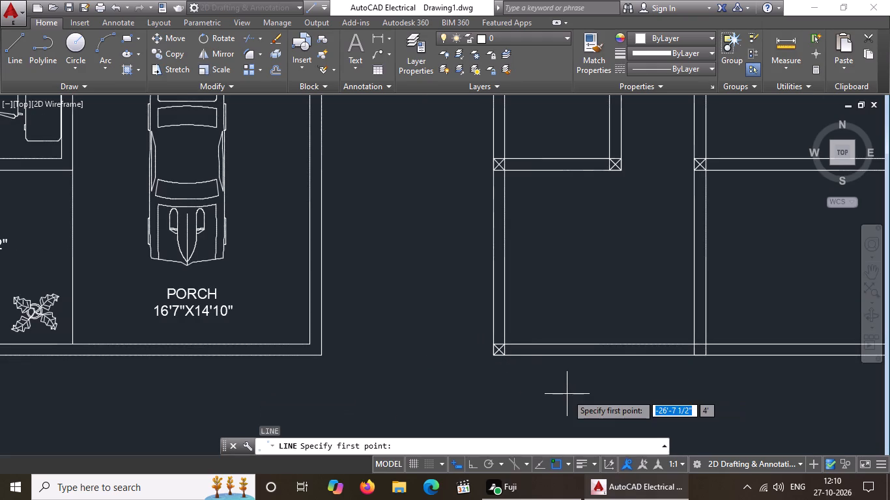
pyautogui.scroll(-3, 523, 296)
pyautogui.scroll(4, 642, 314)
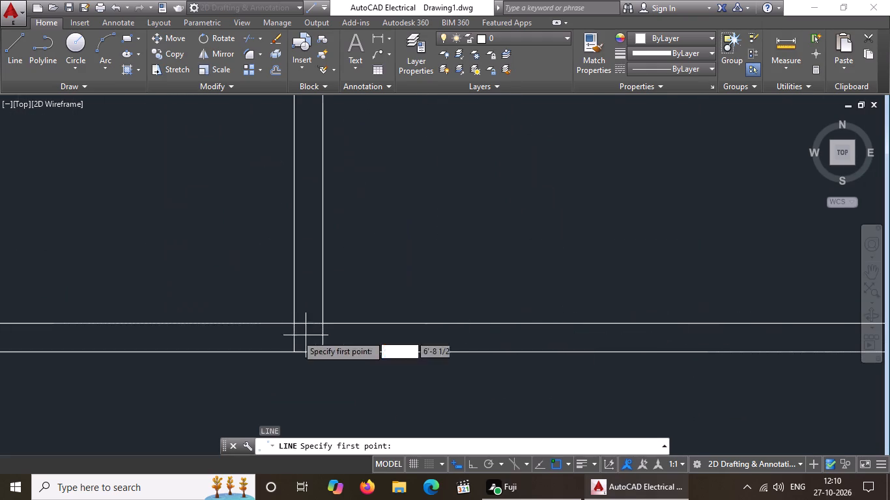
pyautogui.moveTo(295, 352); pyautogui.dragTo(311, 342)
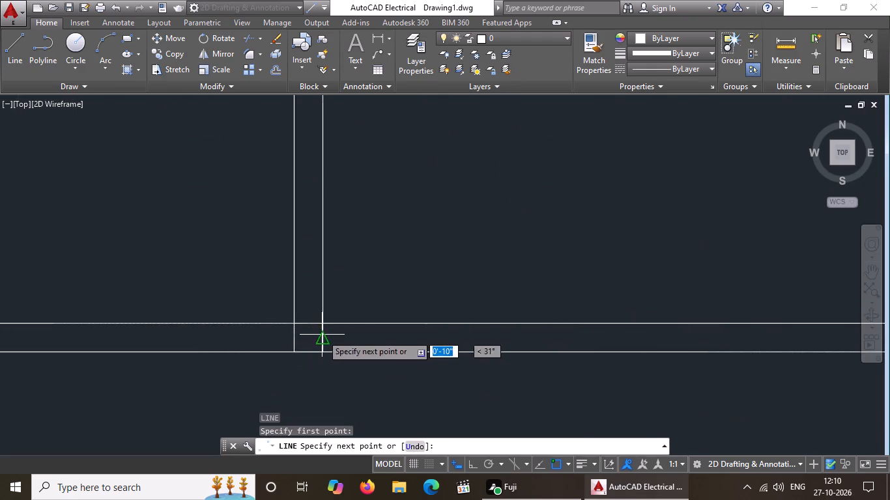
pyautogui.moveTo(322, 320); pyautogui.dragTo(360, 301)
pyautogui.press('Return')
pyautogui.press('l')
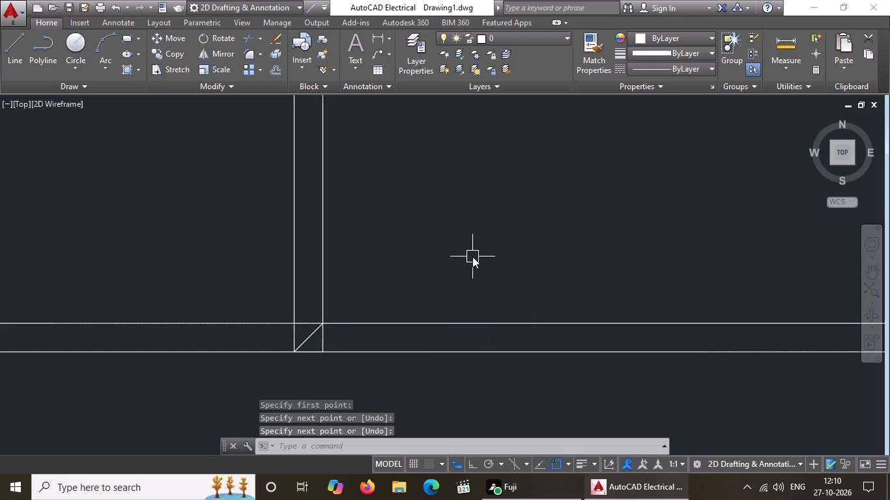
pyautogui.press('Return')
pyautogui.click(295, 325)
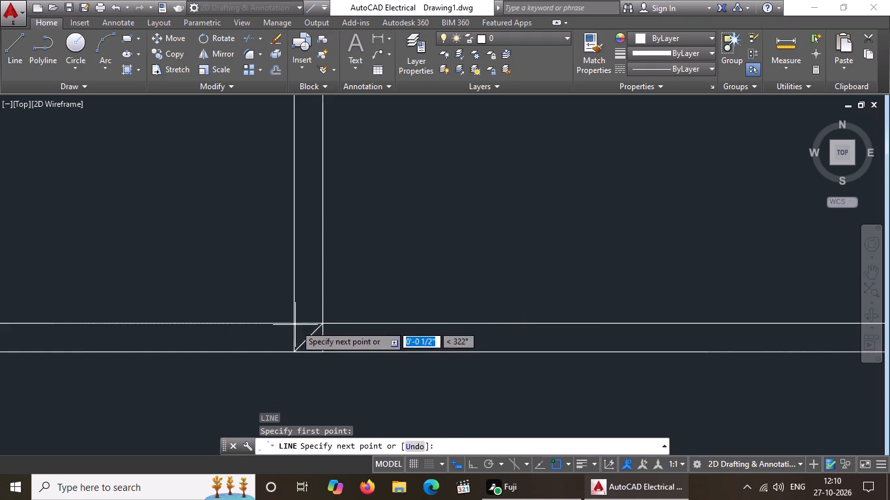
pyautogui.moveTo(322, 346); pyautogui.dragTo(333, 346)
pyautogui.scroll(-4, 385, 355)
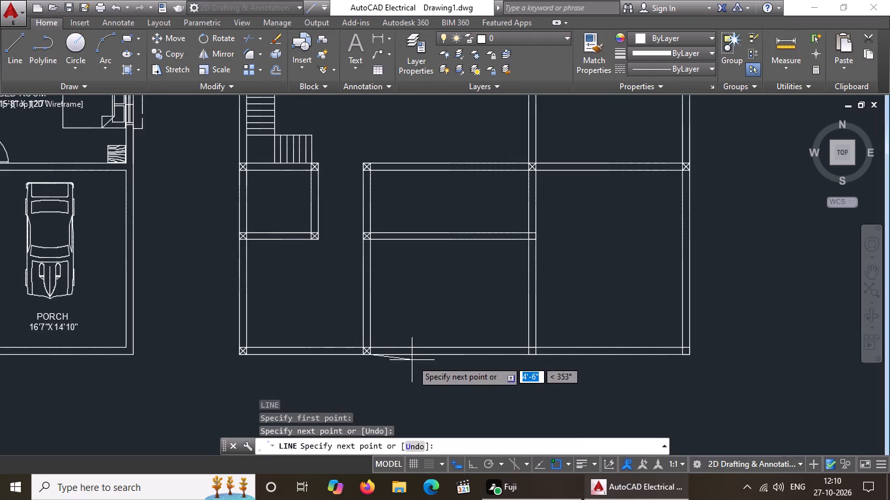
pyautogui.press('Return')
# Draw crossing diagonal lines marking a column at the east end of the middle rooms' dividing wall.
pyautogui.press('l')
pyautogui.press('Return')
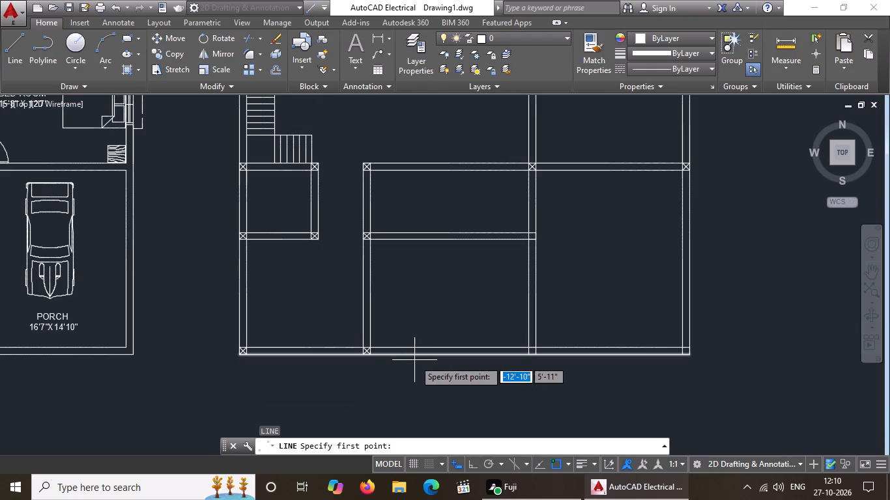
pyautogui.scroll(2, 525, 223)
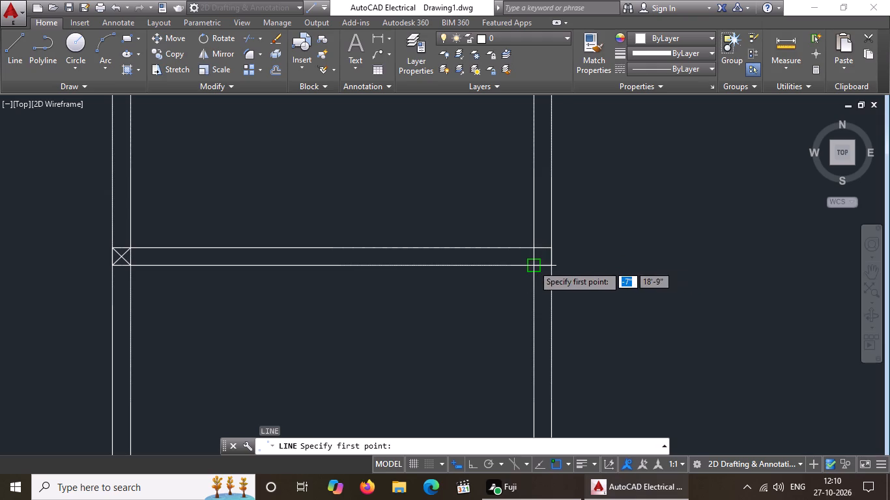
pyautogui.click(533, 265)
pyautogui.moveTo(553, 249); pyautogui.dragTo(582, 223)
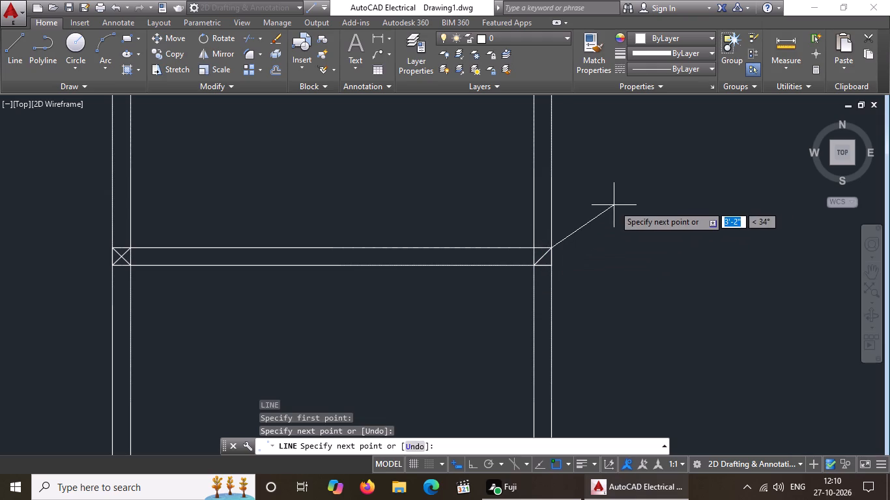
pyautogui.press('Return')
pyautogui.press('l')
pyautogui.press('Return')
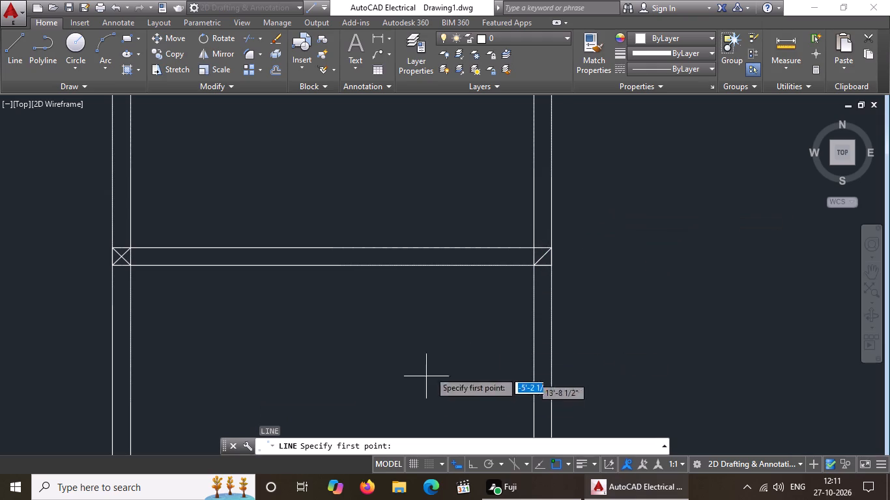
pyautogui.scroll(2, 538, 252)
pyautogui.click(524, 240)
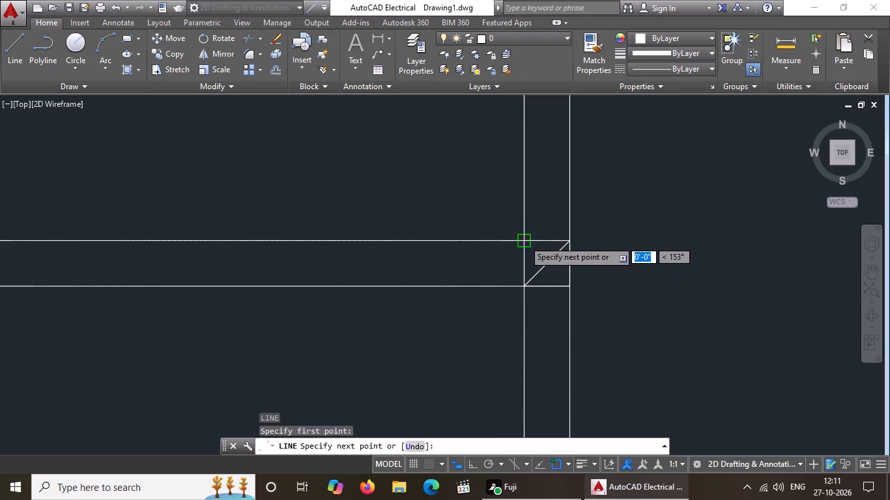
pyautogui.moveTo(567, 286); pyautogui.dragTo(663, 301)
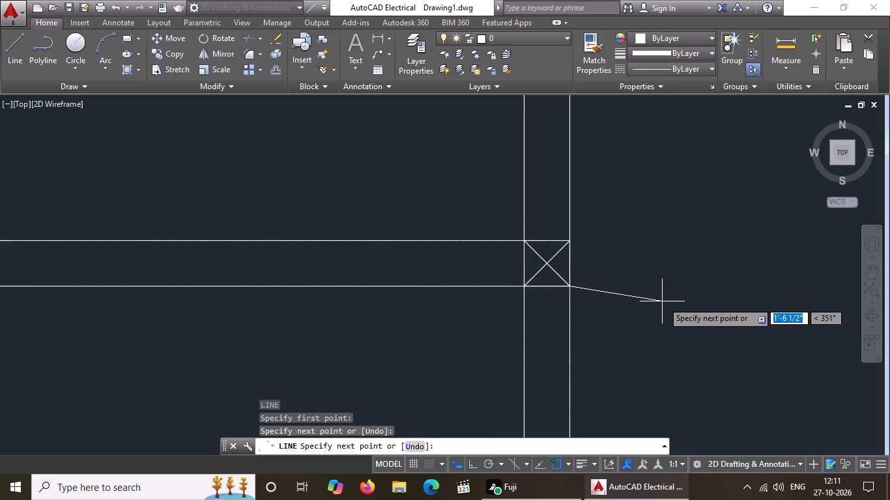
pyautogui.press('Return')
# Draw crossing diagonal lines marking a column where the middle rooms' east wall meets the bottom exterior wall.
pyautogui.press('l')
pyautogui.press('Return')
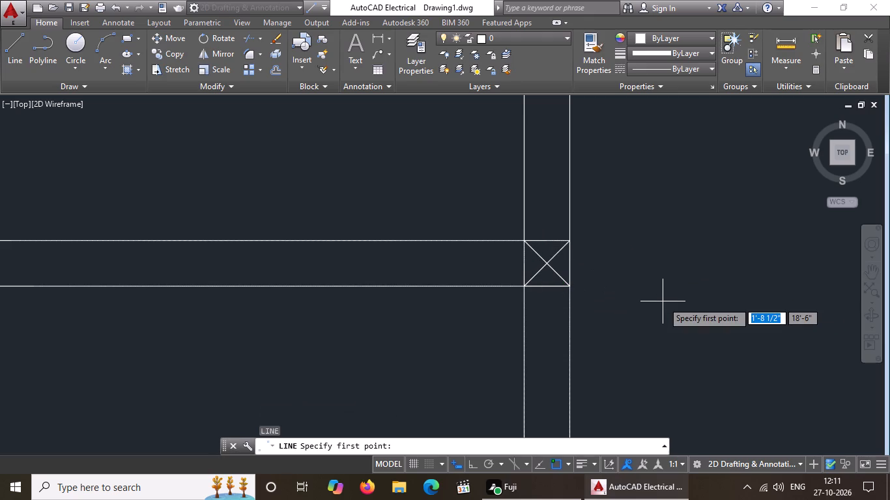
pyautogui.scroll(-4, 625, 313)
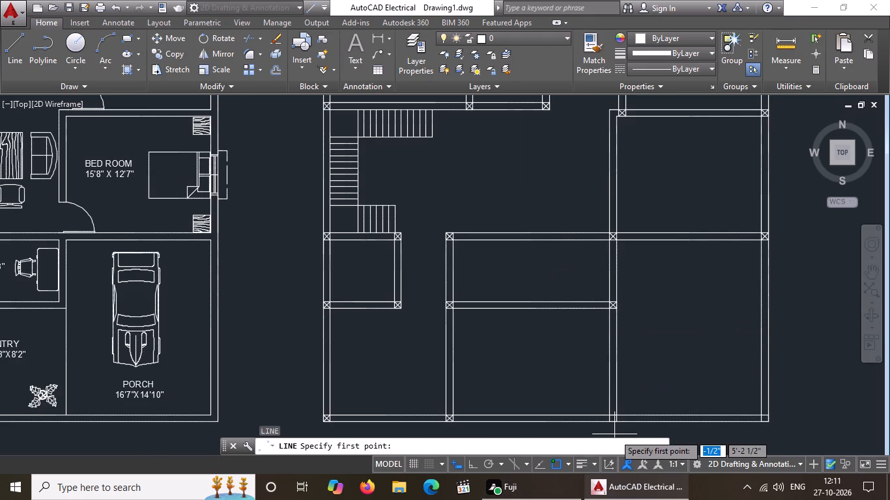
pyautogui.scroll(1, 620, 424)
pyautogui.scroll(-1, 609, 367)
pyautogui.scroll(3, 638, 409)
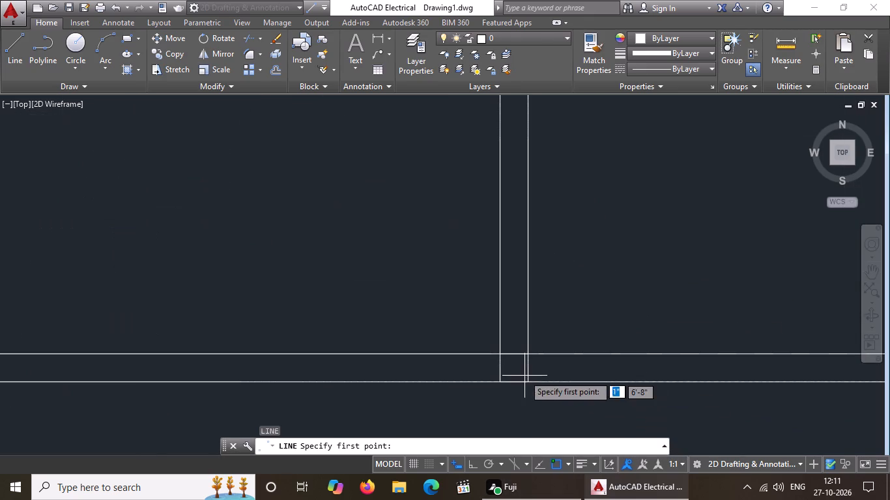
pyautogui.moveTo(504, 380); pyautogui.dragTo(506, 372)
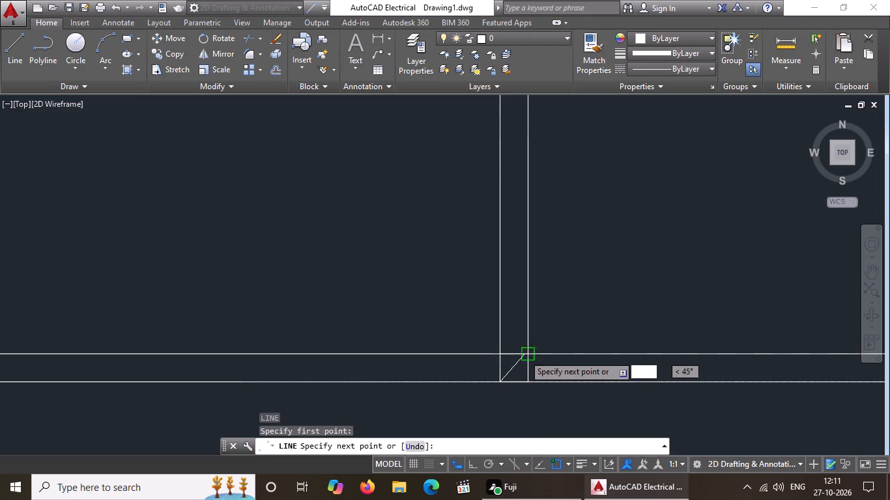
pyautogui.moveTo(524, 355); pyautogui.dragTo(543, 336)
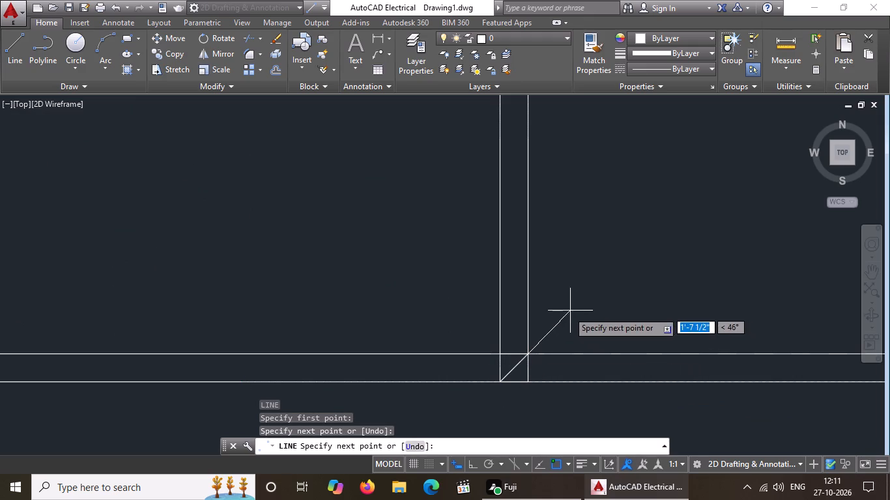
pyautogui.scroll(-3, 568, 311)
pyautogui.press('Return')
pyautogui.press('l')
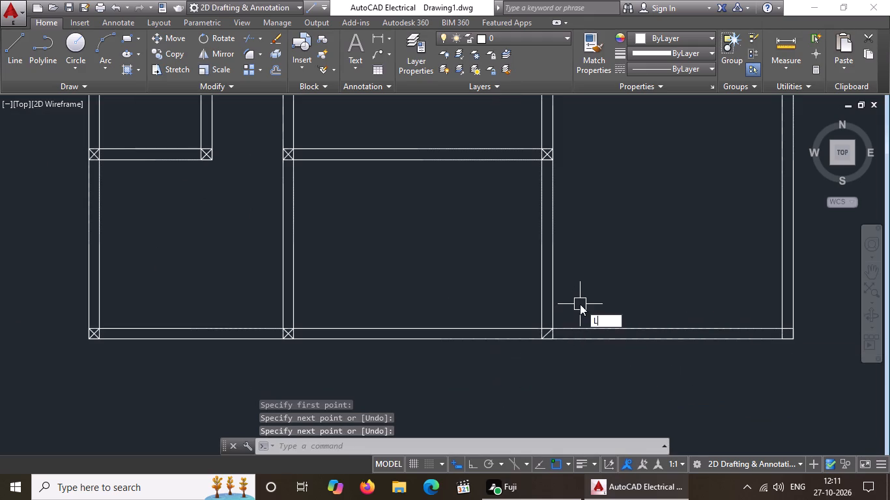
pyautogui.press('Return')
pyautogui.scroll(5, 558, 327)
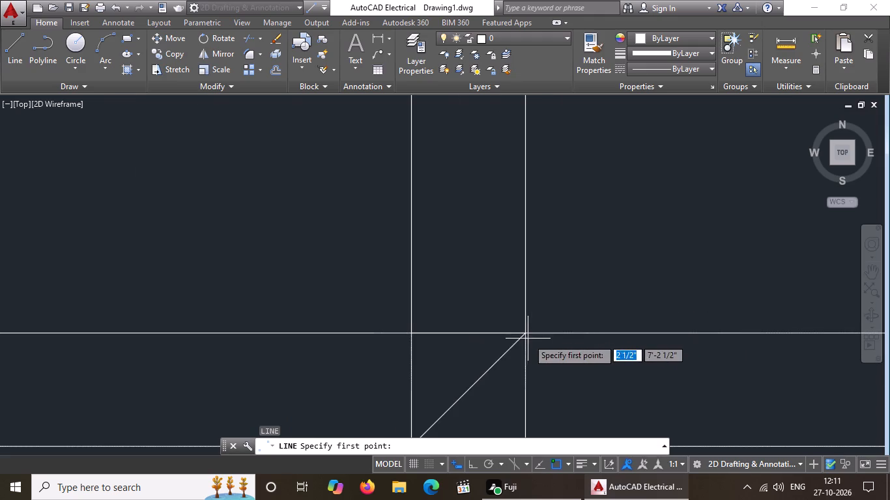
pyautogui.moveTo(410, 336); pyautogui.dragTo(418, 337)
pyautogui.scroll(-4, 453, 339)
pyautogui.scroll(4, 476, 357)
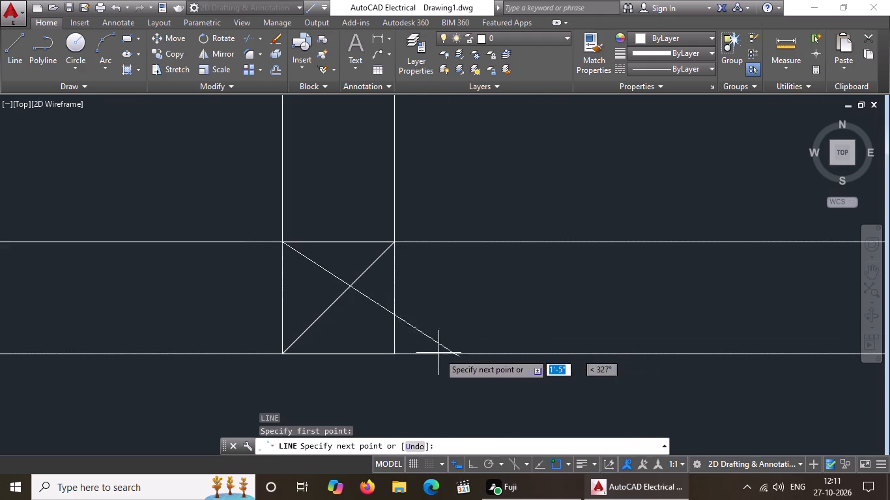
pyautogui.moveTo(394, 352); pyautogui.dragTo(420, 370)
pyautogui.press('Return')
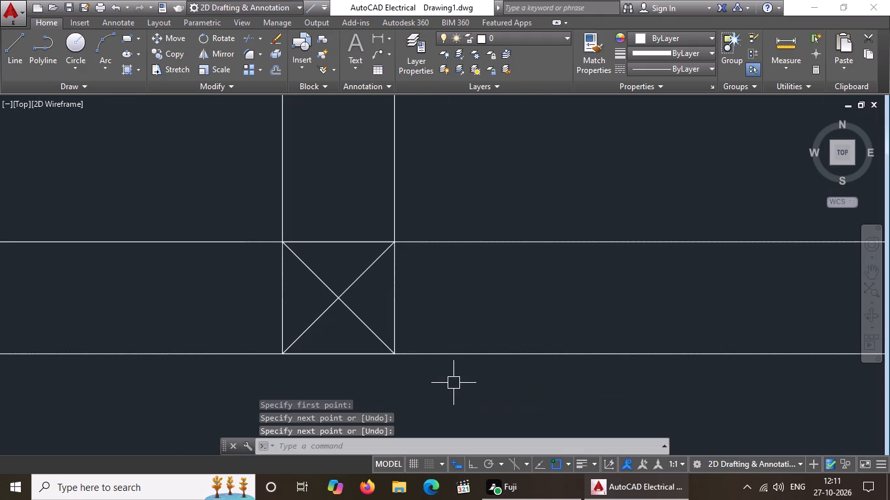
# Draw crossing diagonal lines marking a column at the southeast exterior corner of the unfurnished plan.
pyautogui.press('l')
pyautogui.press('Return')
pyautogui.scroll(-3, 442, 366)
pyautogui.scroll(-3, 674, 340)
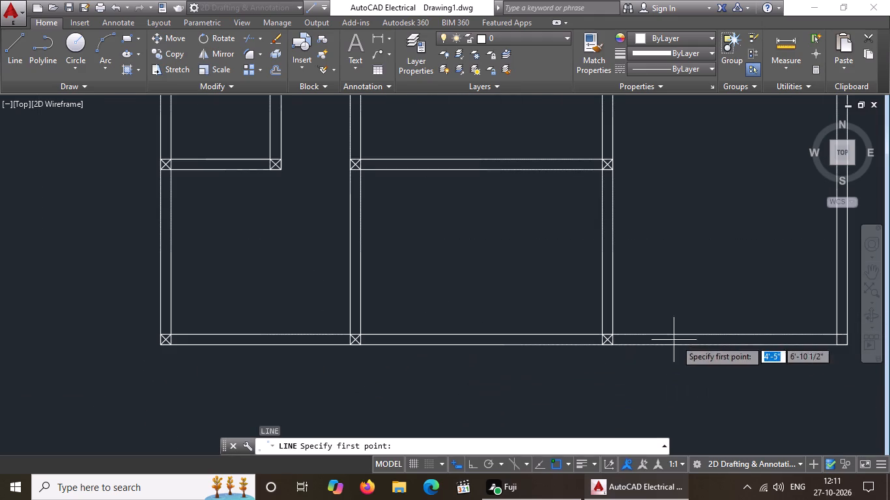
pyautogui.moveTo(795, 345); pyautogui.dragTo(640, 406, button='middle')
pyautogui.scroll(3, 677, 418)
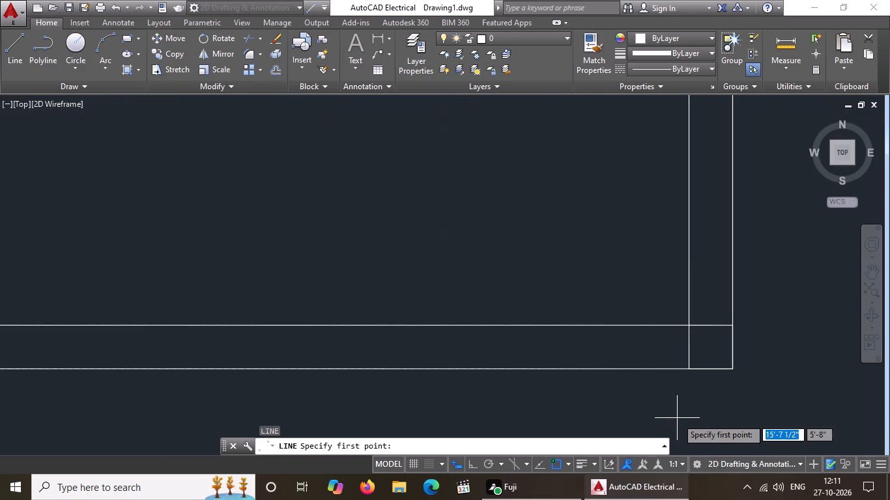
pyautogui.click(689, 367)
pyautogui.moveTo(733, 327); pyautogui.dragTo(753, 309)
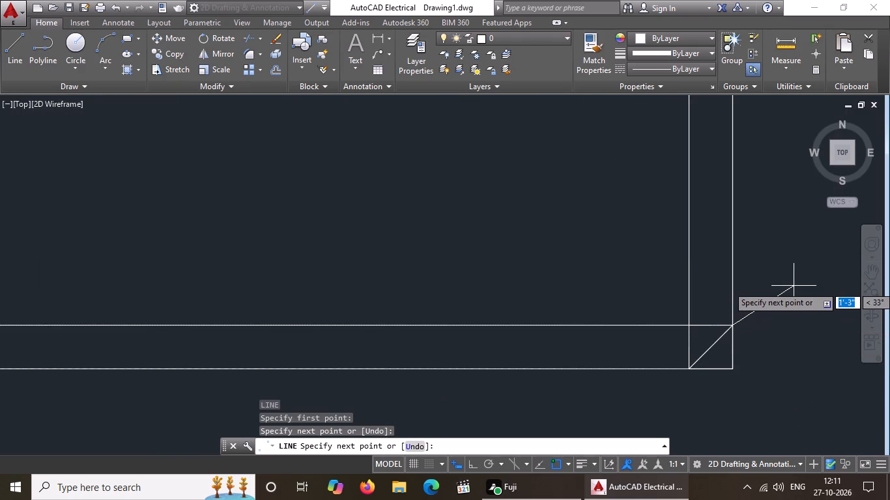
pyautogui.press('Return')
pyautogui.press('l')
pyautogui.press('Return')
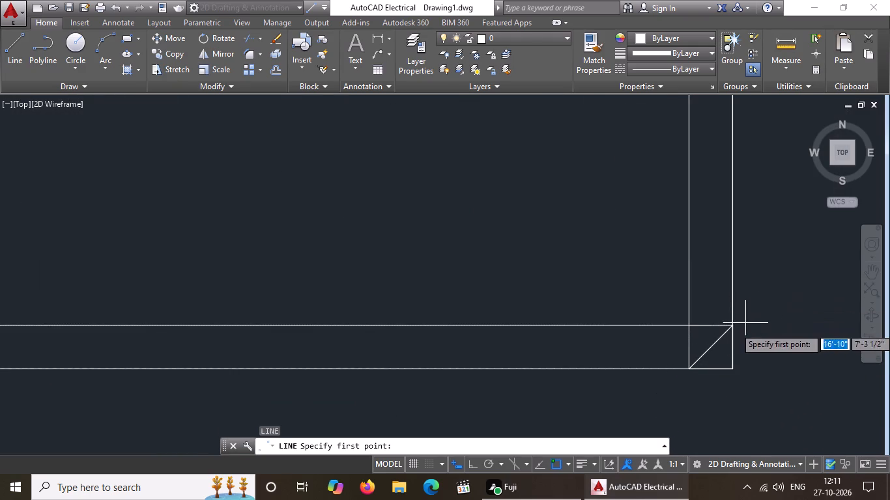
pyautogui.moveTo(689, 322); pyautogui.dragTo(706, 344)
pyautogui.click(734, 369)
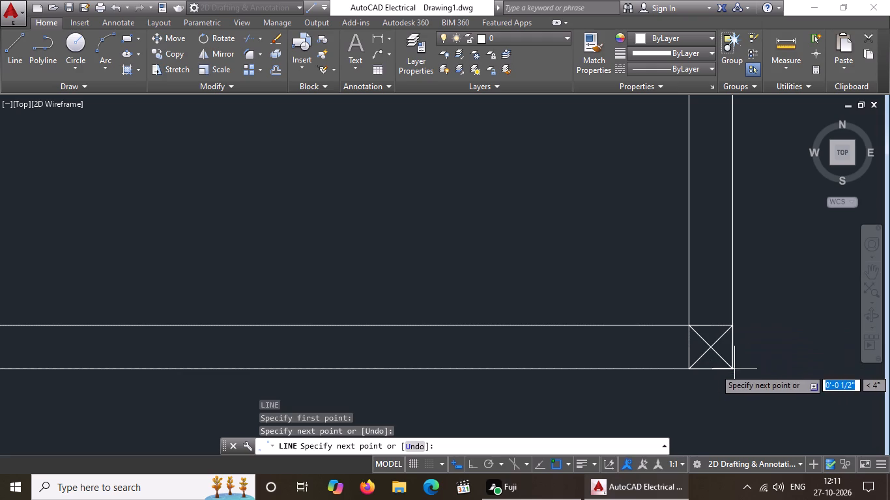
pyautogui.press('Return')
# With Ortho on, draw a centreline in the bottom exterior wall from the southwest corner column's centre to the adjacent column's centre.
pyautogui.scroll(-5, 707, 376)
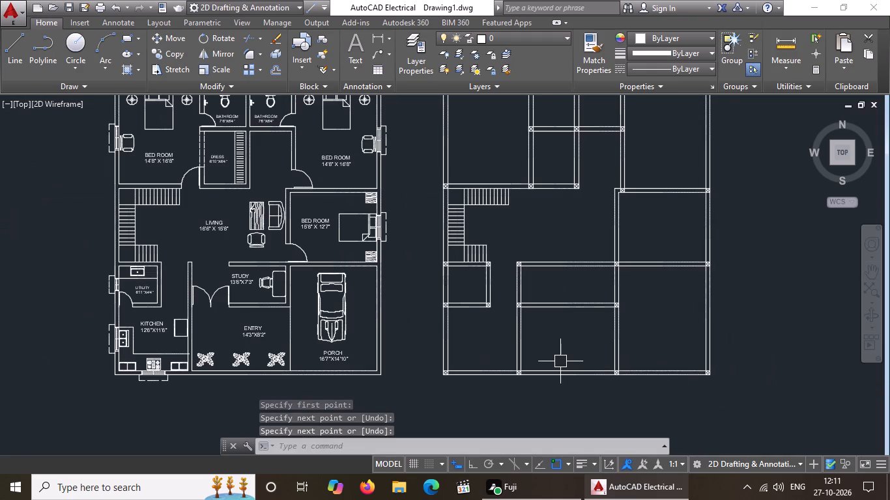
pyautogui.click(16, 48)
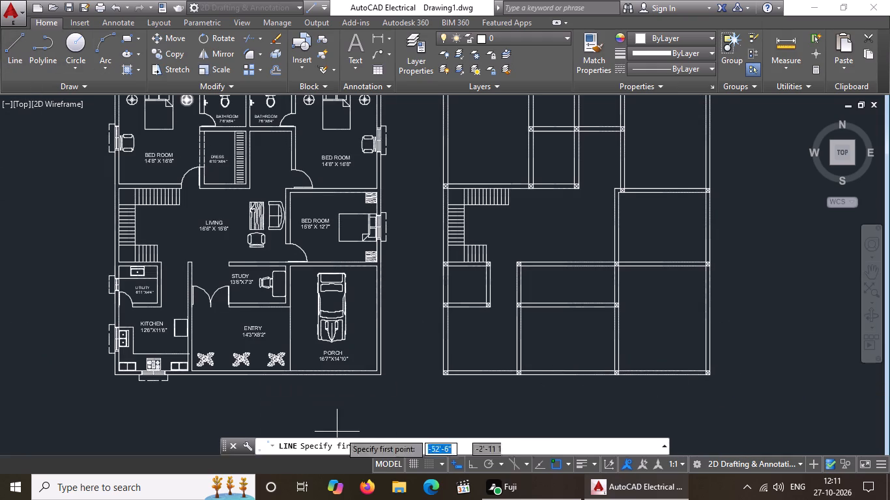
pyautogui.scroll(3, 439, 371)
pyautogui.scroll(2, 498, 387)
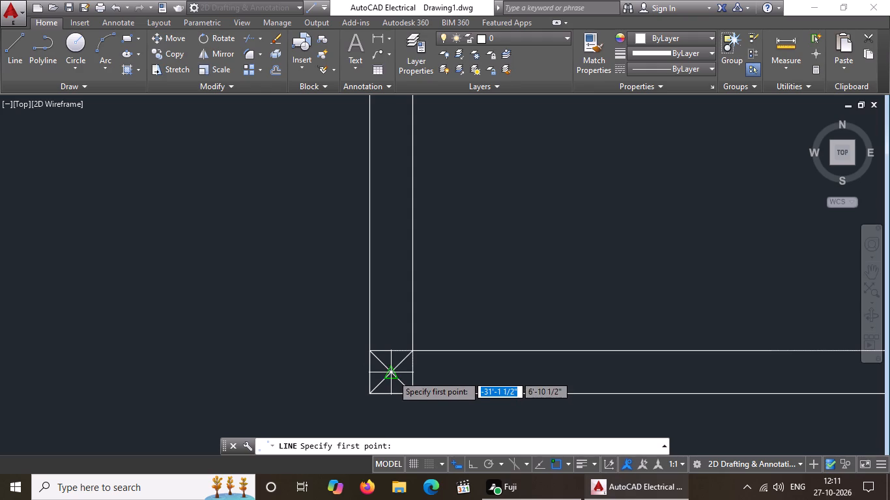
pyautogui.click(393, 374)
pyautogui.scroll(-4, 393, 374)
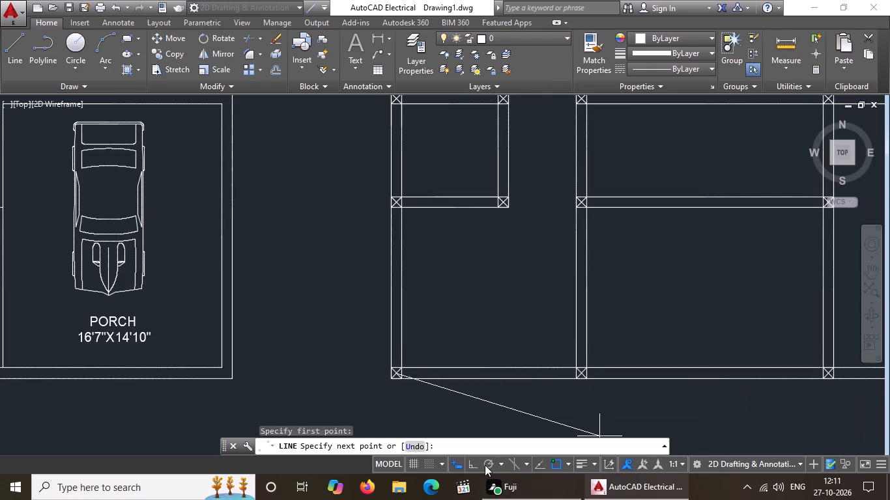
pyautogui.click(476, 466)
pyautogui.scroll(3, 594, 383)
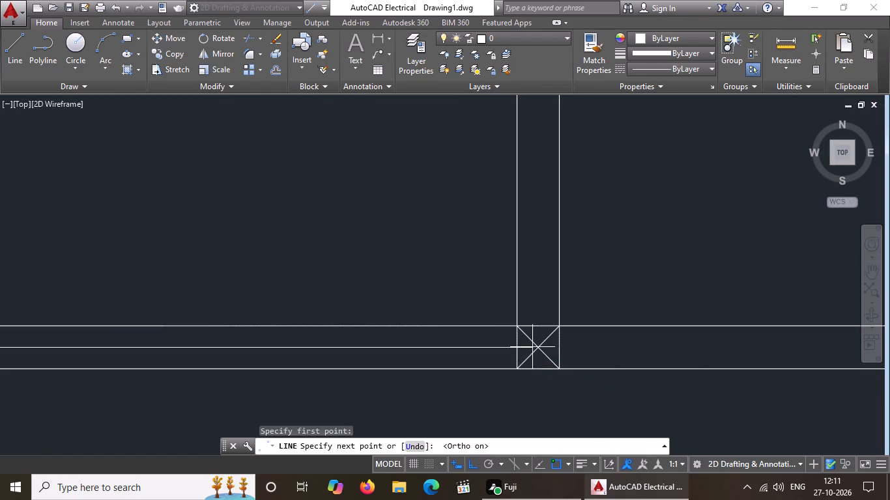
pyautogui.click(539, 345)
# Continue the centreline east through the column at the middle rooms' east wall to the southeast corner column's centre.
pyautogui.scroll(-6, 539, 345)
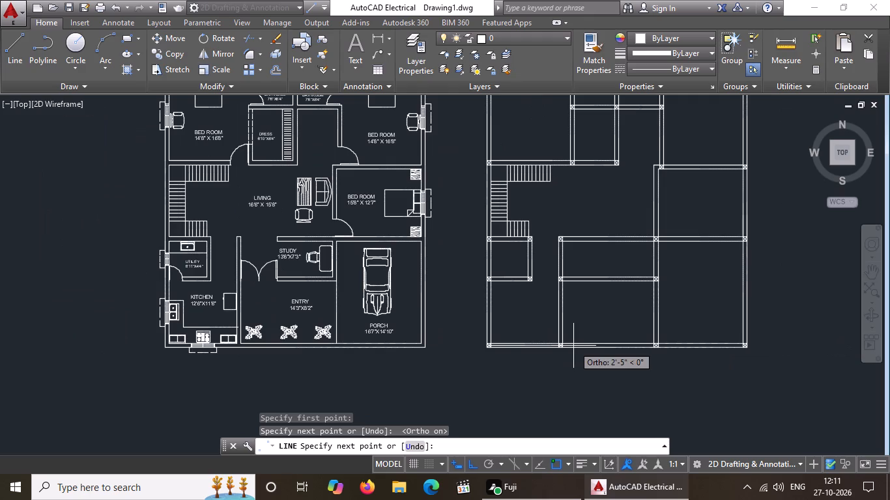
pyautogui.scroll(3, 675, 342)
pyautogui.scroll(3, 621, 350)
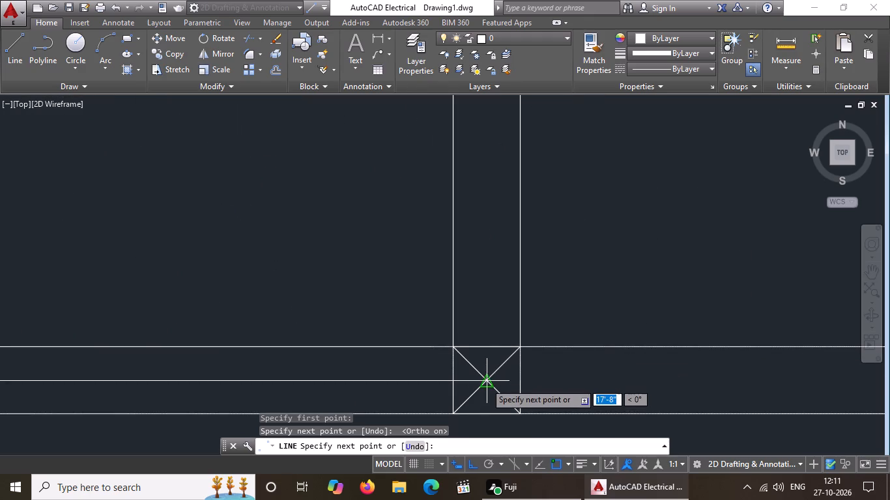
pyautogui.click(485, 383)
pyautogui.scroll(-7, 485, 383)
pyautogui.scroll(3, 574, 382)
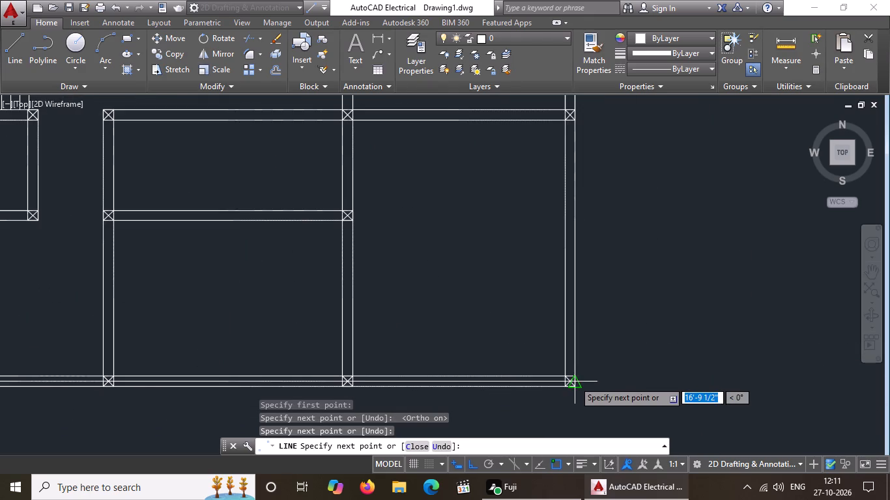
pyautogui.scroll(4, 569, 382)
pyautogui.click(562, 382)
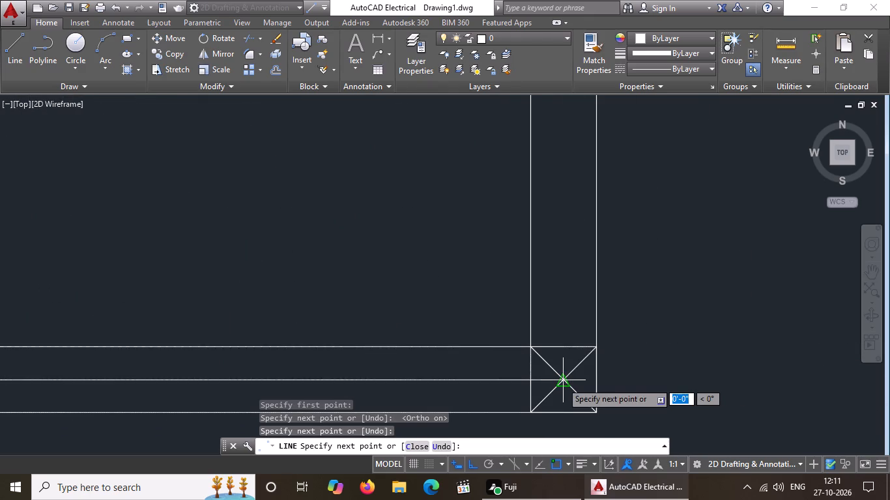
# Continue the centreline north in the east exterior wall through the next column's centre to the one at the east bedroom's north wall.
pyautogui.scroll(-7, 562, 380)
pyautogui.scroll(3, 558, 299)
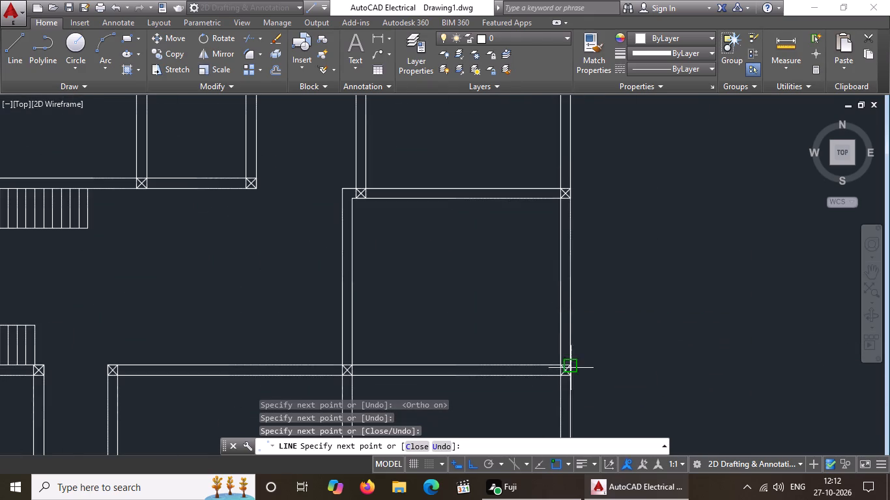
pyautogui.scroll(3, 569, 370)
pyautogui.click(545, 375)
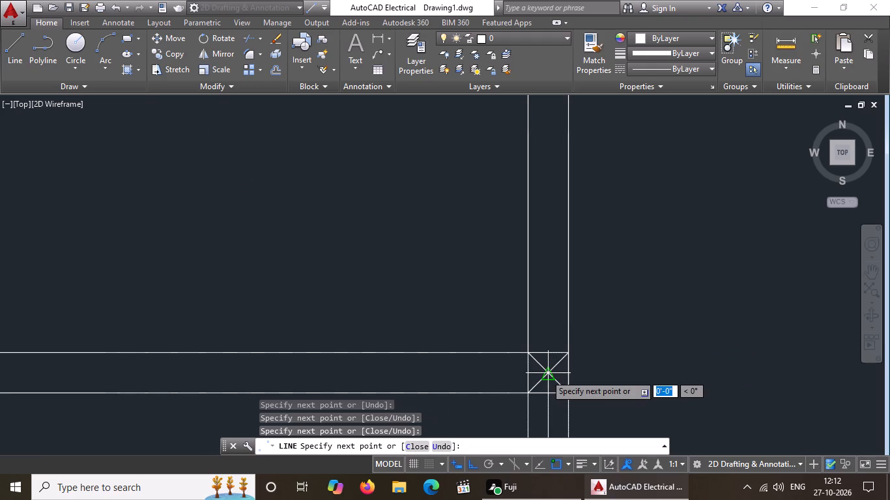
pyautogui.scroll(-7, 545, 374)
pyautogui.scroll(4, 551, 343)
pyautogui.scroll(3, 523, 284)
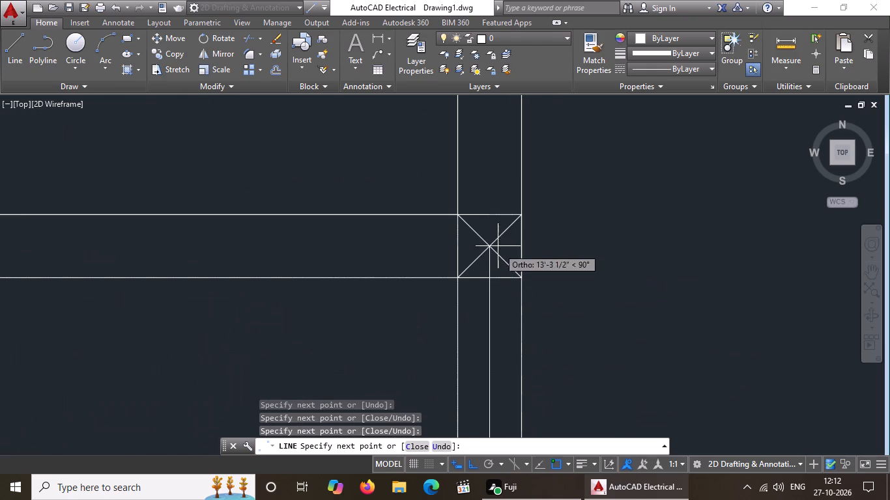
pyautogui.click(489, 246)
# Extend the centreline north along the east exterior wall to the centre of the northeast corner column.
pyautogui.scroll(-5, 475, 239)
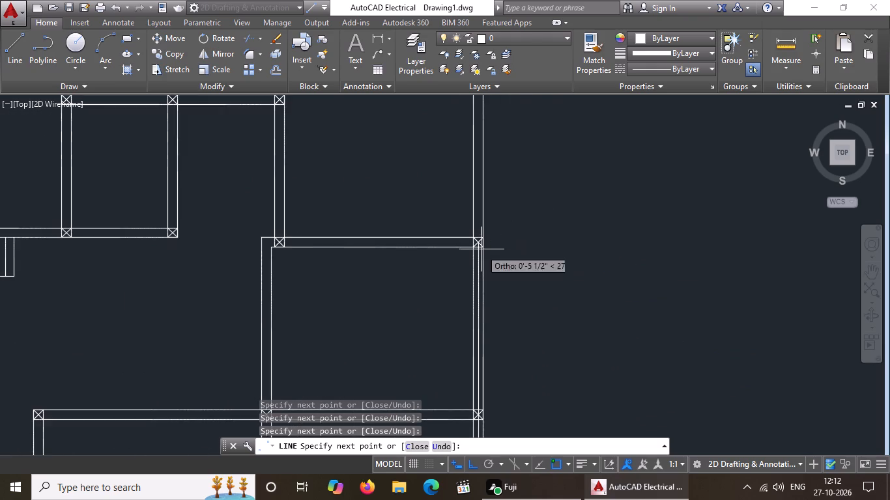
pyautogui.scroll(-1, 481, 249)
pyautogui.scroll(4, 480, 167)
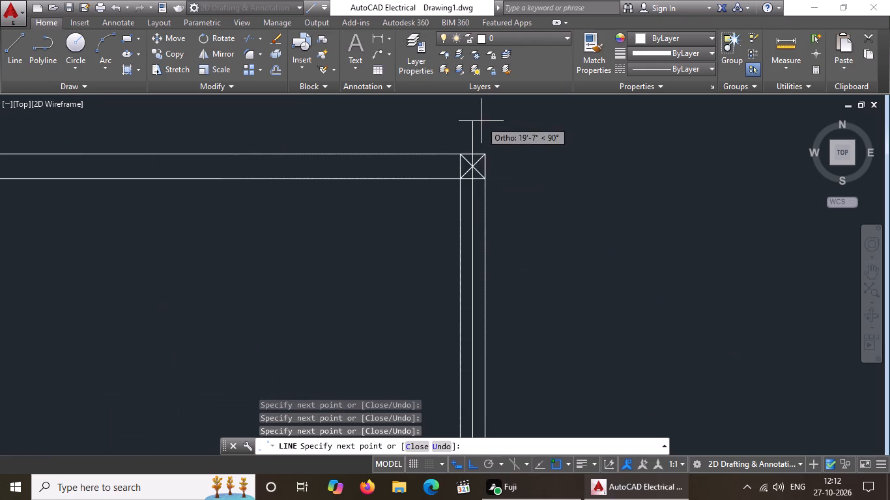
pyautogui.scroll(1, 473, 165)
pyautogui.click(472, 166)
pyautogui.scroll(-2, 461, 160)
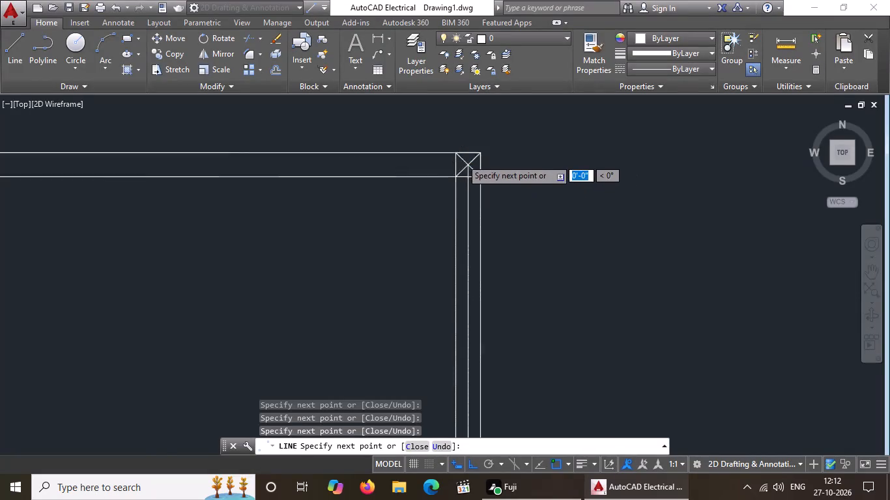
# Continue the centreline west in the top exterior wall through the northeast room's west-wall column to the centre of the next column.
pyautogui.scroll(-3, 461, 160)
pyautogui.scroll(6, 389, 160)
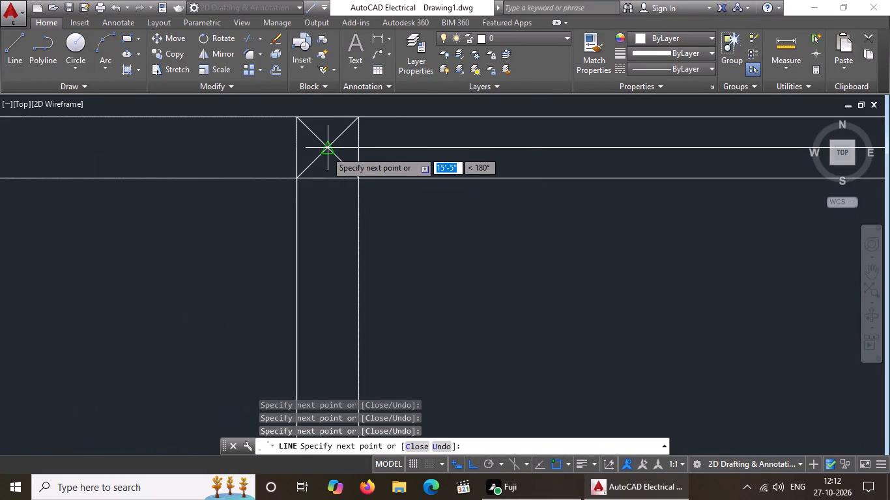
pyautogui.click(326, 150)
pyautogui.scroll(-6, 329, 146)
pyautogui.scroll(3, 283, 145)
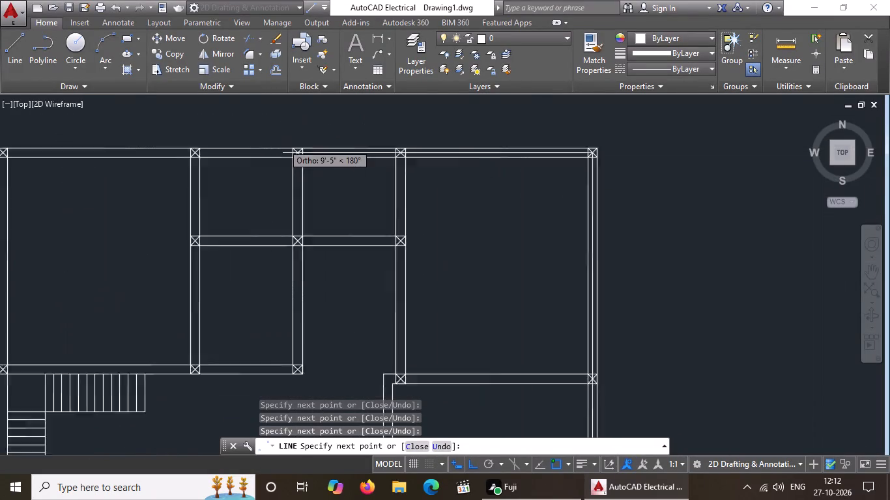
pyautogui.scroll(3, 289, 146)
pyautogui.click(351, 192)
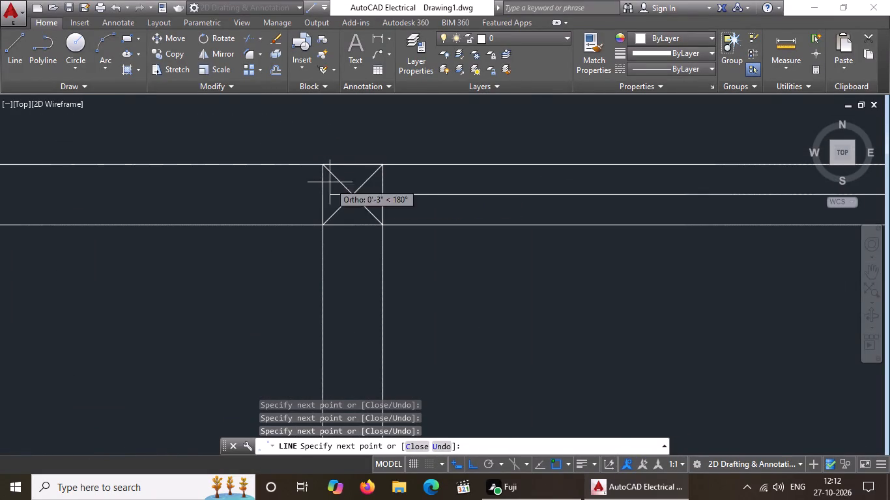
# Extend the centreline west along the top exterior wall through the northwest room's east-wall column to the northwest corner column's centre.
pyautogui.scroll(-5, 330, 179)
pyautogui.scroll(5, 259, 187)
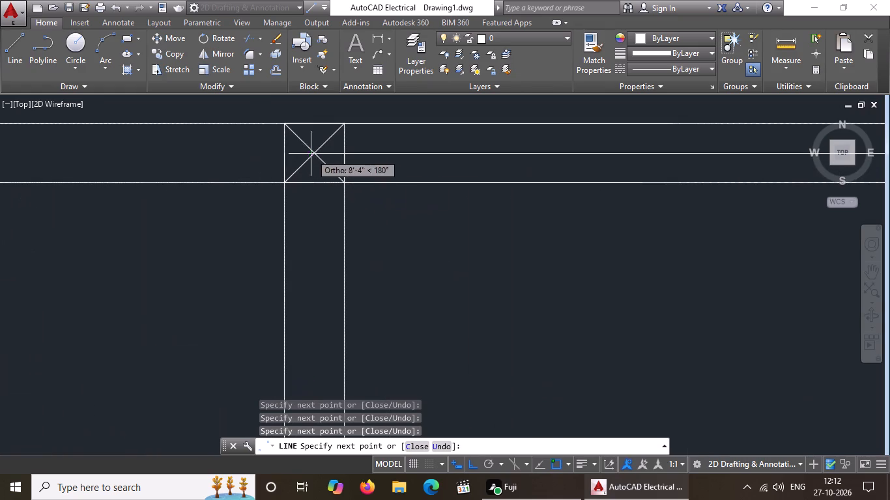
pyautogui.click(315, 151)
pyautogui.scroll(-5, 315, 160)
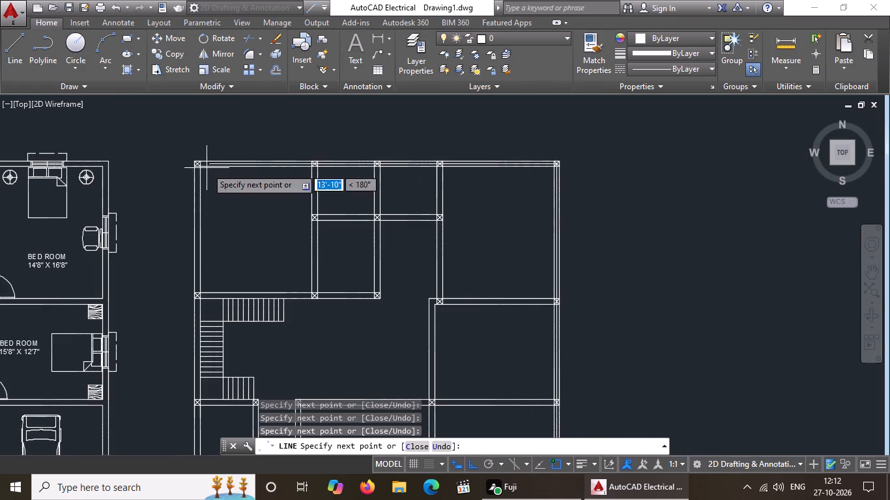
pyautogui.scroll(3, 205, 169)
pyautogui.click(172, 146)
# Continue the centreline south in the west exterior wall through the column above the stairs to the column centre just below them.
pyautogui.scroll(-4, 175, 143)
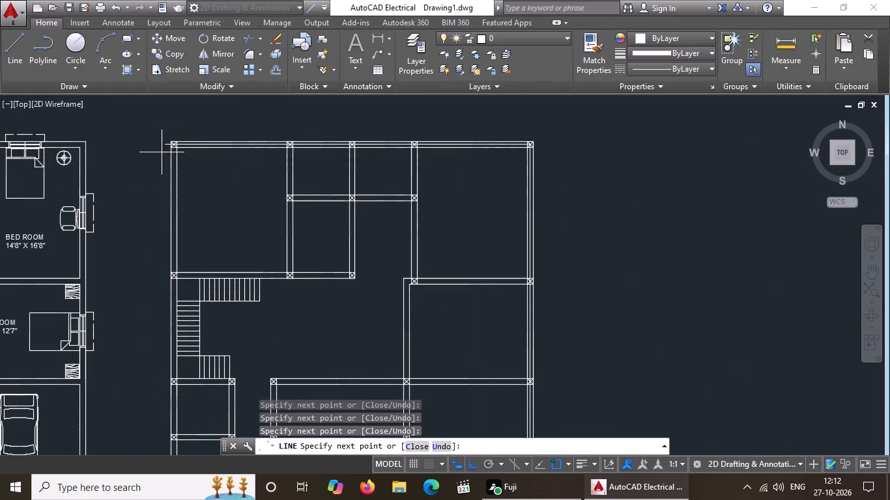
pyautogui.scroll(4, 147, 247)
pyautogui.scroll(-3, 321, 266)
pyautogui.scroll(3, 325, 313)
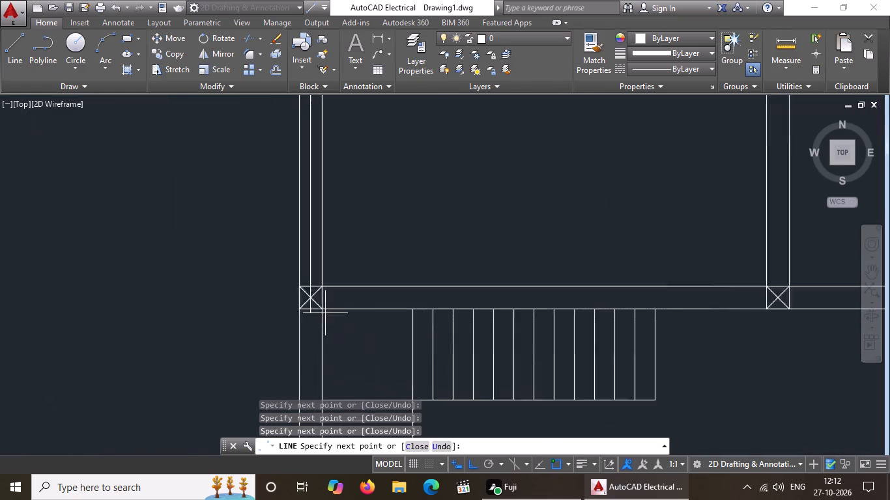
pyautogui.click(302, 294)
pyautogui.scroll(-5, 331, 221)
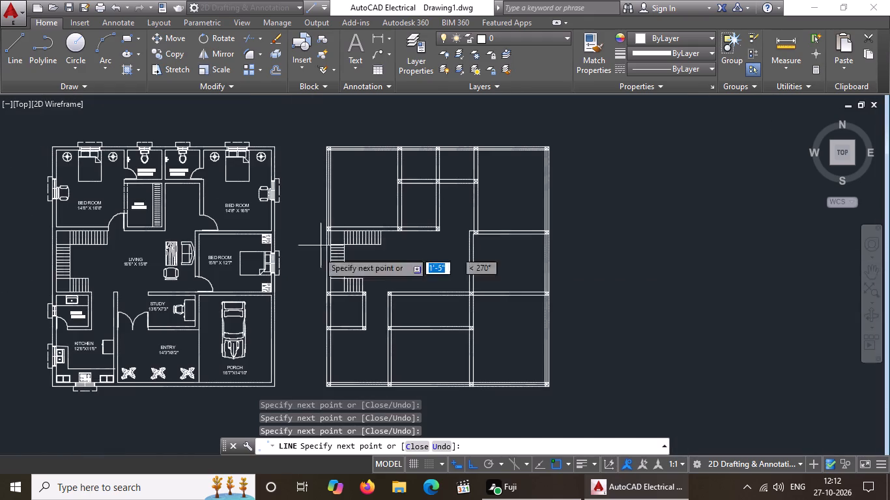
pyautogui.scroll(5, 332, 300)
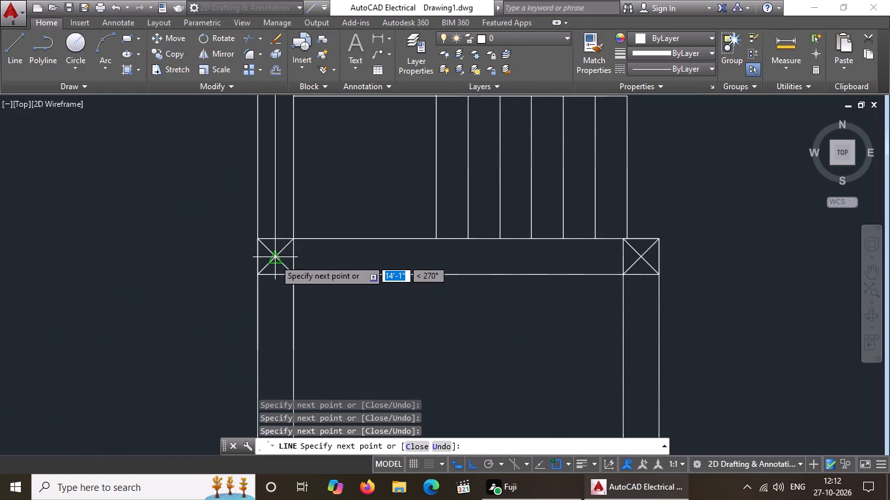
pyautogui.moveTo(274, 259); pyautogui.dragTo(281, 257)
# Extend the centreline south through the small west room's lower column to the southwest corner column's centre, closing the perimeter, and end the line.
pyautogui.scroll(-3, 303, 215)
pyautogui.scroll(1, 283, 314)
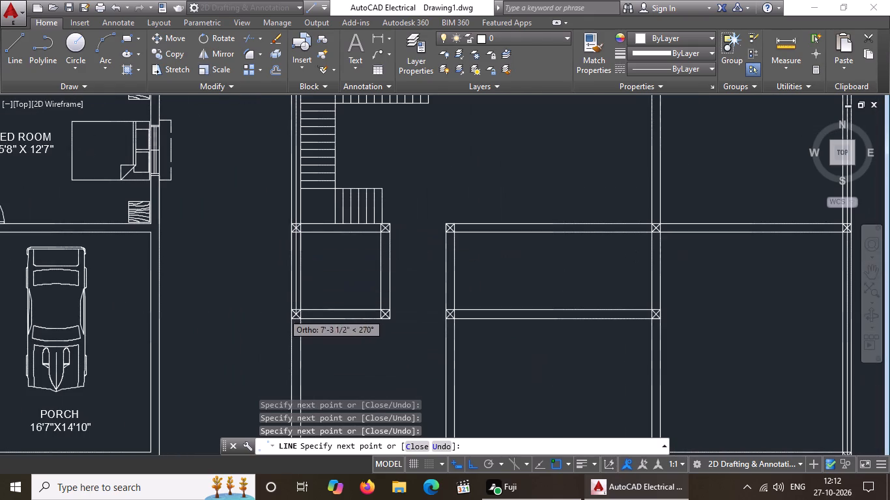
pyautogui.scroll(4, 283, 314)
pyautogui.click(302, 312)
pyautogui.scroll(-4, 322, 219)
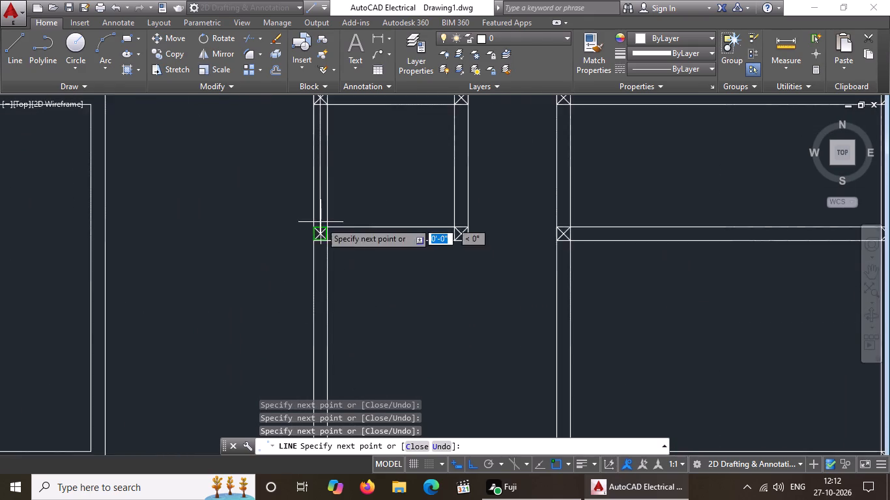
pyautogui.scroll(-3, 321, 225)
pyautogui.scroll(6, 321, 291)
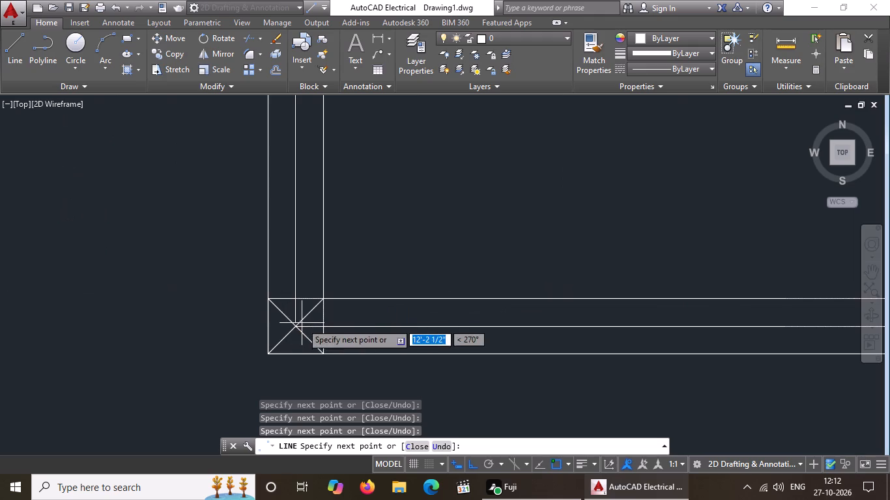
pyautogui.click(297, 325)
pyautogui.scroll(-3, 328, 300)
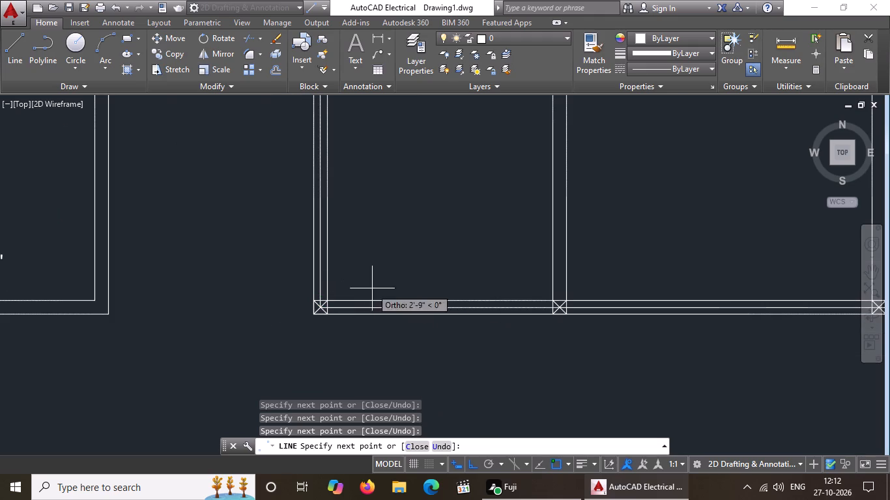
pyautogui.press('Escape')
pyautogui.scroll(-3, 471, 268)
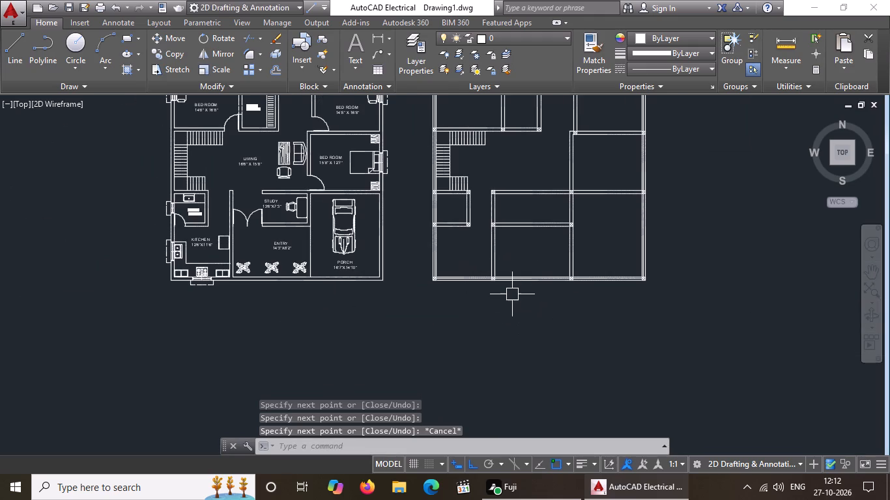
pyautogui.scroll(-1, 570, 245)
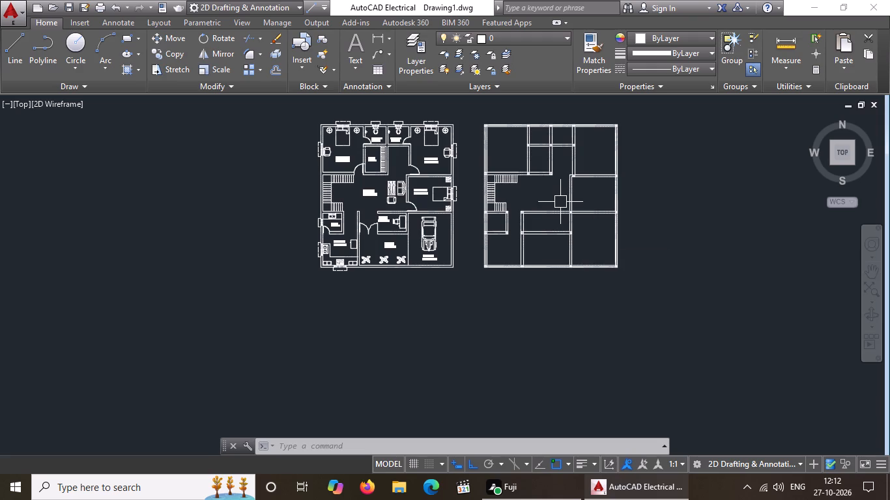
# Draw a centreline from the top-wall column at the northwest room's east wall south to the column below, then east to the middle column.
pyautogui.moveTo(553, 206); pyautogui.dragTo(521, 238, button='middle')
pyautogui.scroll(2, 510, 139)
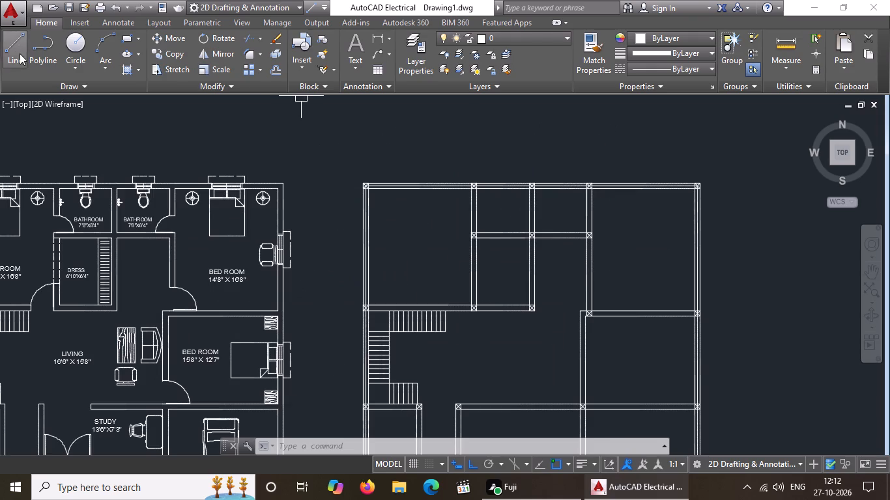
pyautogui.click(20, 53)
pyautogui.scroll(2, 509, 210)
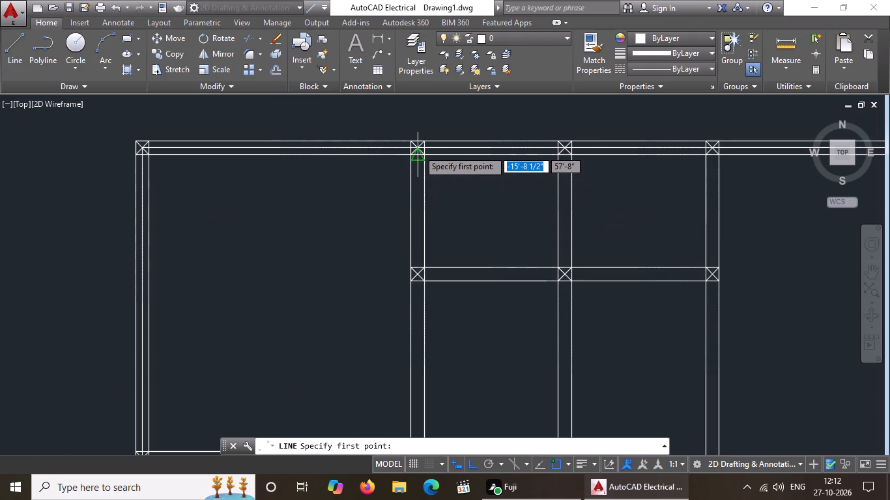
pyautogui.click(418, 142)
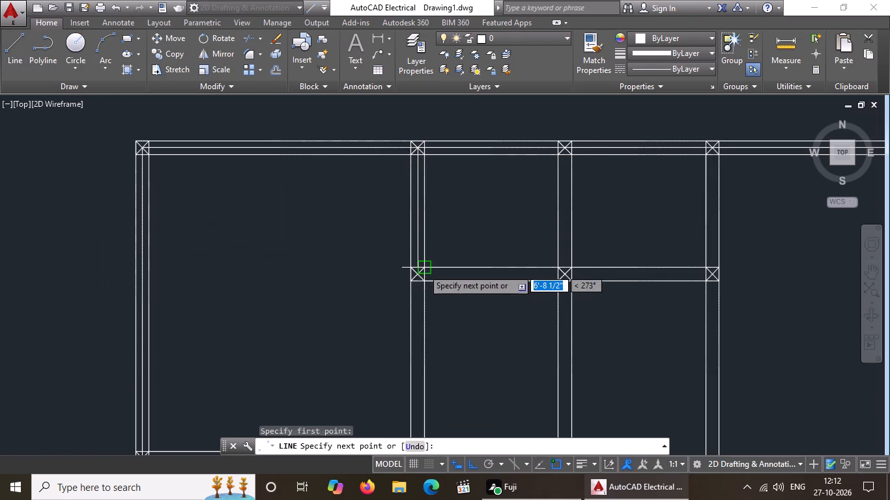
pyautogui.click(419, 277)
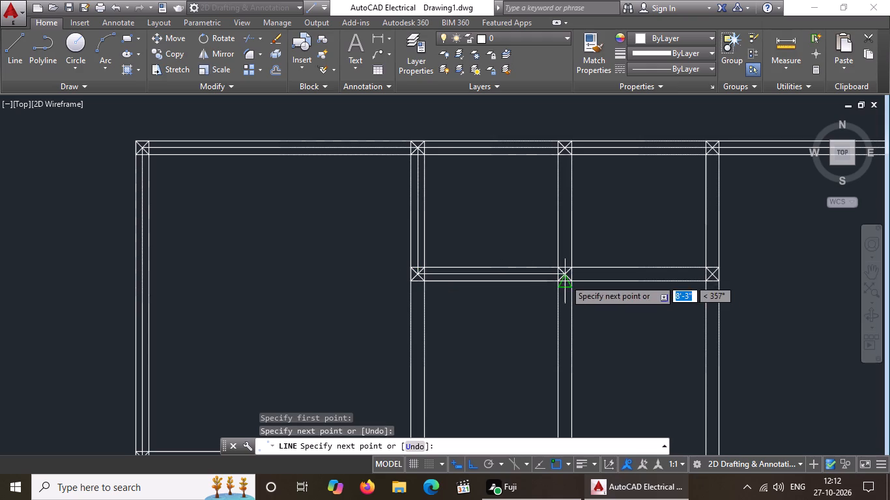
pyautogui.scroll(2, 568, 270)
pyautogui.click(560, 279)
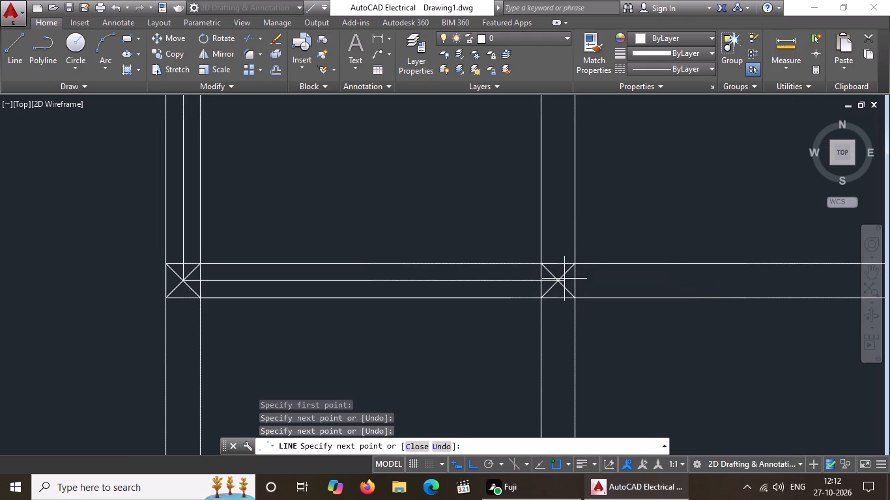
pyautogui.press('Escape')
pyautogui.scroll(-3, 567, 277)
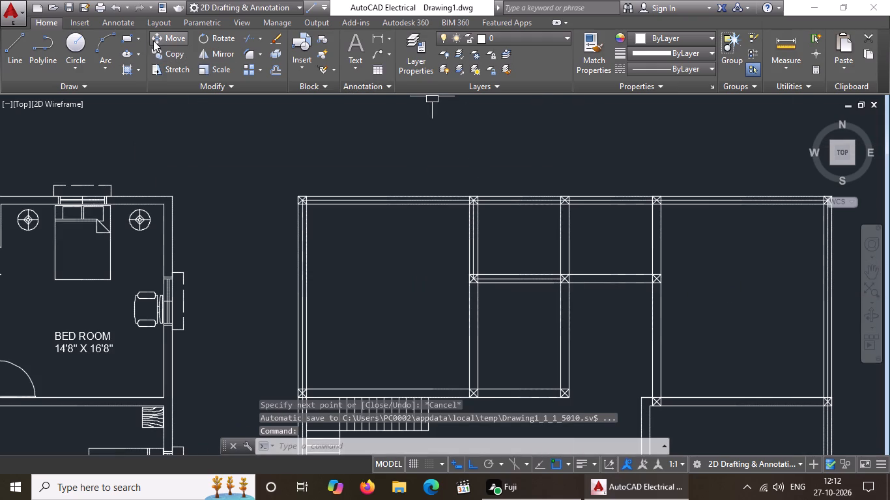
# Draw a centreline from the middle top-wall column south to the crossing column, east to the adjacent column, and north to the top wall.
pyautogui.click(19, 50)
pyautogui.scroll(2, 535, 232)
pyautogui.click(603, 152)
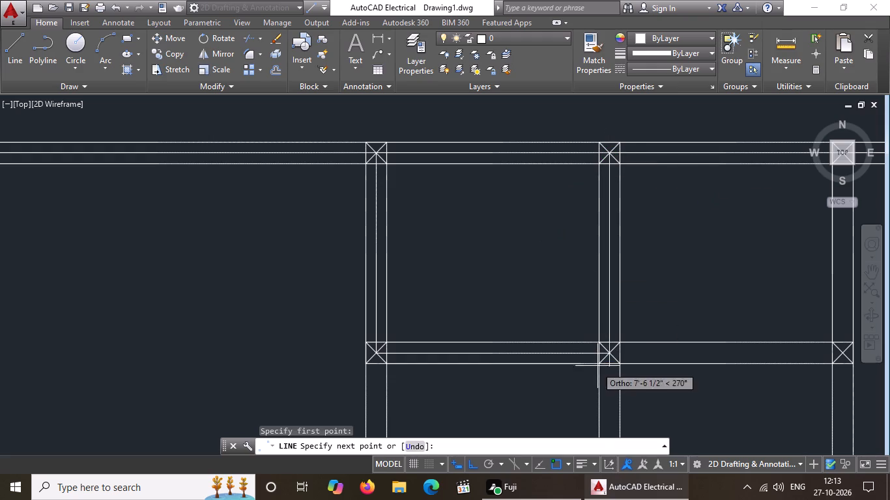
pyautogui.click(610, 351)
pyautogui.scroll(-5, 599, 354)
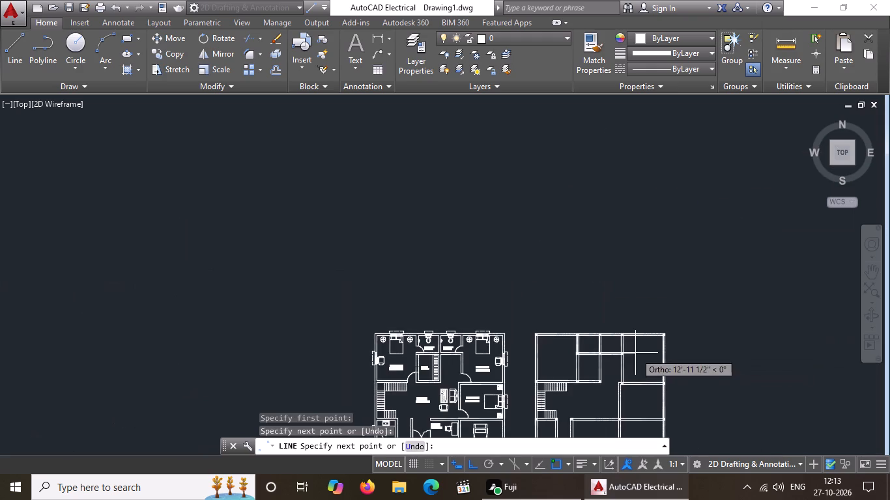
pyautogui.scroll(6, 635, 353)
pyautogui.click(522, 395)
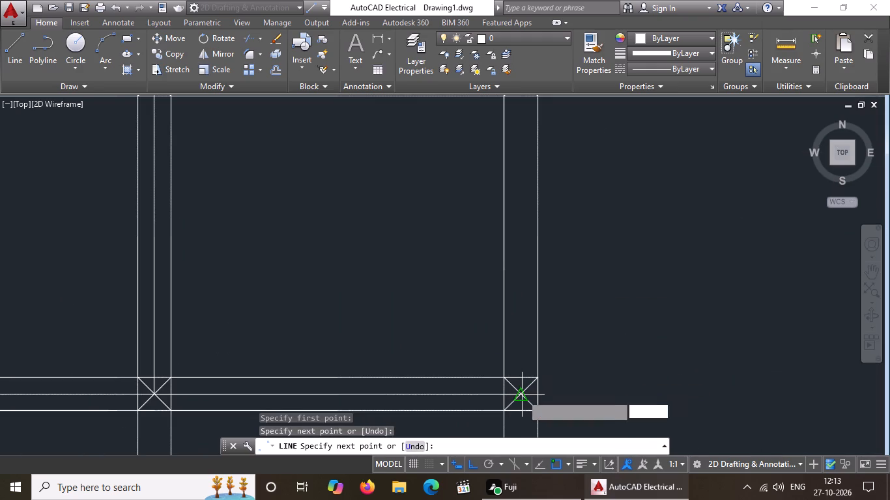
pyautogui.scroll(-3, 523, 391)
pyautogui.scroll(3, 530, 316)
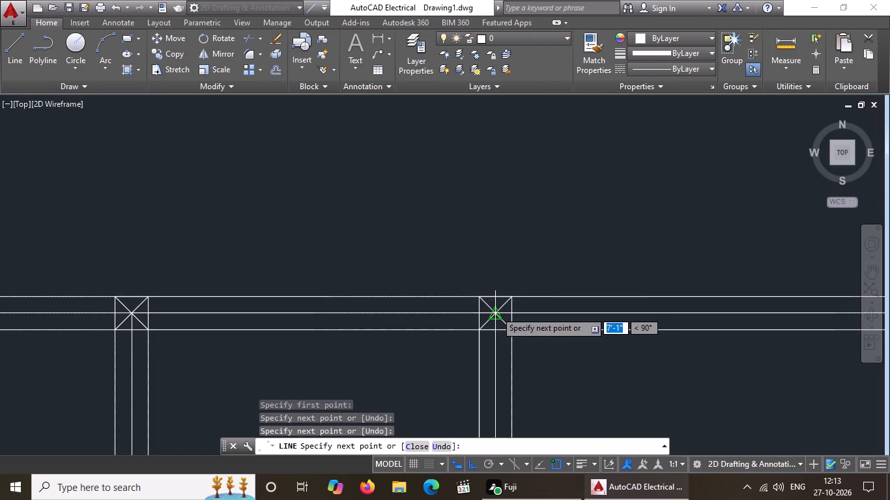
pyautogui.click(496, 311)
pyautogui.scroll(-5, 511, 310)
pyautogui.press('Escape')
pyautogui.scroll(-2, 539, 278)
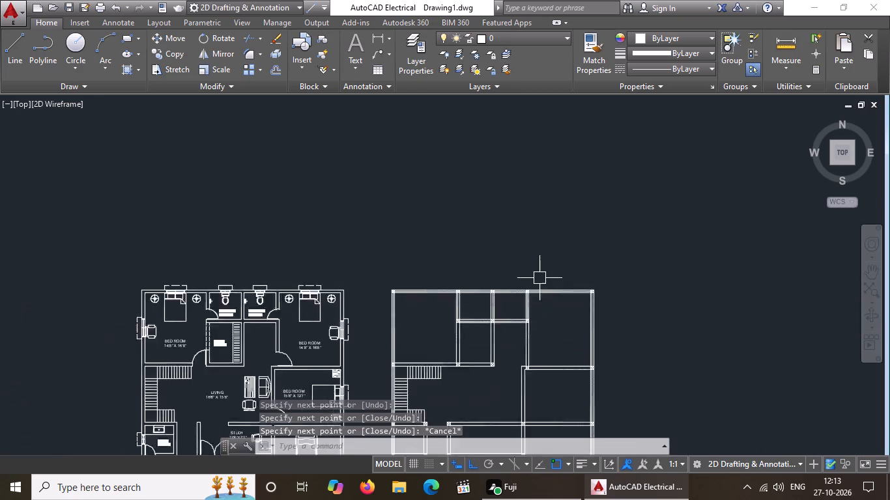
pyautogui.scroll(-1, 539, 278)
# Draw a centreline from the west-wall column above the stairs east to the northwest room's southeast column, then north to the interior column.
pyautogui.scroll(3, 518, 342)
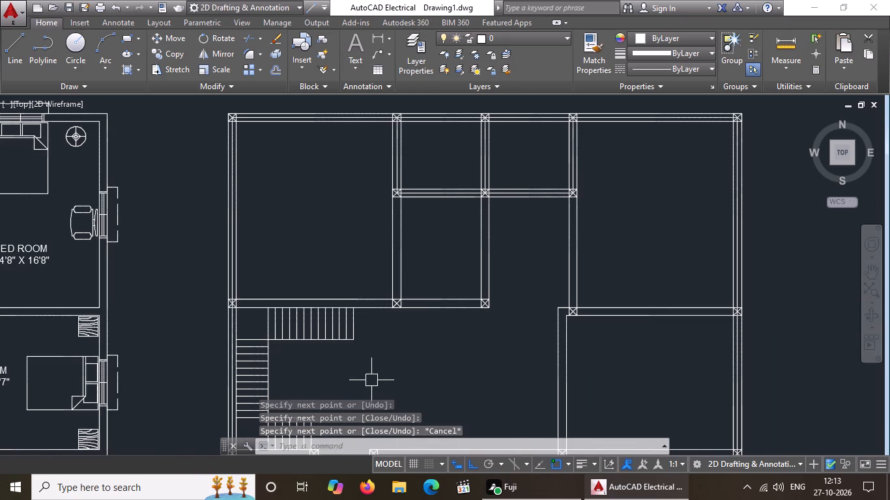
pyautogui.press('l')
pyautogui.press('Return')
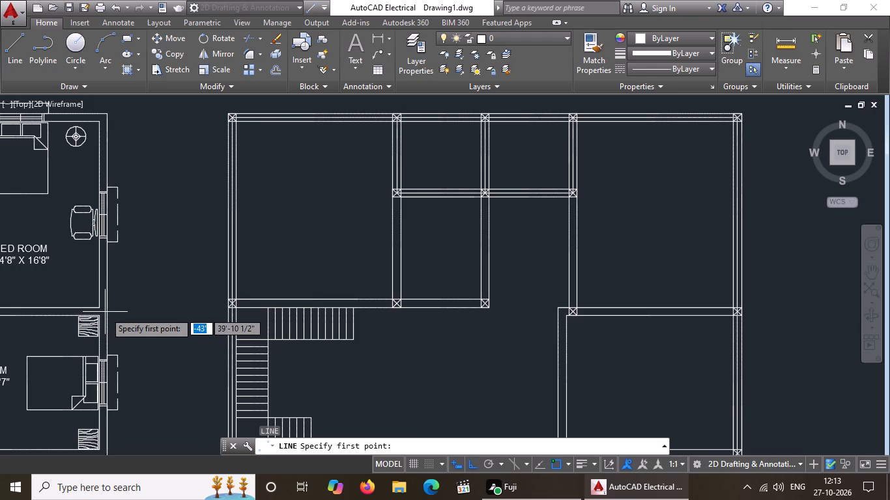
pyautogui.scroll(2, 248, 305)
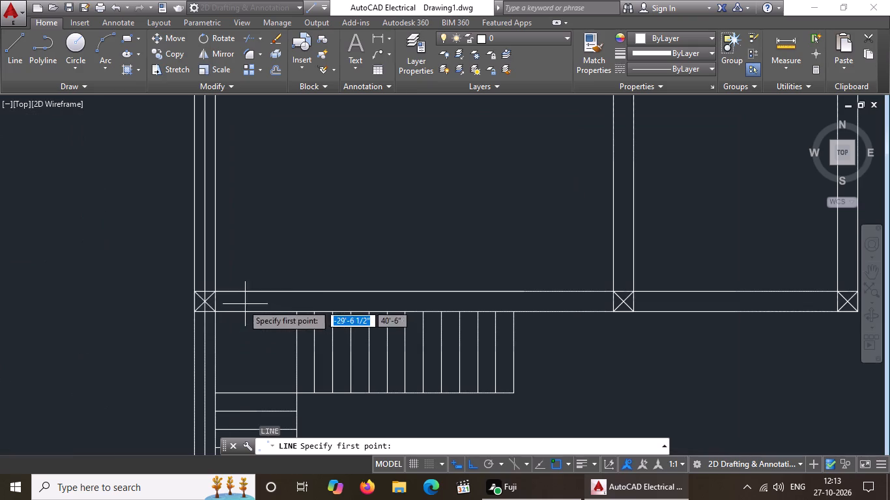
pyautogui.click(204, 301)
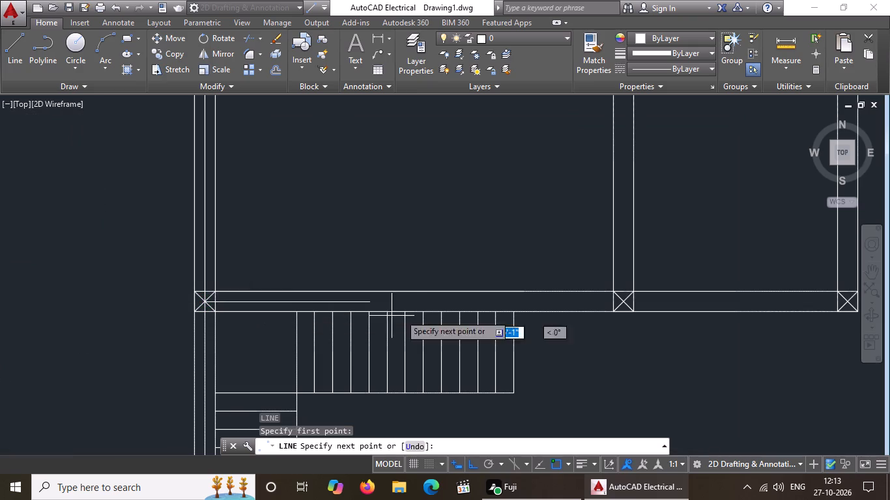
pyautogui.click(624, 303)
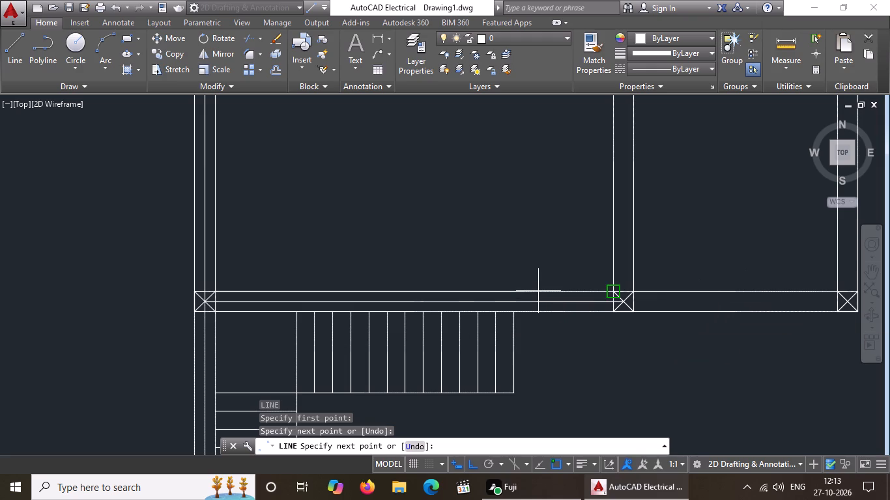
pyautogui.scroll(-2, 581, 267)
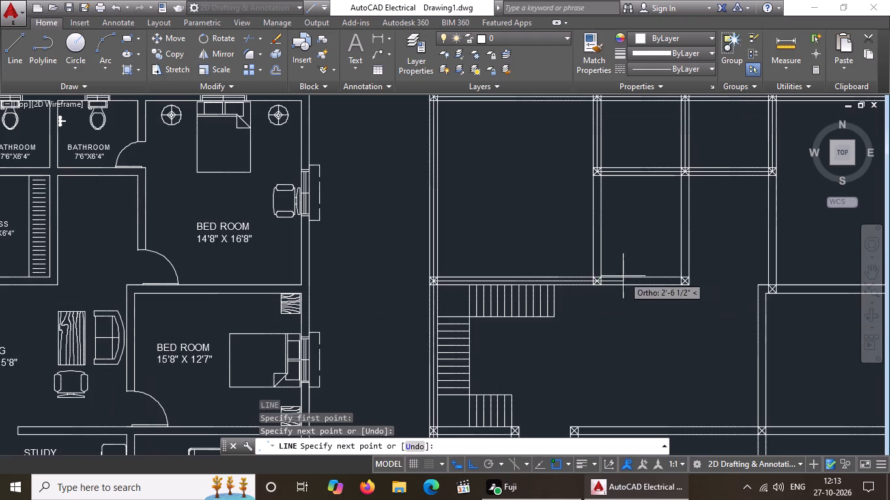
pyautogui.scroll(2, 602, 188)
pyautogui.click(590, 147)
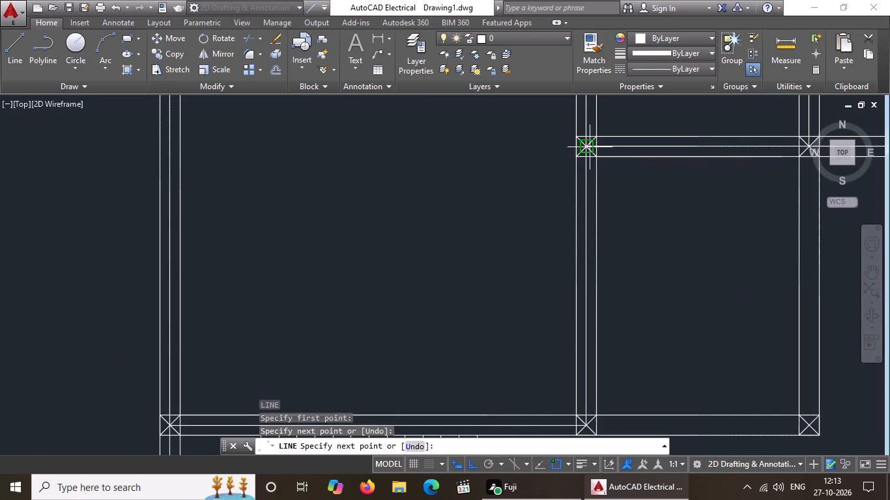
pyautogui.press('Escape')
# Draw a centreline from the northwest room's southeast column east to the adjacent column, then north to the crossing column.
pyautogui.press('l')
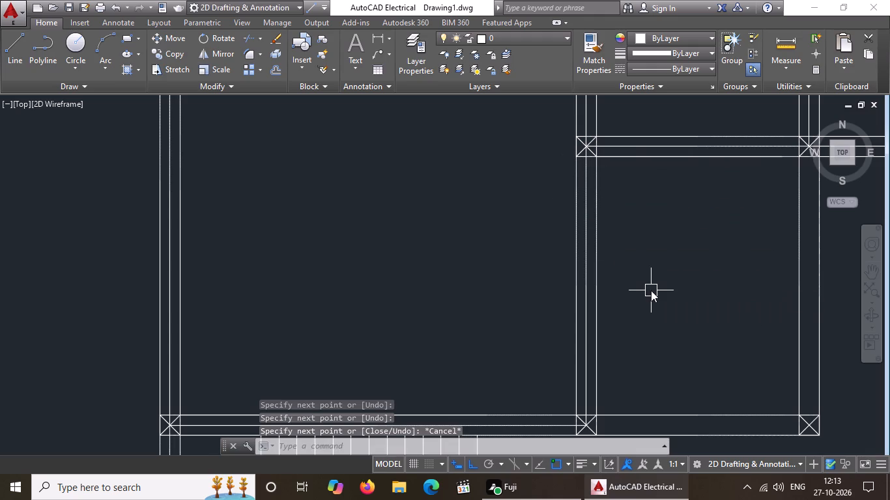
pyautogui.press('Return')
pyautogui.scroll(-4, 627, 256)
pyautogui.scroll(3, 664, 275)
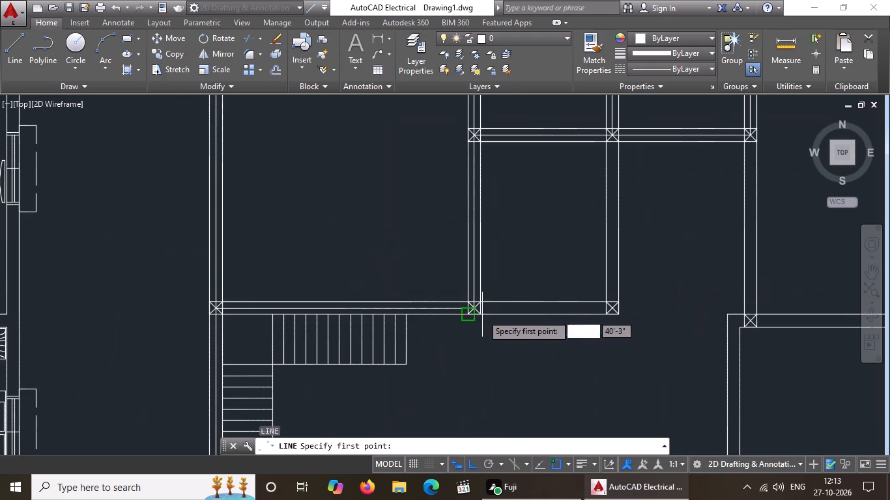
pyautogui.scroll(2, 481, 311)
pyautogui.moveTo(461, 308); pyautogui.dragTo(467, 308)
pyautogui.scroll(-2, 558, 311)
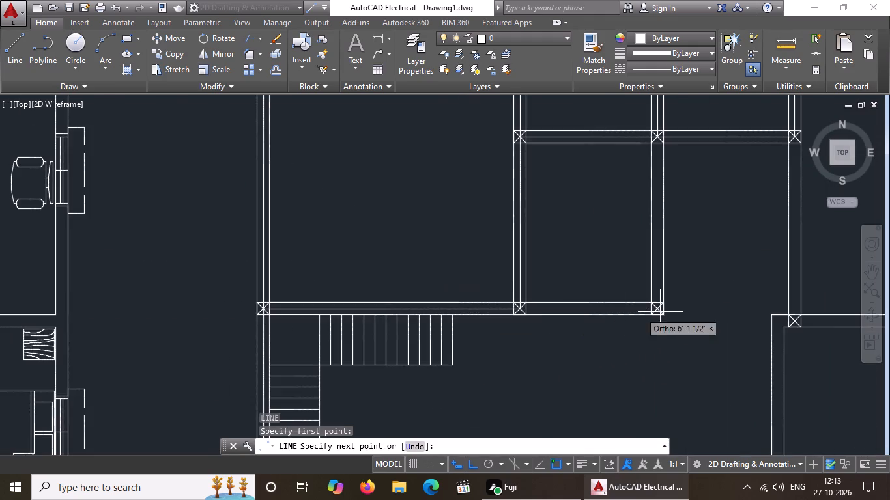
pyautogui.scroll(3, 667, 312)
pyautogui.click(624, 302)
pyautogui.scroll(-4, 625, 302)
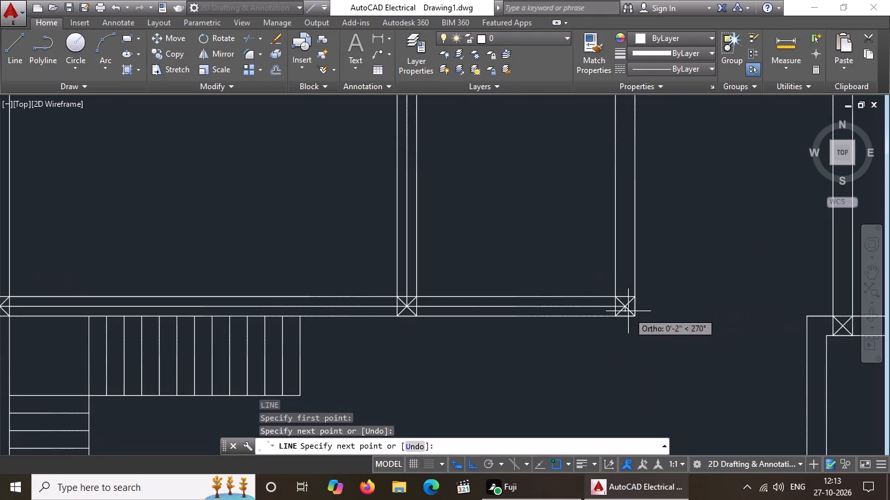
pyautogui.scroll(-3, 631, 260)
pyautogui.scroll(7, 629, 196)
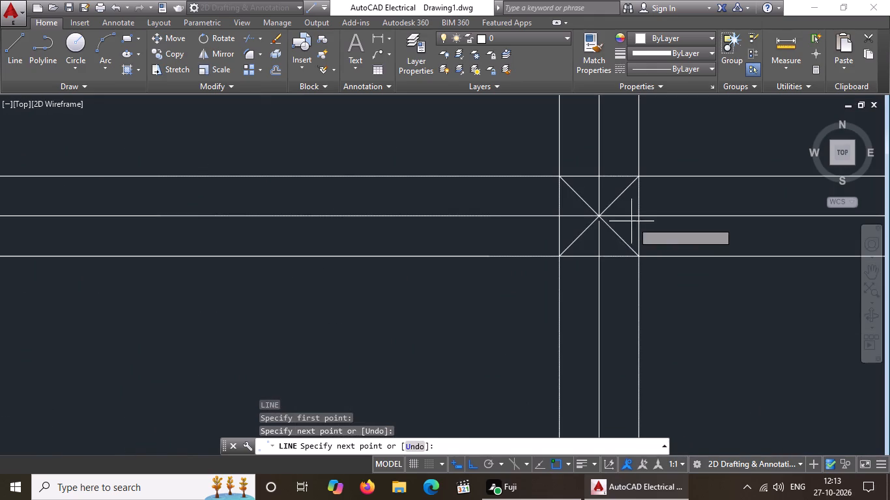
pyautogui.click(597, 216)
pyautogui.scroll(-5, 597, 217)
pyautogui.scroll(-5, 736, 308)
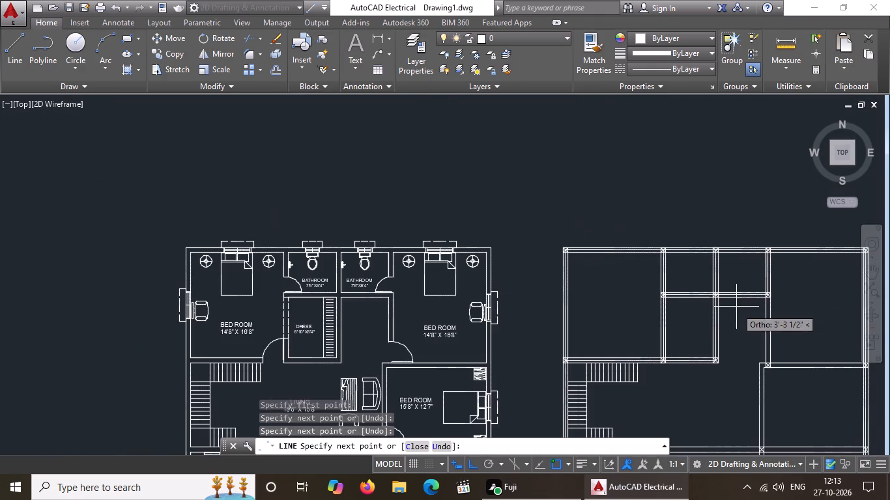
pyautogui.press('Escape')
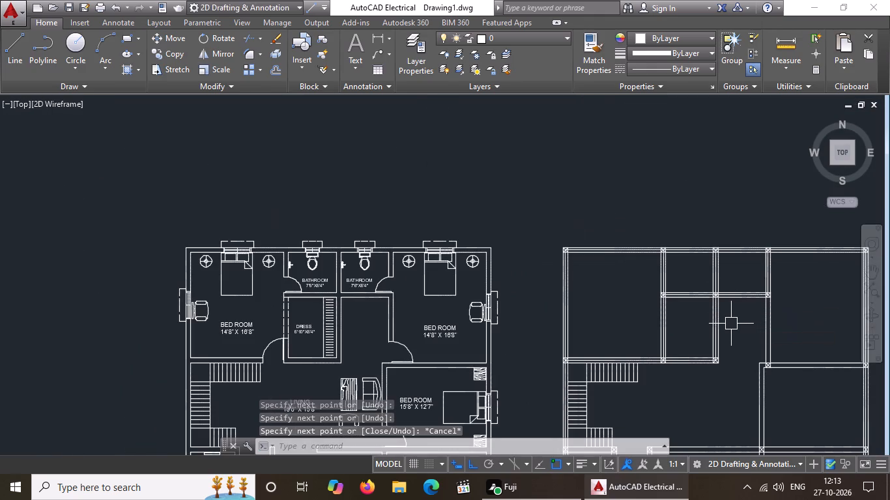
# Draw a centreline from the northeast room's west-wall interior column south to its southwest column, then east to the east-wall column.
pyautogui.moveTo(691, 321); pyautogui.dragTo(506, 344, button='middle')
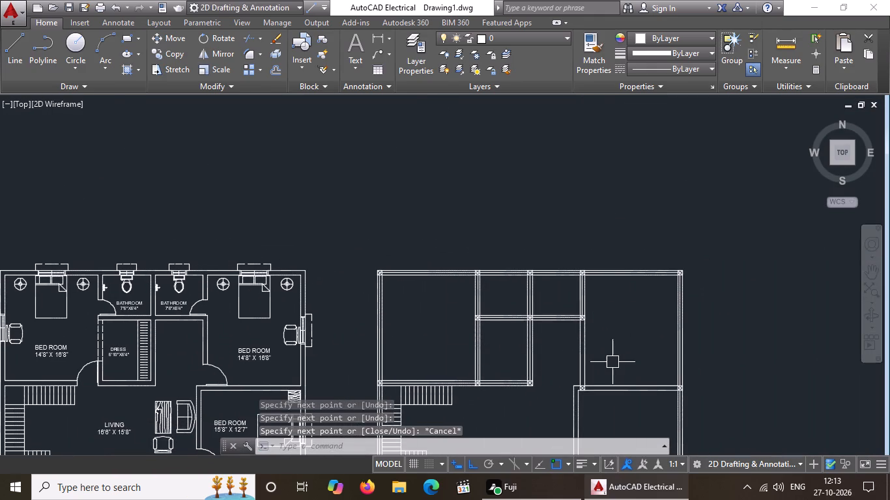
pyautogui.press('l')
pyautogui.press('Return')
pyautogui.scroll(2, 584, 396)
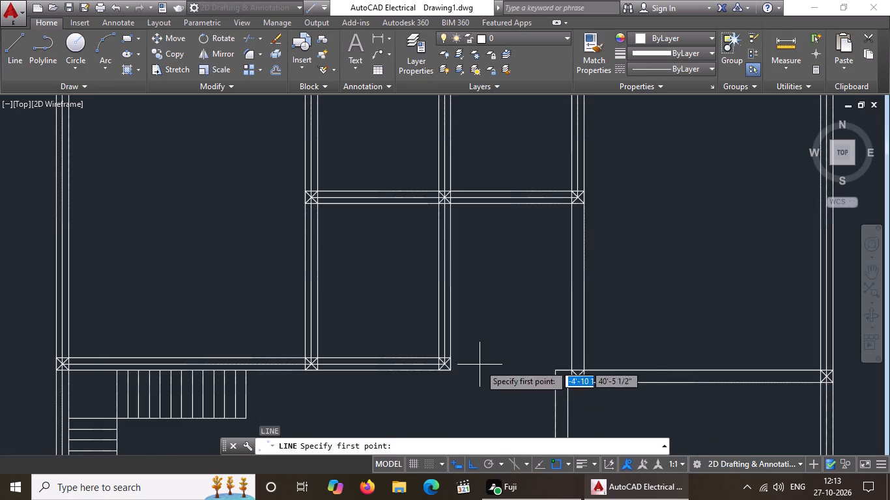
pyautogui.click(581, 195)
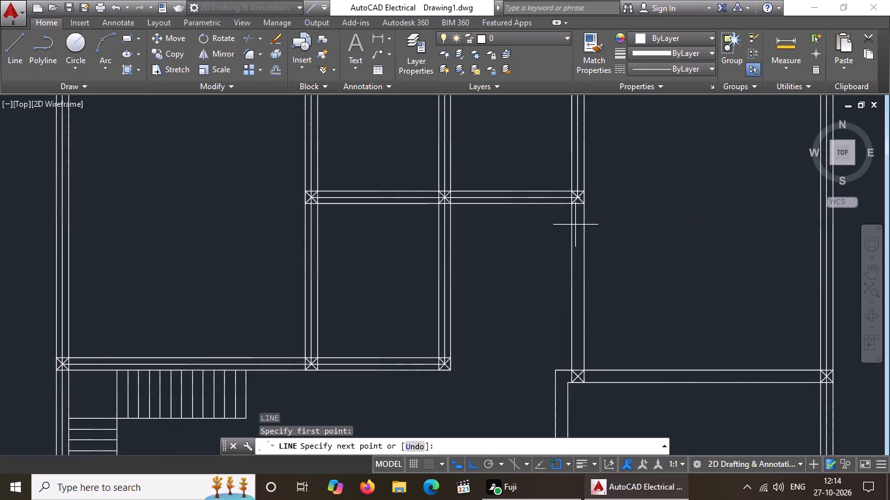
pyautogui.click(577, 378)
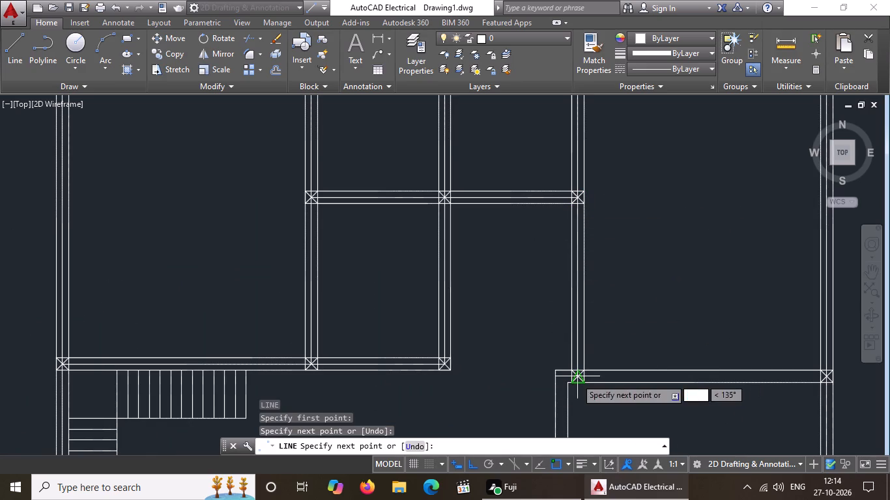
pyautogui.scroll(-2, 585, 374)
pyautogui.scroll(3, 685, 374)
pyautogui.scroll(2, 633, 385)
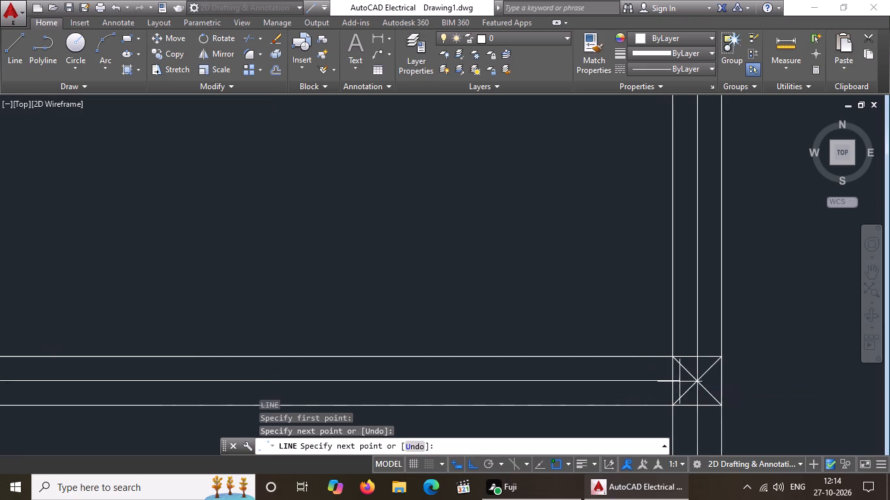
pyautogui.click(700, 383)
pyautogui.scroll(-4, 701, 383)
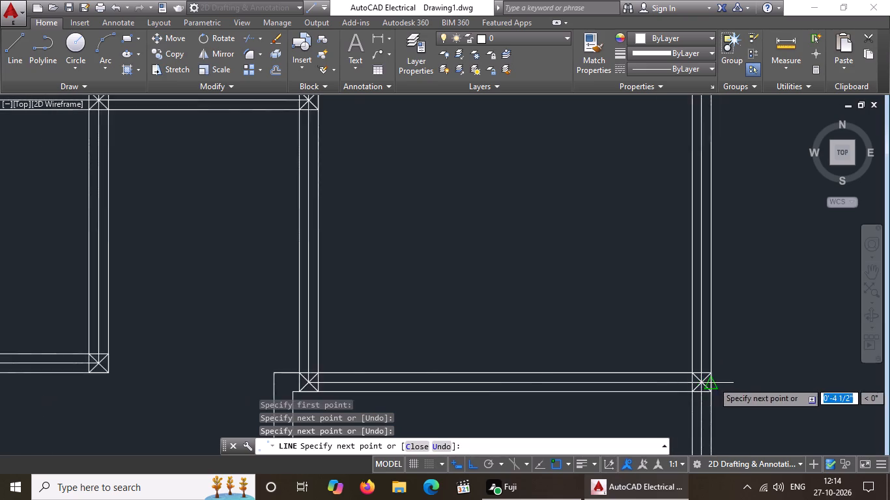
pyautogui.scroll(-3, 713, 381)
pyautogui.press('Escape')
# Draw a centreline from the east bedroom's southwest column north to its northwest wall corner, then east to the adjacent column.
pyautogui.moveTo(678, 374); pyautogui.dragTo(678, 374, button='middle')
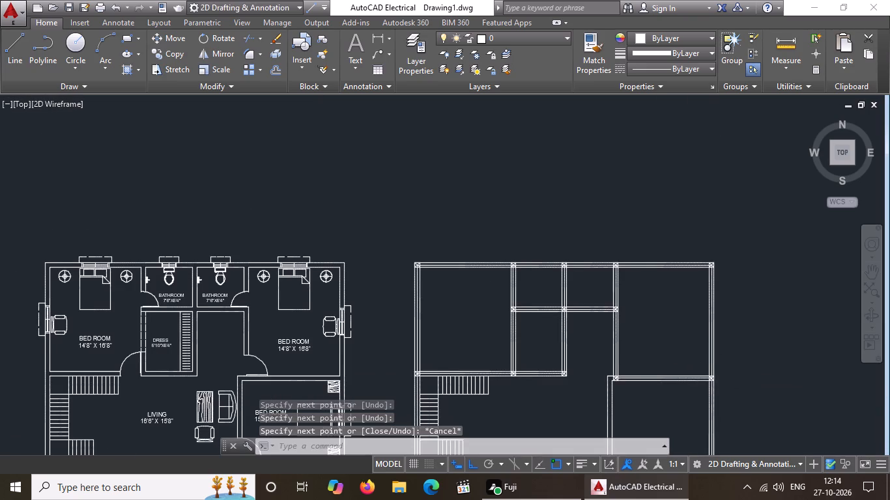
pyautogui.moveTo(678, 374); pyautogui.dragTo(675, 321, button='middle')
pyautogui.press('Escape')
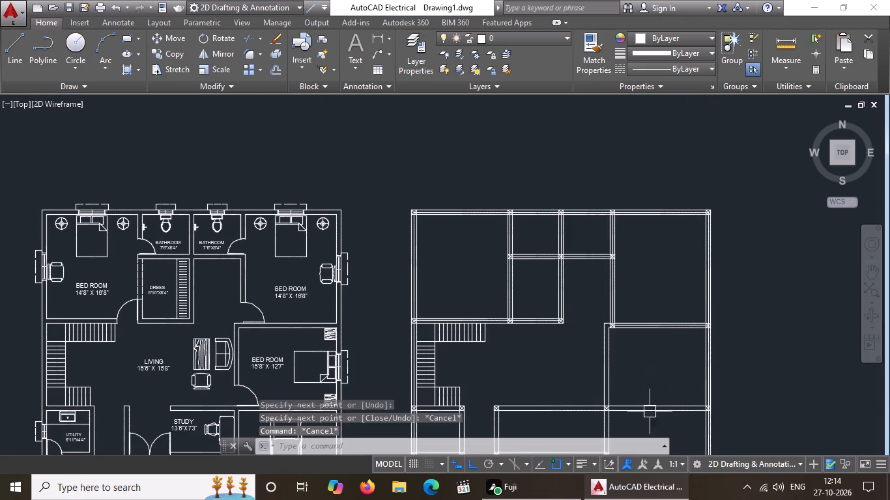
pyautogui.scroll(2, 629, 419)
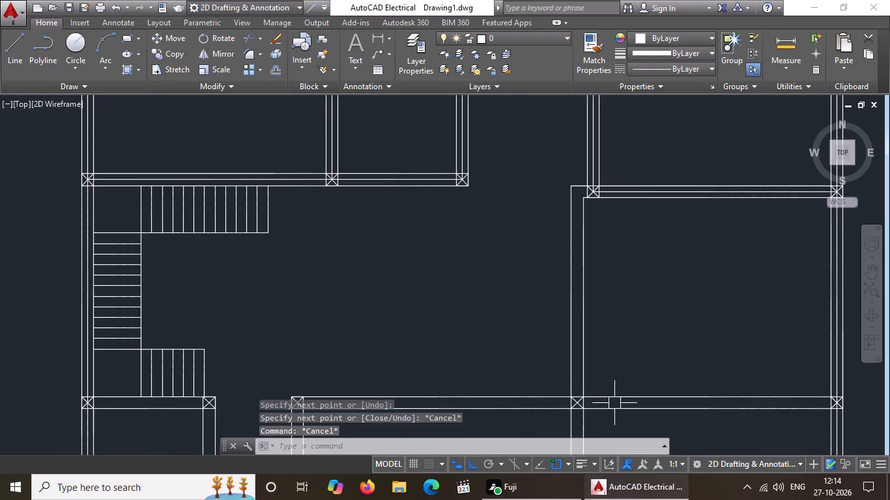
pyautogui.moveTo(592, 215); pyautogui.dragTo(592, 305, button='middle')
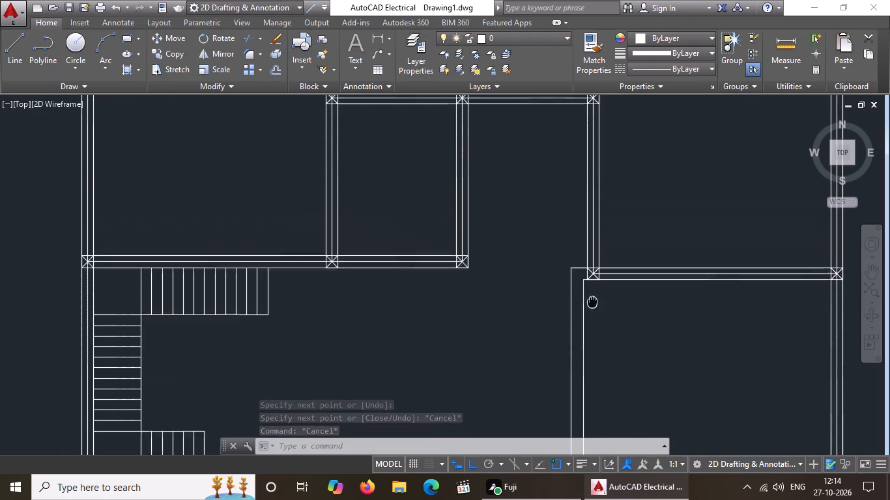
pyautogui.moveTo(592, 305); pyautogui.dragTo(592, 340, button='middle')
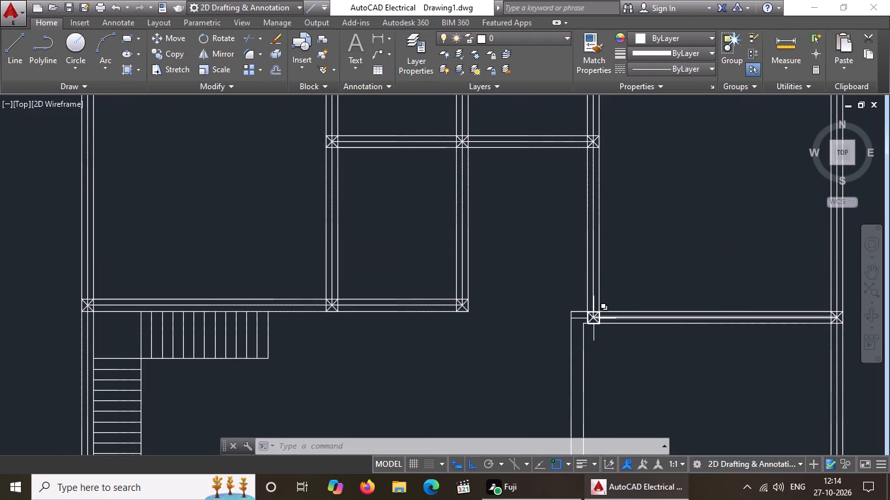
pyautogui.scroll(-3, 594, 317)
pyautogui.scroll(2, 599, 357)
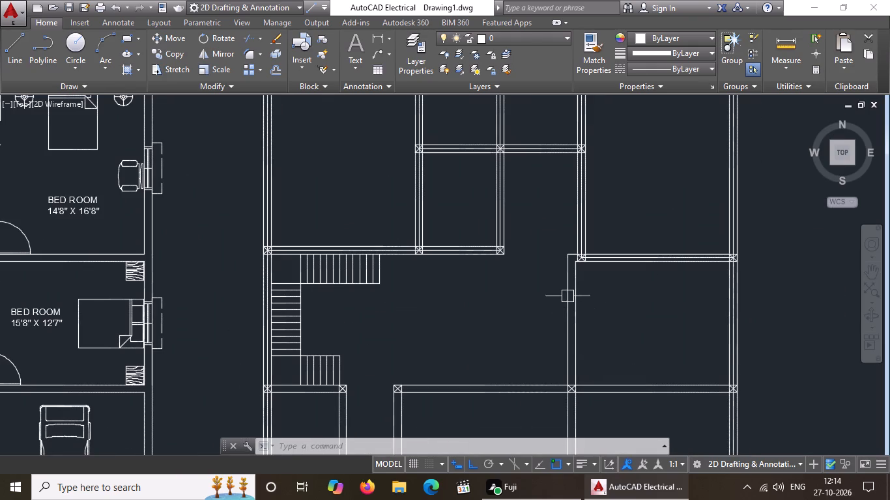
pyautogui.press('l')
pyautogui.press('Return')
pyautogui.scroll(3, 569, 392)
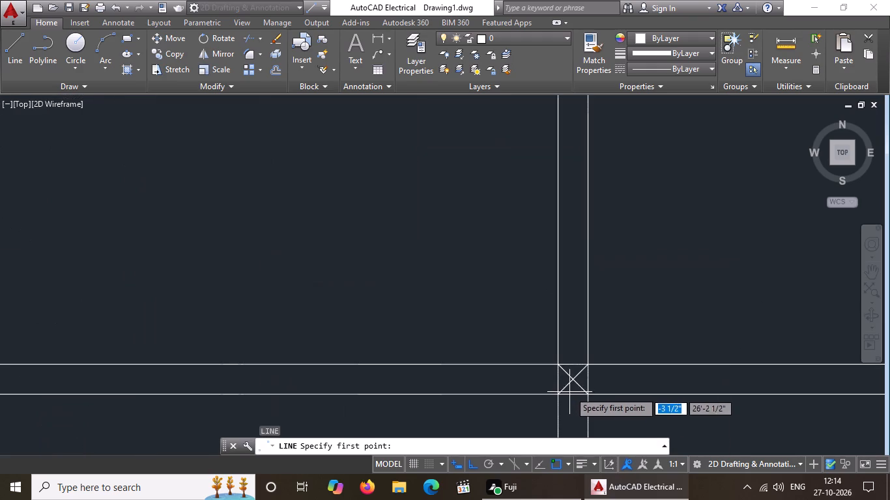
pyautogui.click(573, 378)
pyautogui.scroll(-3, 574, 351)
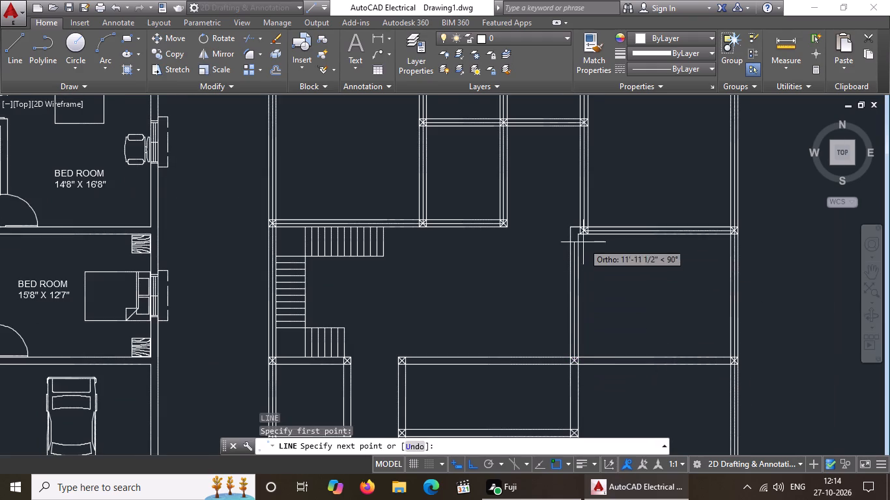
pyautogui.scroll(2, 582, 239)
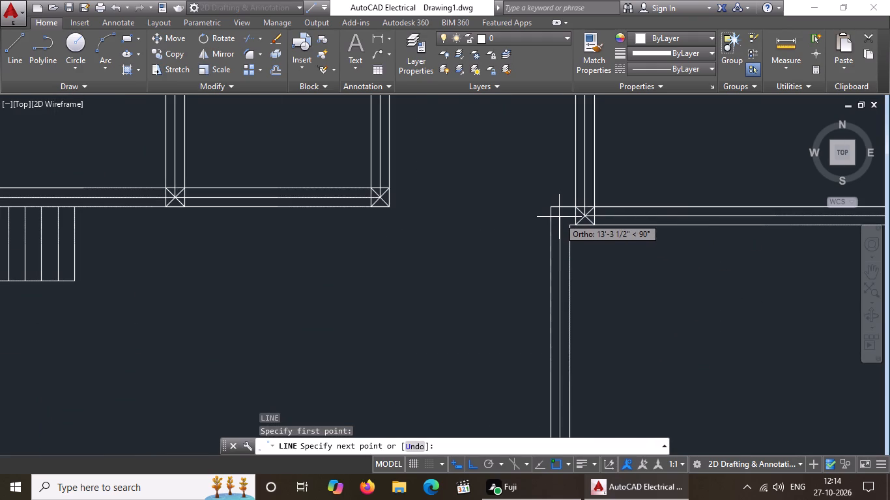
pyautogui.click(559, 215)
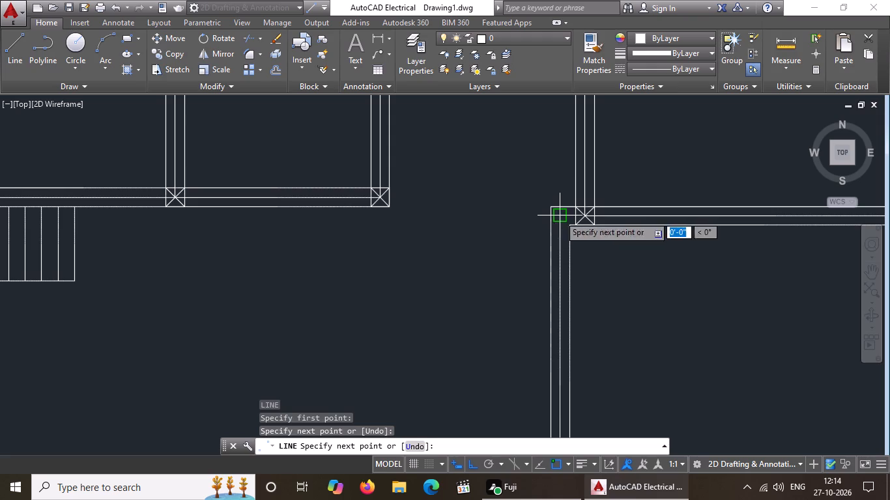
pyautogui.click(584, 215)
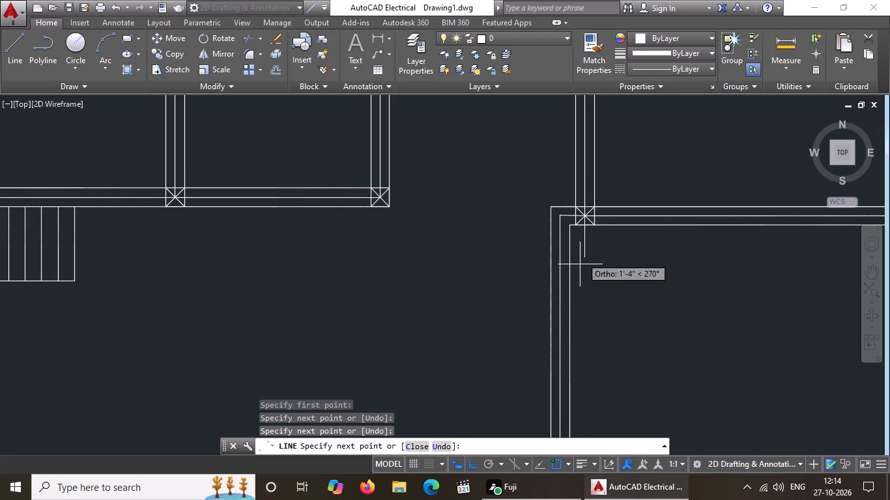
pyautogui.press('Escape')
# Draw a centreline from the east bedroom's southwest column east to the east-wall column.
pyautogui.scroll(-2, 592, 223)
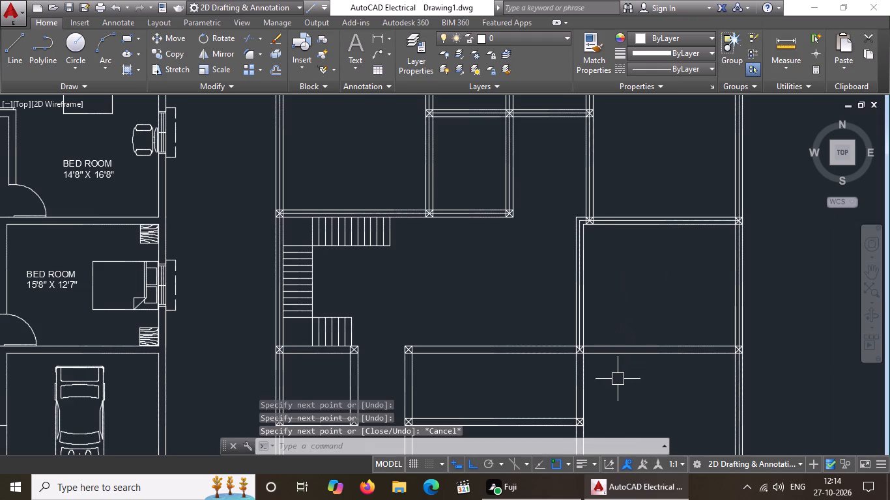
pyautogui.press('l')
pyautogui.press('Return')
pyautogui.scroll(2, 607, 343)
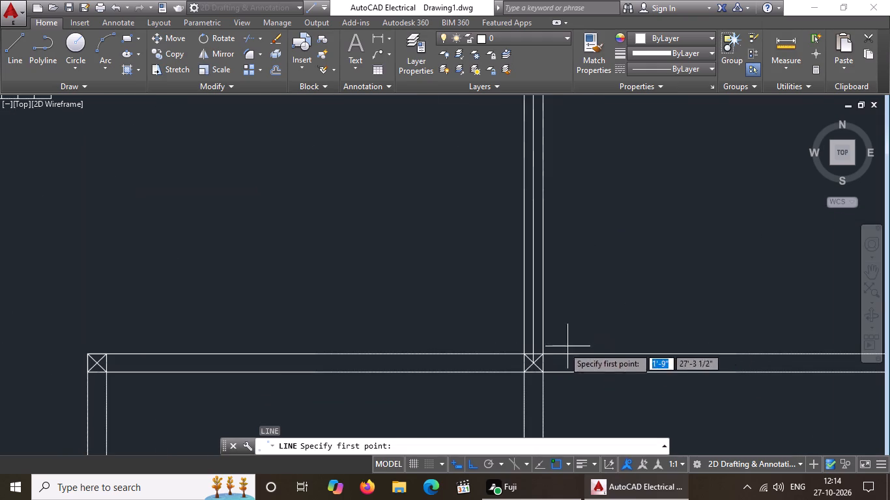
pyautogui.click(532, 363)
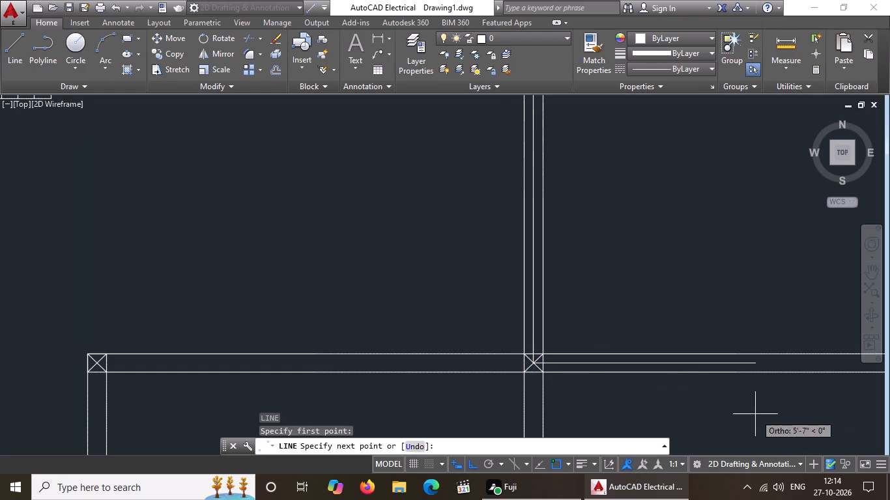
pyautogui.scroll(-3, 725, 385)
pyautogui.scroll(4, 762, 376)
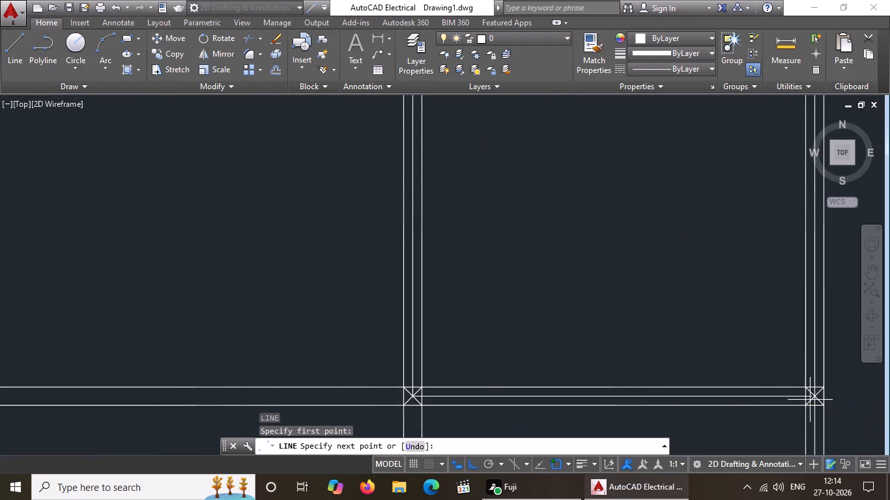
pyautogui.click(814, 395)
pyautogui.scroll(-6, 816, 379)
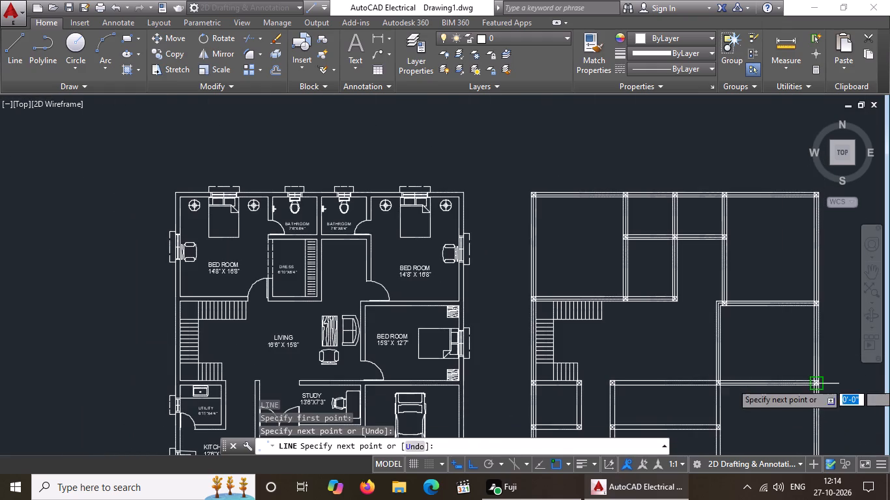
pyautogui.press('Return')
# Draw a centreline from the west-wall column below the stairs east through the two intermediate columns to the east bedroom's southwest column.
pyautogui.press('l')
pyautogui.press('Return')
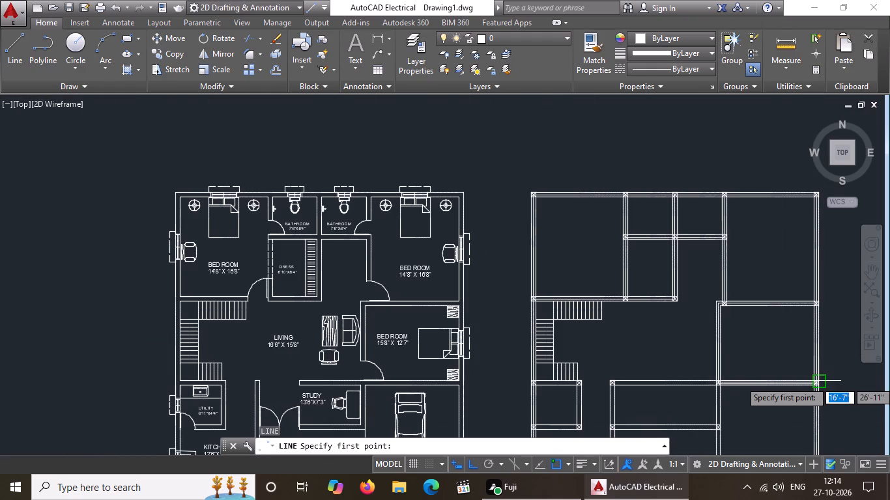
pyautogui.scroll(2, 683, 408)
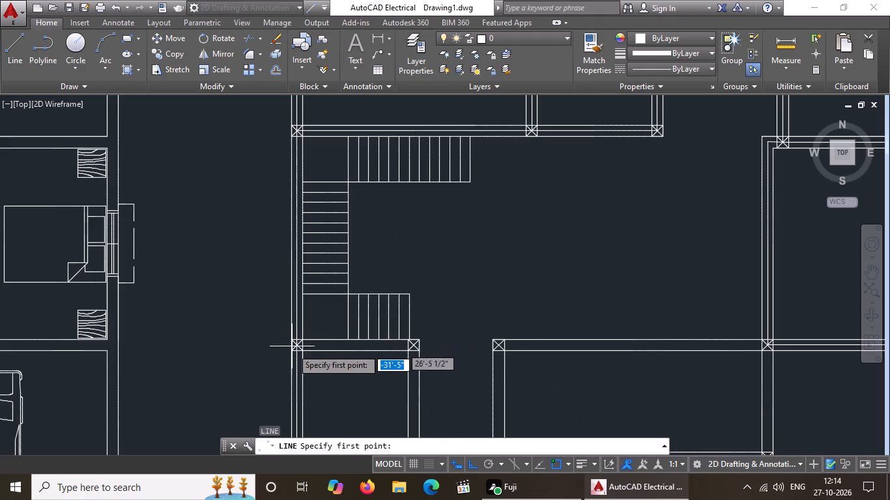
pyautogui.click(296, 343)
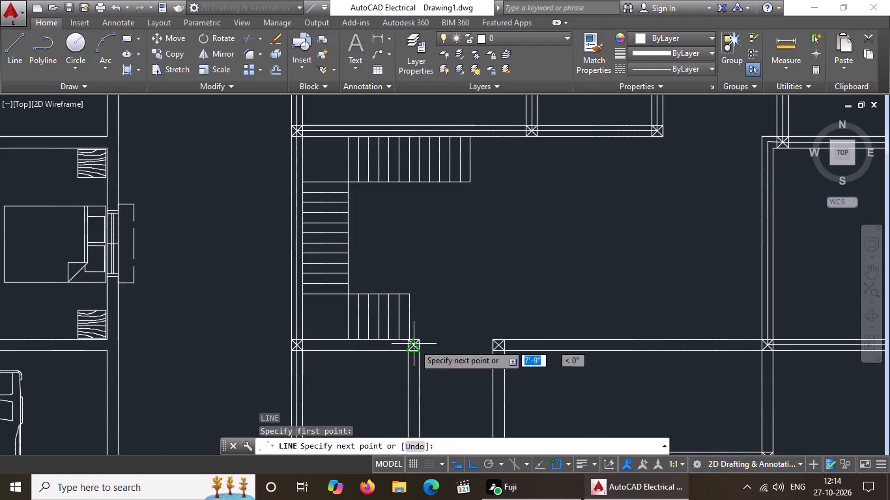
pyautogui.click(414, 344)
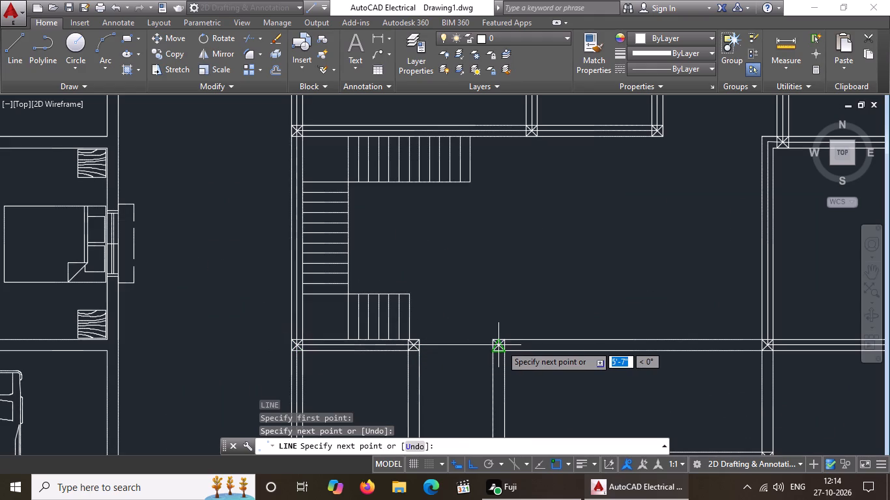
pyautogui.click(501, 345)
pyautogui.scroll(-3, 506, 342)
pyautogui.scroll(2, 553, 341)
pyautogui.scroll(3, 605, 349)
pyautogui.click(549, 342)
pyautogui.scroll(-5, 553, 339)
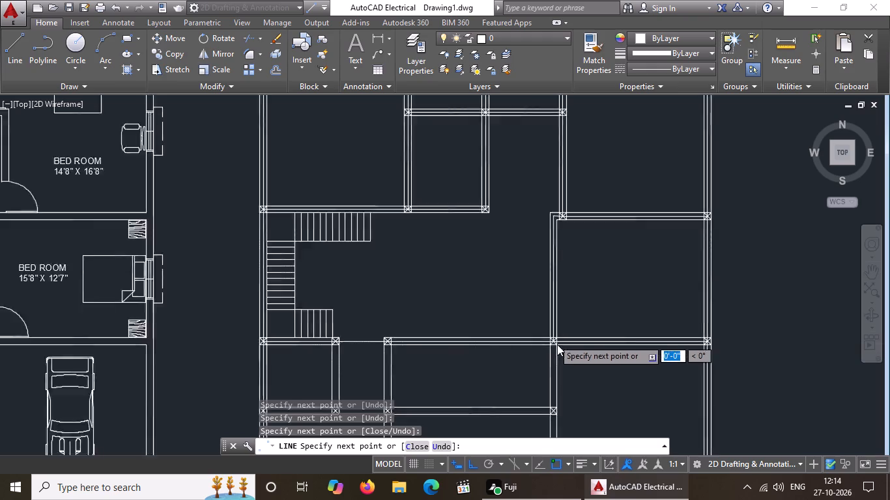
pyautogui.scroll(-2, 557, 344)
pyautogui.press('Return')
# Draw a centreline from the porch's southwest column north through the study's southeast column to the east bedroom's southwest column.
pyautogui.press('l')
pyautogui.press('Return')
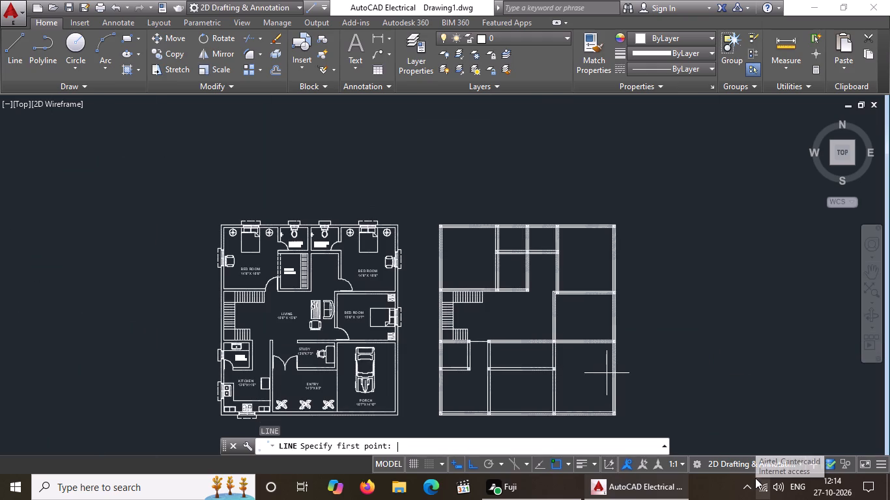
pyautogui.scroll(2, 558, 348)
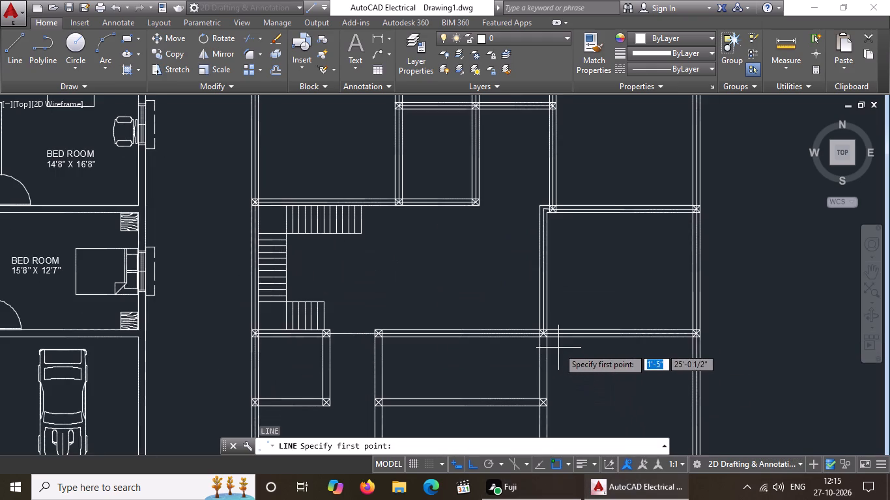
pyautogui.scroll(-4, 560, 348)
pyautogui.scroll(2, 546, 385)
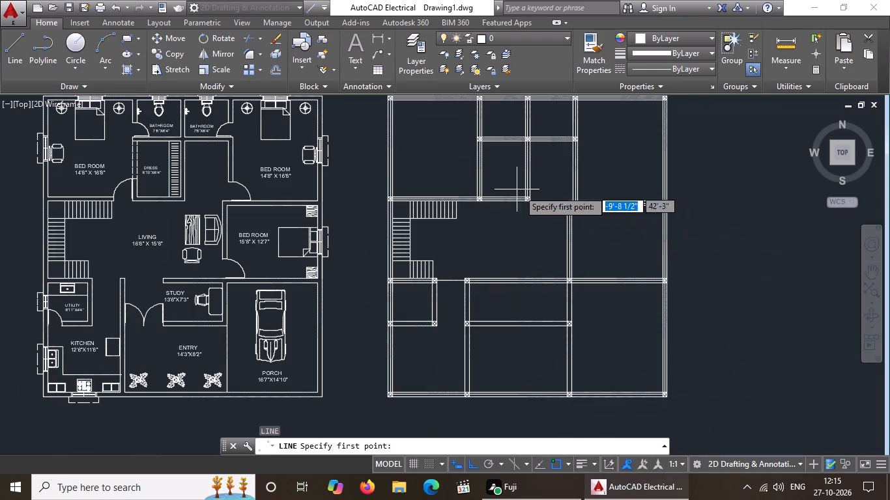
pyautogui.scroll(2, 598, 195)
pyautogui.scroll(-2, 554, 203)
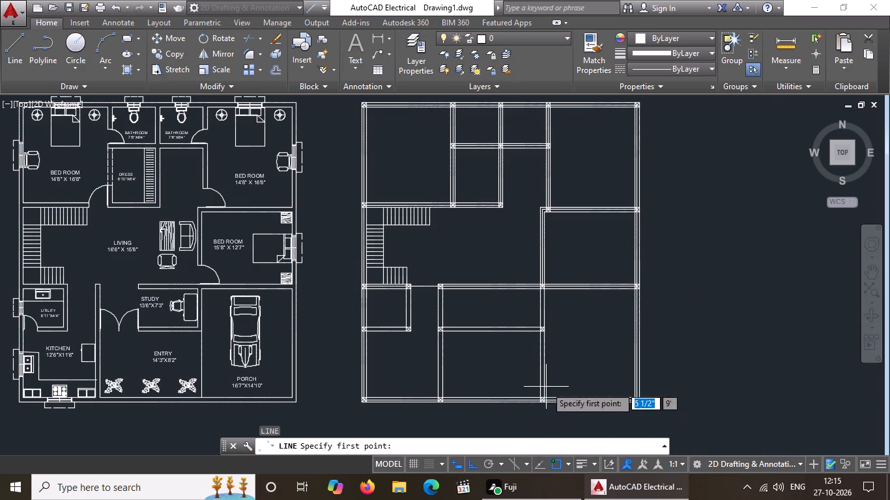
pyautogui.scroll(3, 544, 389)
pyautogui.scroll(-3, 552, 285)
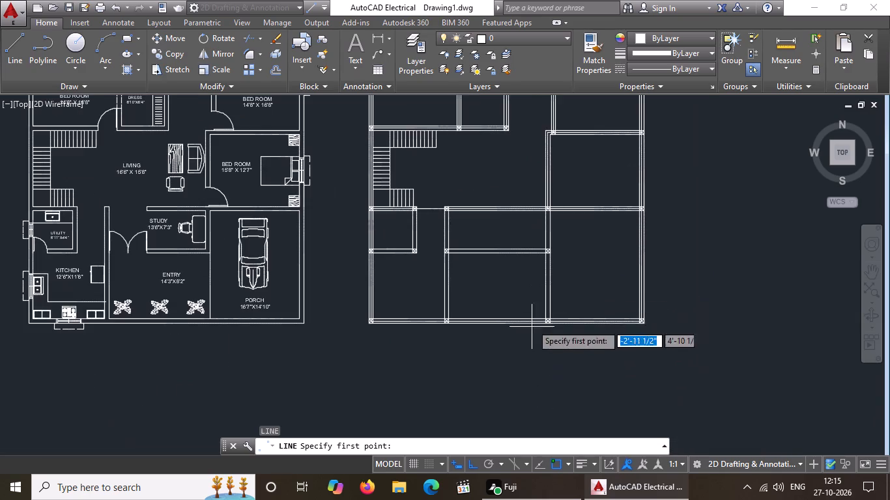
pyautogui.scroll(3, 534, 315)
pyautogui.click(588, 342)
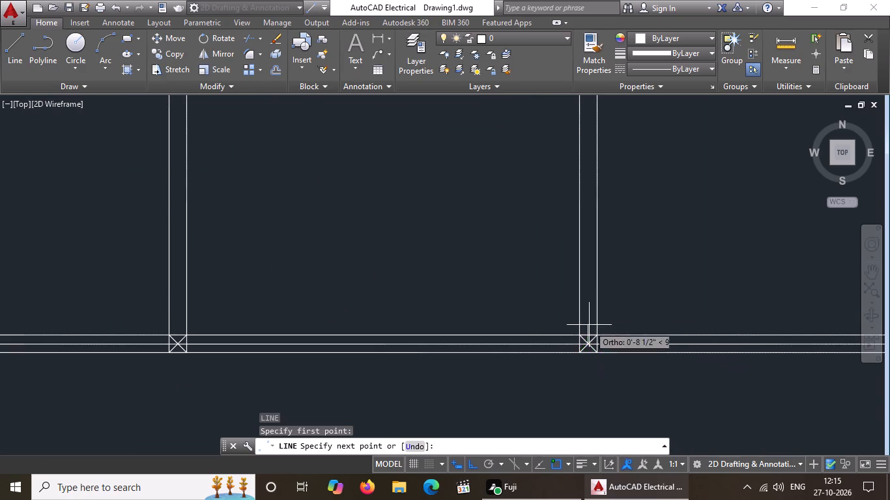
pyautogui.scroll(-4, 590, 324)
pyautogui.scroll(3, 593, 270)
pyautogui.scroll(3, 579, 325)
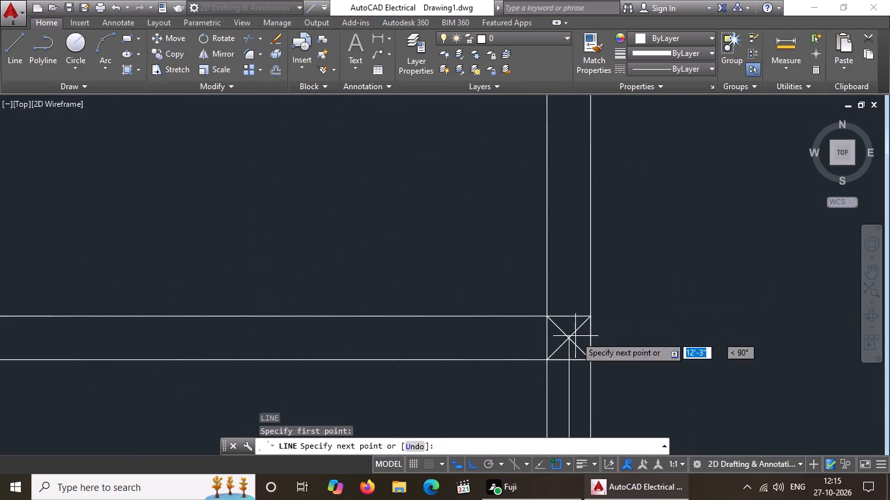
pyautogui.click(571, 337)
pyautogui.scroll(-3, 573, 335)
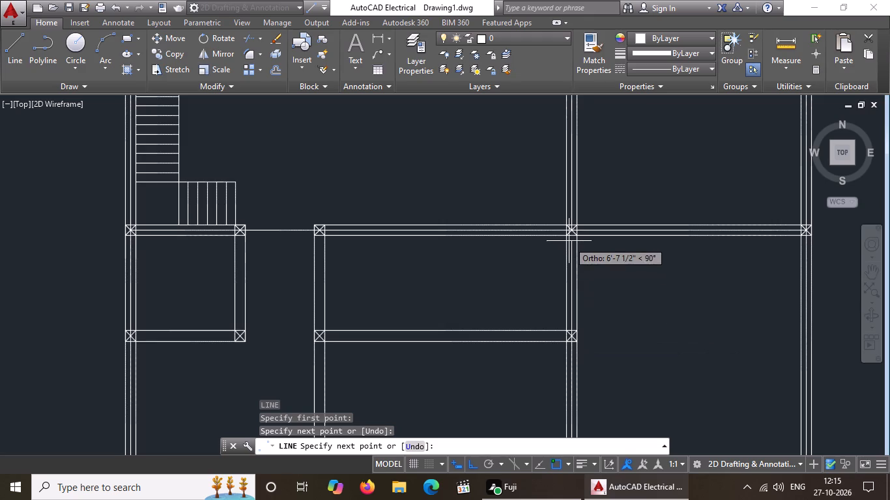
pyautogui.scroll(3, 569, 239)
pyautogui.click(572, 202)
pyautogui.scroll(-4, 573, 214)
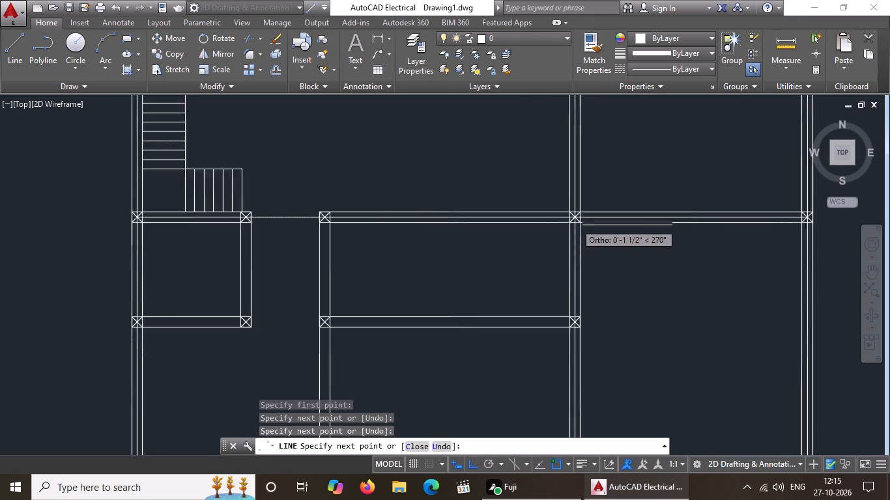
pyautogui.press('Return')
# Draw a centreline from the study's southeast column west to its southwest column.
pyautogui.press('l')
pyautogui.press('Return')
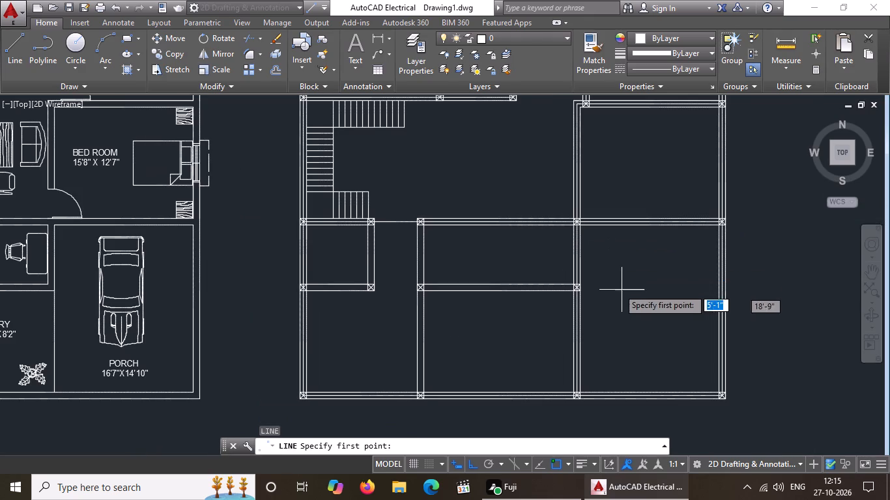
pyautogui.scroll(1, 560, 290)
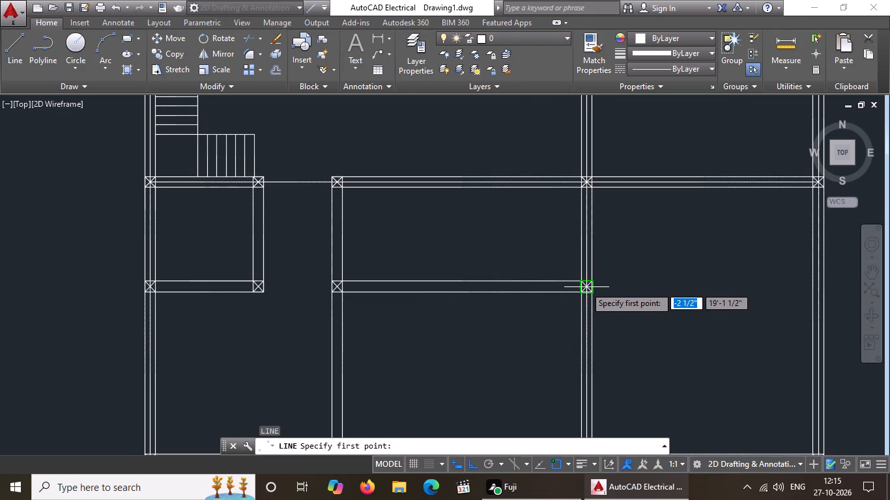
pyautogui.scroll(4, 584, 286)
pyautogui.click(589, 299)
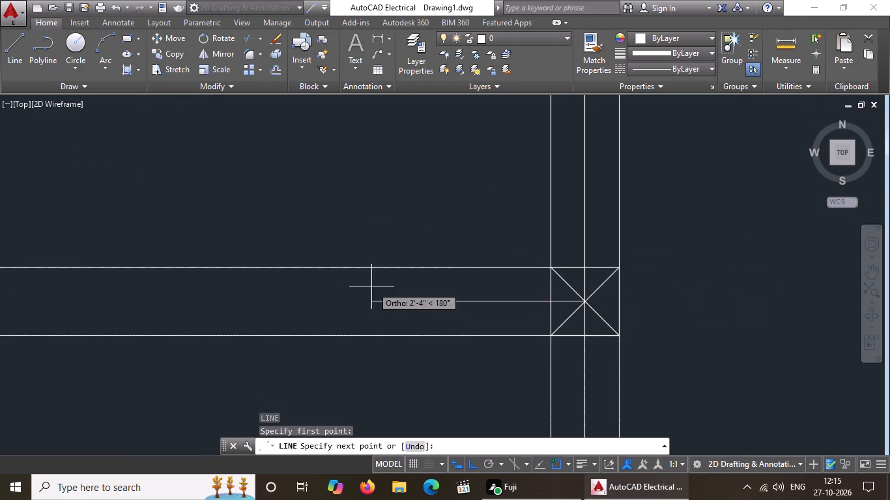
pyautogui.scroll(-6, 371, 299)
pyautogui.scroll(4, 282, 296)
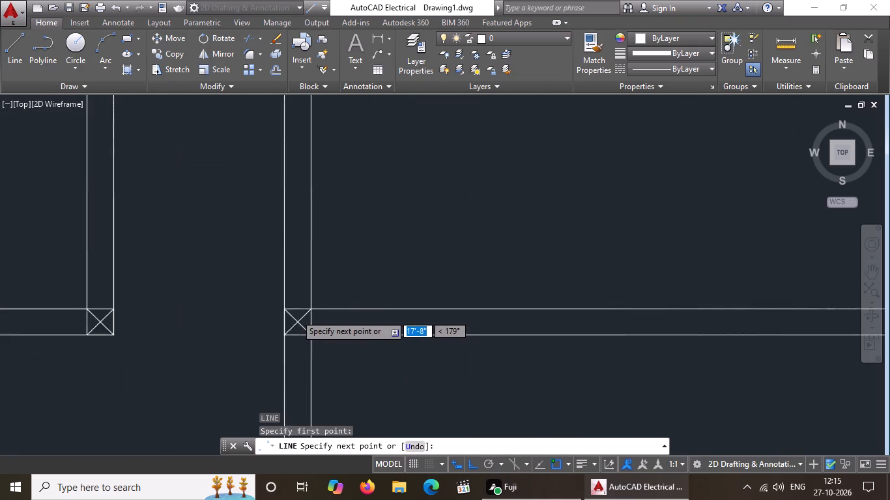
pyautogui.scroll(1, 296, 314)
pyautogui.click(298, 326)
pyautogui.scroll(-5, 317, 336)
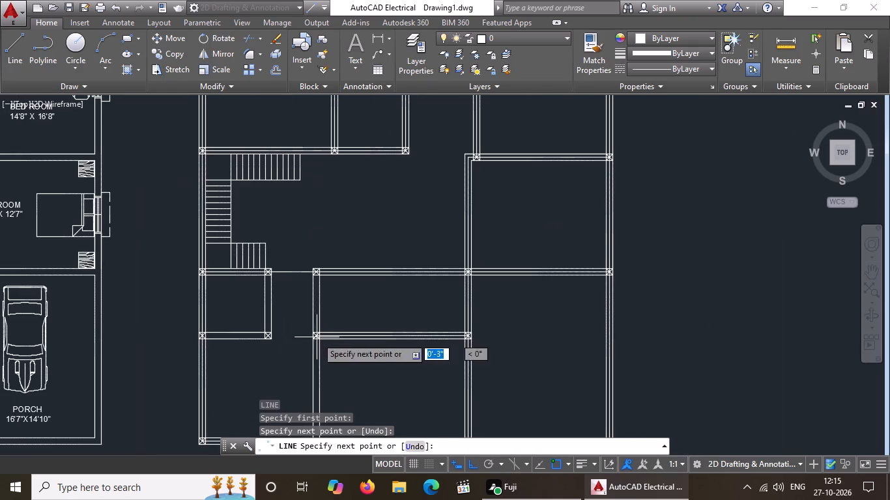
pyautogui.press('Return')
# Draw a centreline from the entry's southwest column on the south wall north to the study's northwest column.
pyautogui.press('l')
pyautogui.press('Return')
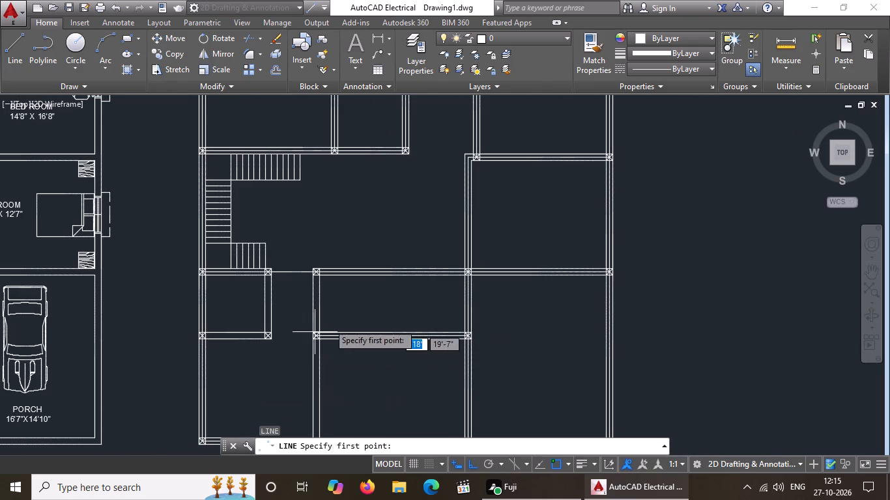
pyautogui.scroll(-2, 354, 310)
pyautogui.scroll(3, 319, 339)
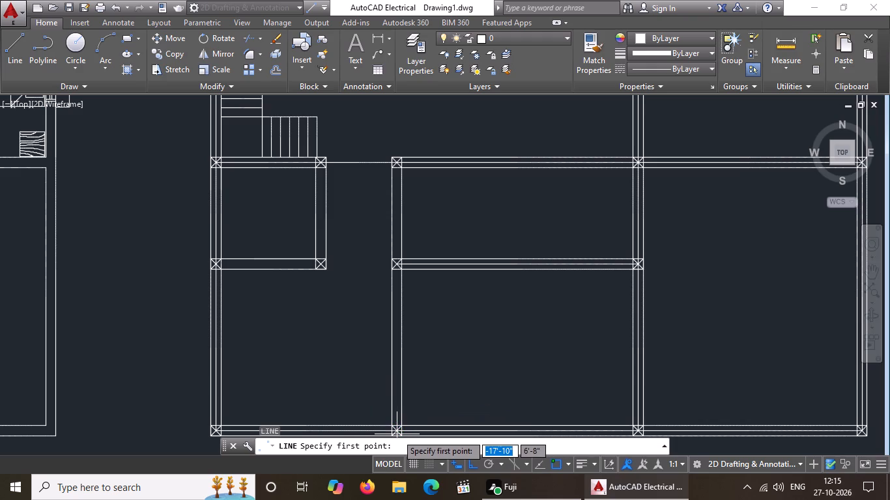
pyautogui.click(399, 429)
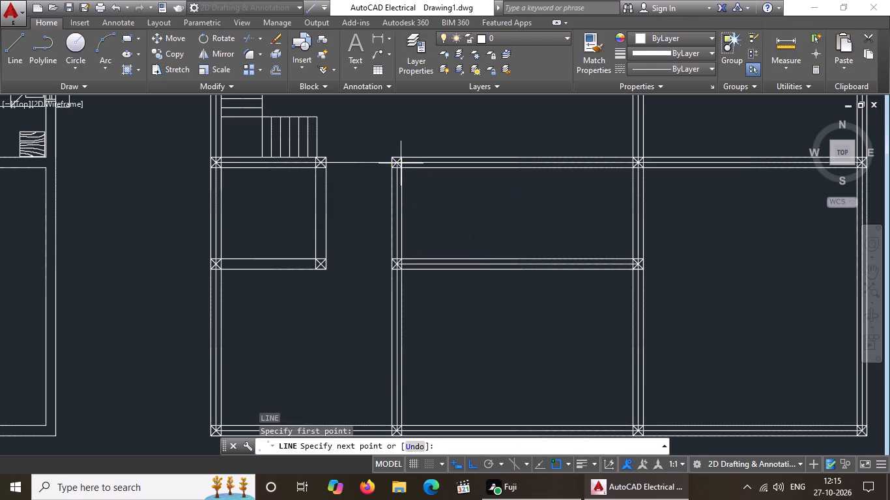
pyautogui.click(399, 161)
pyautogui.press('Return')
# Draw a centreline from the utility room's southwest column east through its southeast column to the study's southwest column.
pyautogui.press('l')
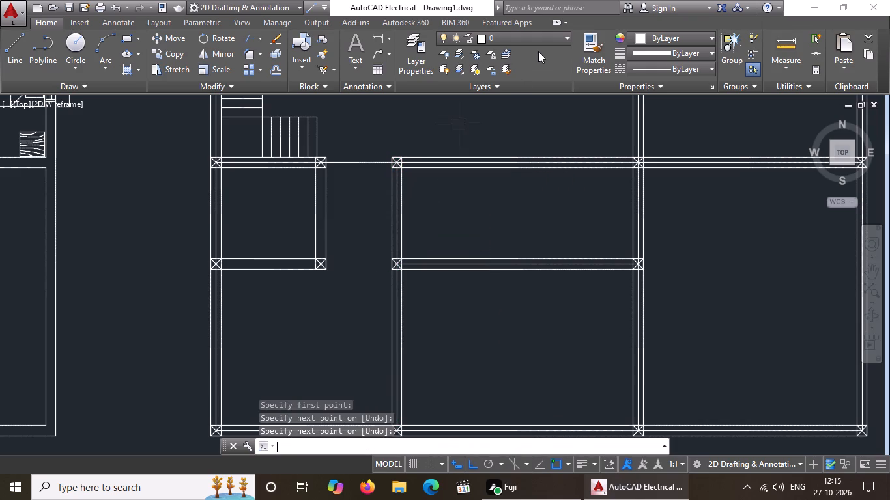
pyautogui.press('Return')
pyautogui.scroll(2, 240, 263)
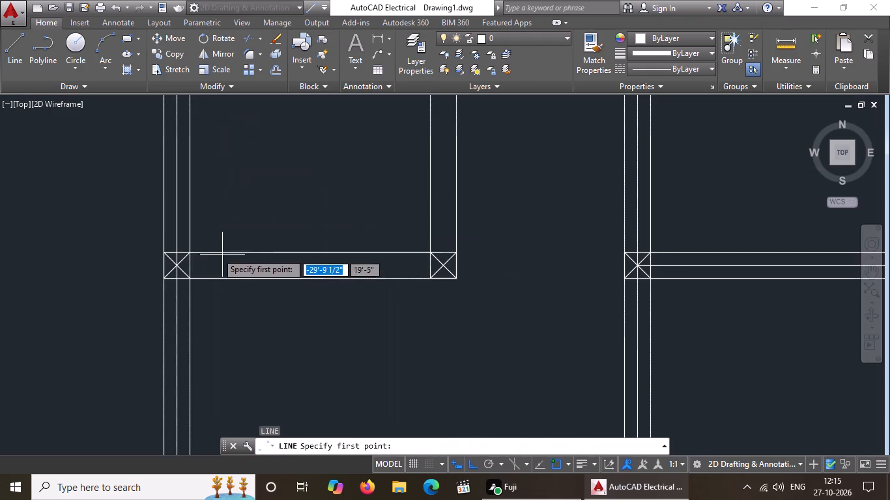
pyautogui.moveTo(177, 269); pyautogui.dragTo(197, 267)
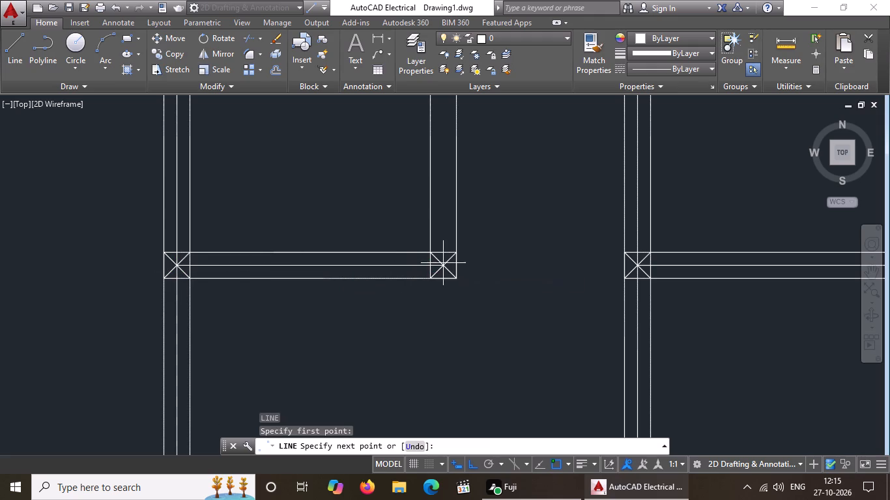
pyautogui.click(445, 265)
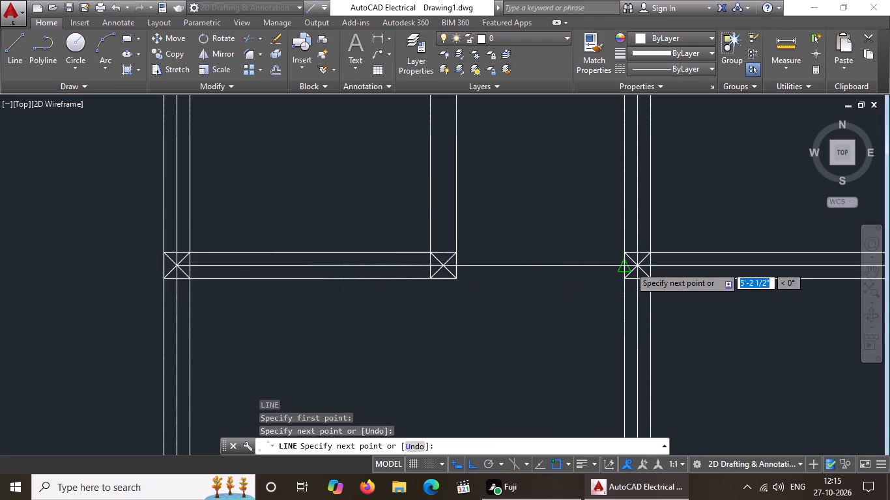
pyautogui.click(640, 266)
pyautogui.press('Return')
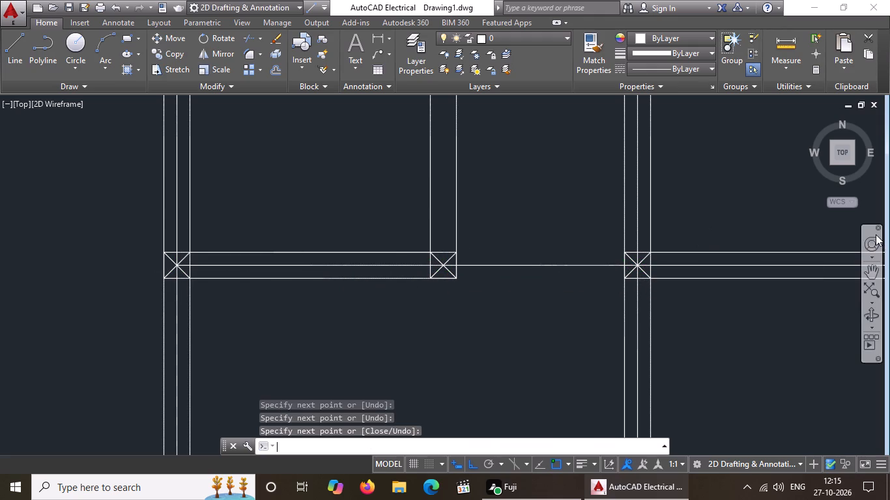
# Draw a centreline from the utility room's northeast column south to its southeast column.
pyautogui.press('l')
pyautogui.press('Return')
pyautogui.scroll(-3, 564, 258)
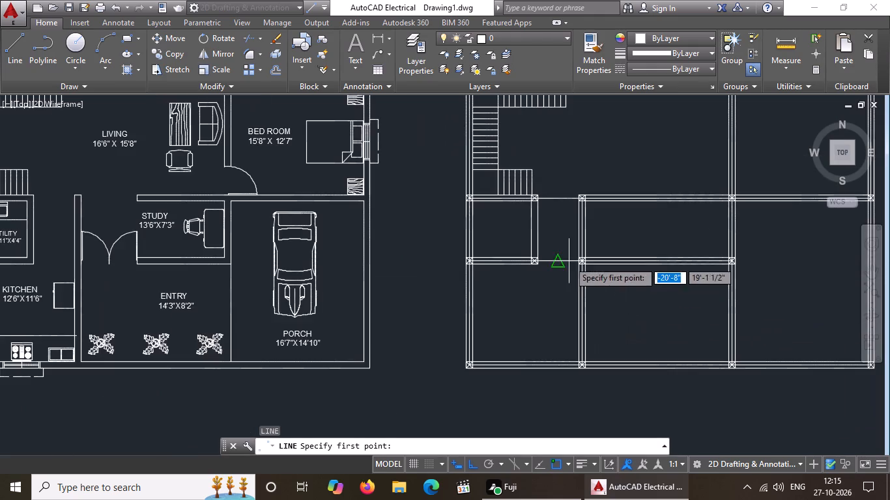
pyautogui.scroll(4, 539, 201)
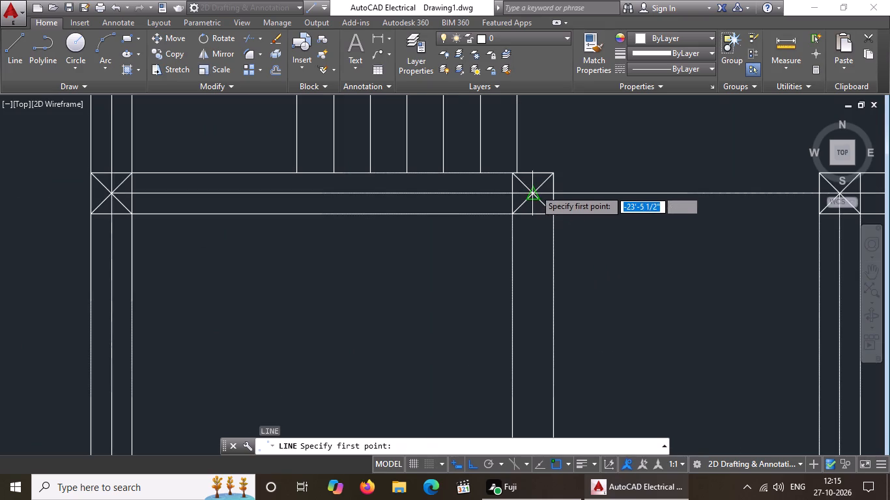
pyautogui.click(535, 189)
pyautogui.scroll(-5, 532, 206)
pyautogui.scroll(3, 538, 264)
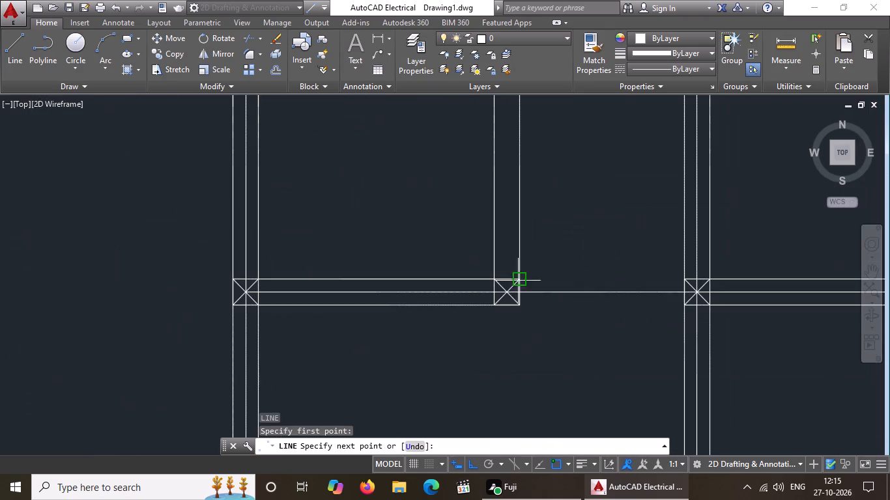
pyautogui.click(506, 293)
pyautogui.scroll(-5, 564, 270)
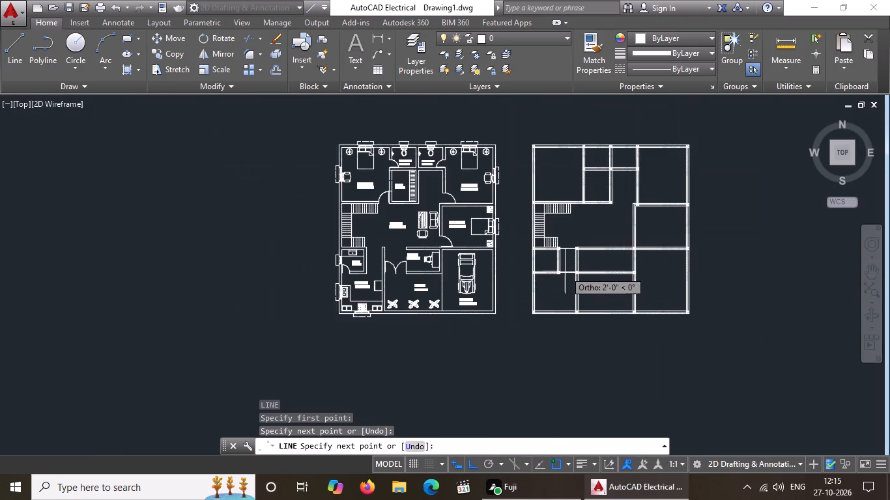
pyautogui.press('Return')
pyautogui.press('Escape')
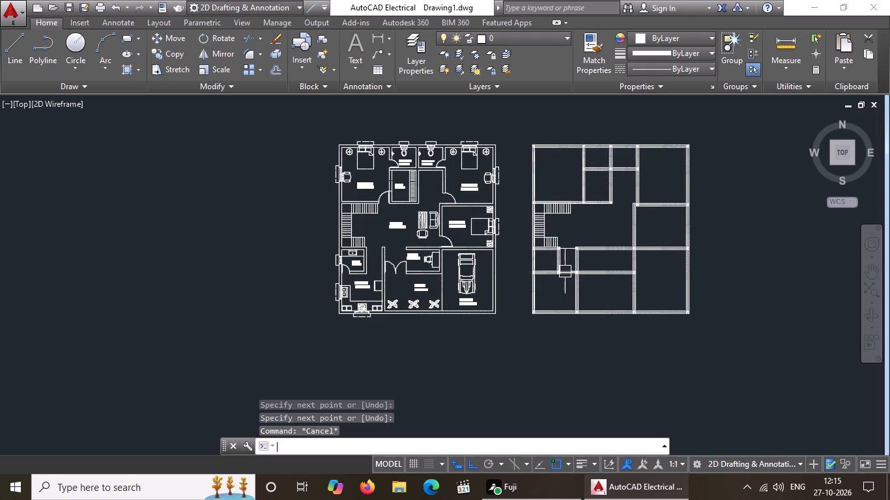
# Set the linetype of the northwest bedroom's north-wall centreline to ACAD_ISO02W100 on the unfurnished plan.
pyautogui.scroll(-1, 573, 214)
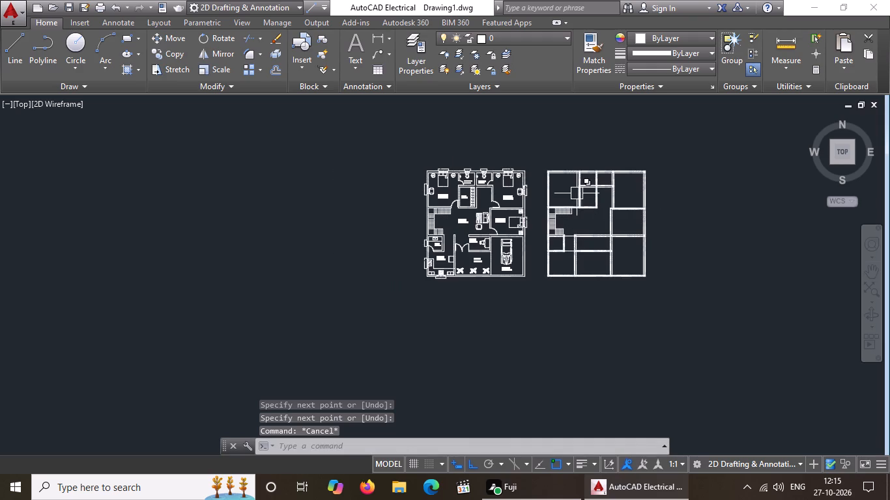
pyautogui.scroll(4, 596, 161)
pyautogui.scroll(1, 318, 186)
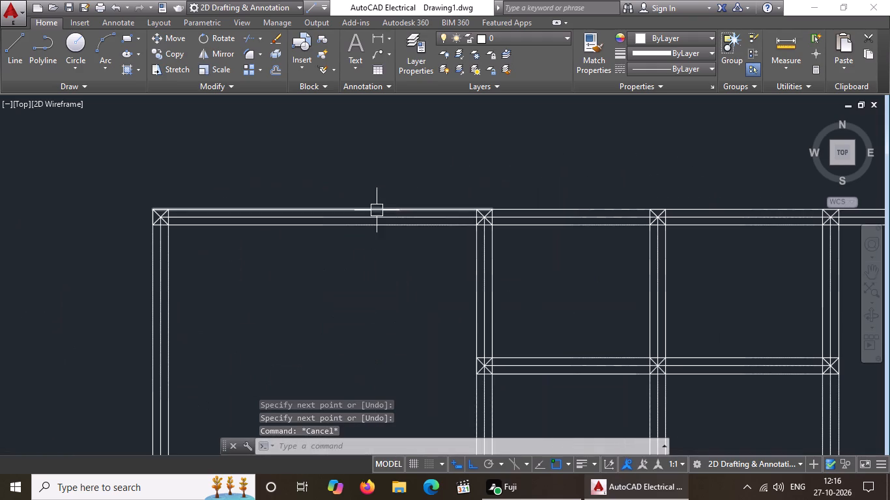
pyautogui.click(358, 217)
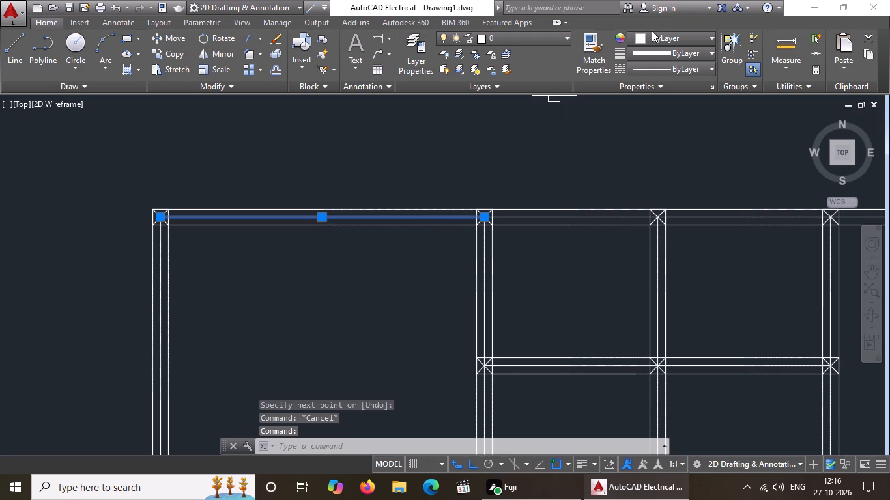
pyautogui.click(652, 33)
pyautogui.click(524, 148)
pyautogui.click(682, 66)
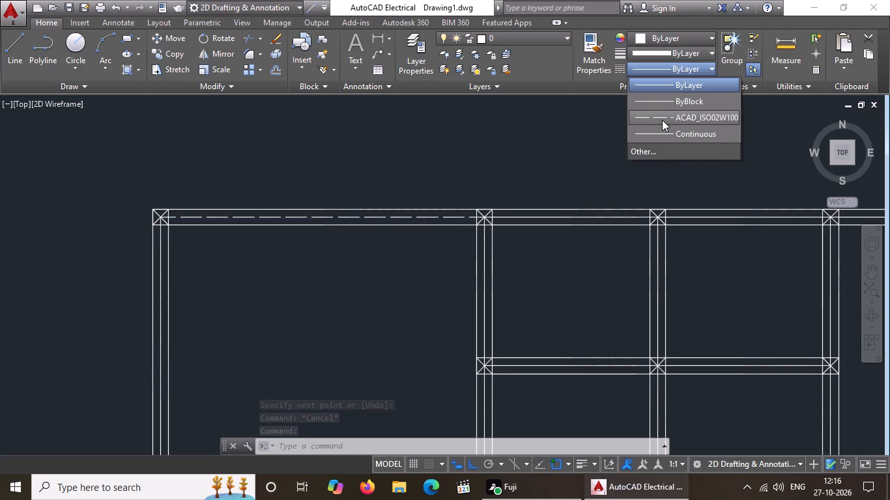
pyautogui.click(662, 120)
pyautogui.press('Escape')
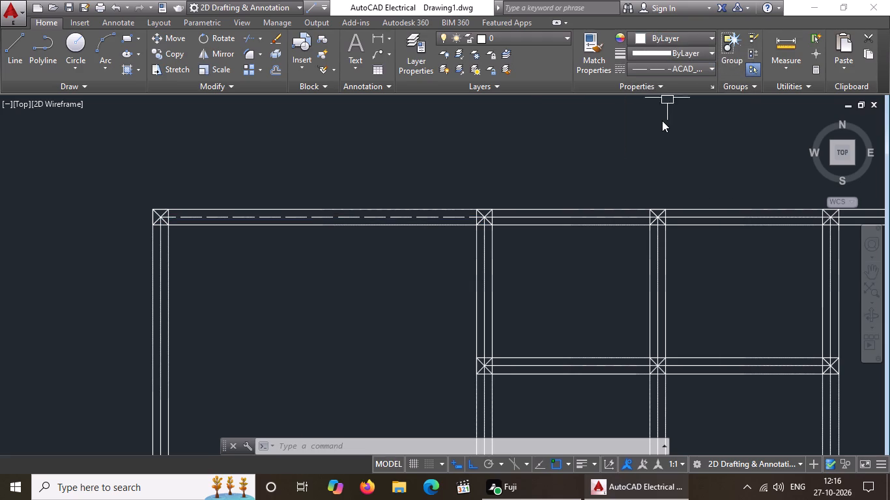
# Change the north-wall centrelines of both bathrooms to the ACAD_ISO02W100 linetype.
pyautogui.click(543, 218)
pyautogui.click(651, 68)
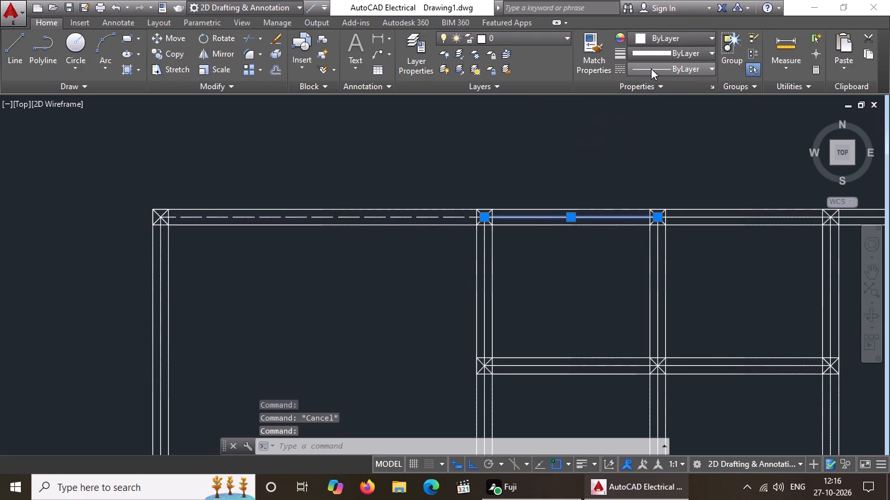
pyautogui.click(650, 117)
pyautogui.press('Escape')
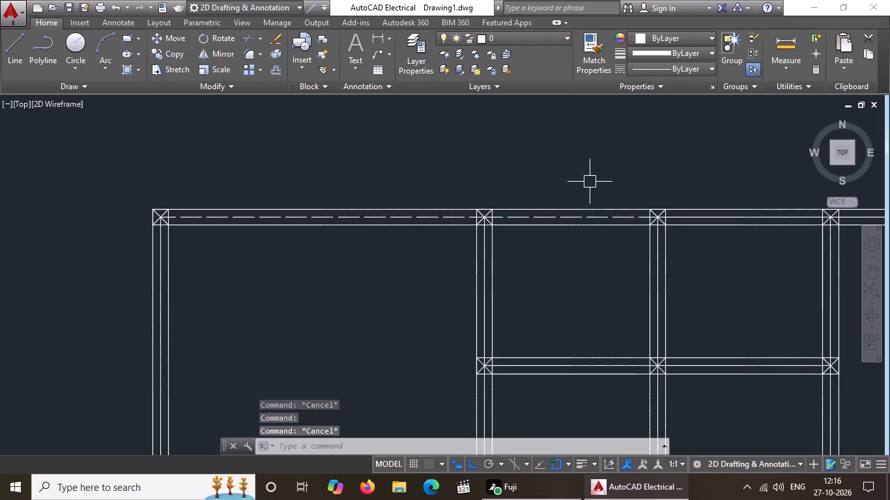
pyautogui.scroll(-3, 588, 171)
pyautogui.scroll(4, 624, 178)
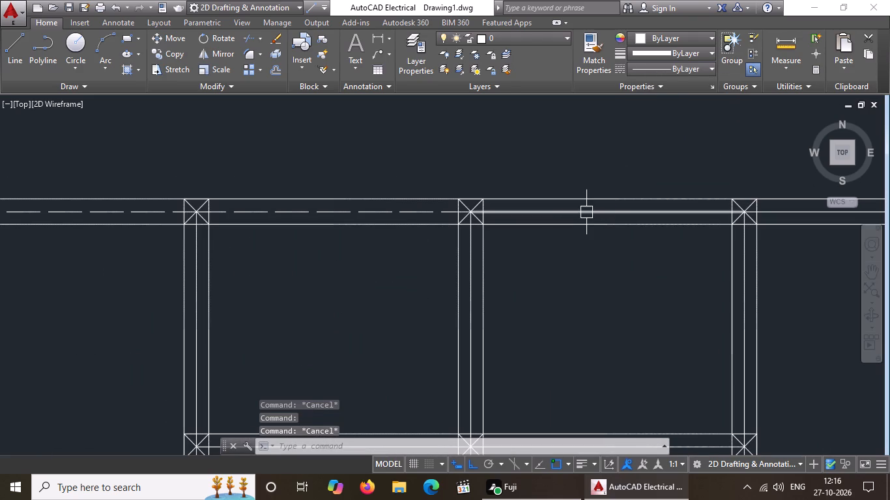
pyautogui.click(586, 212)
pyautogui.click(657, 74)
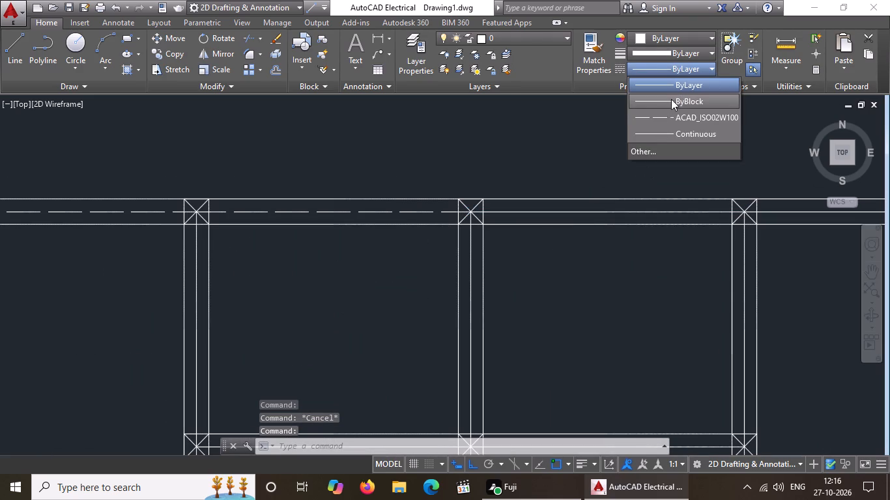
pyautogui.click(658, 115)
pyautogui.press('Escape')
# Apply the ACAD_ISO02W100 linetype to the centreline of the northeast bedroom's north wall.
pyautogui.scroll(-5, 536, 154)
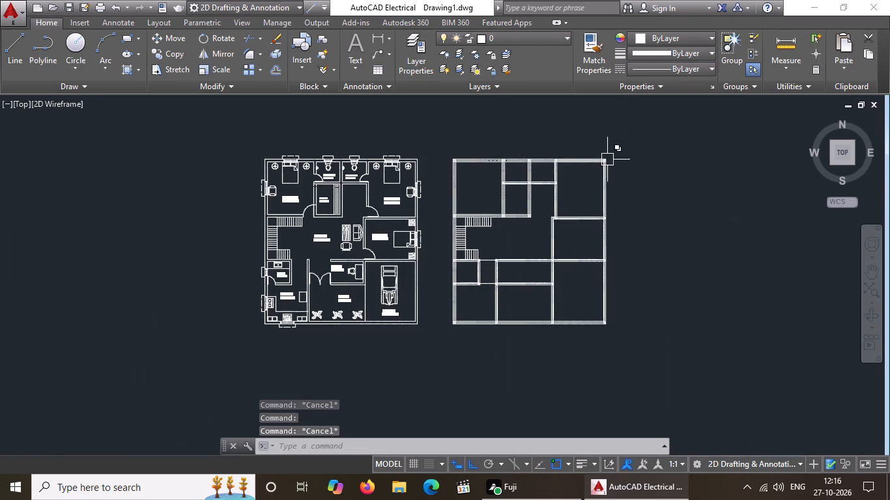
pyautogui.scroll(4, 547, 168)
pyautogui.click(671, 117)
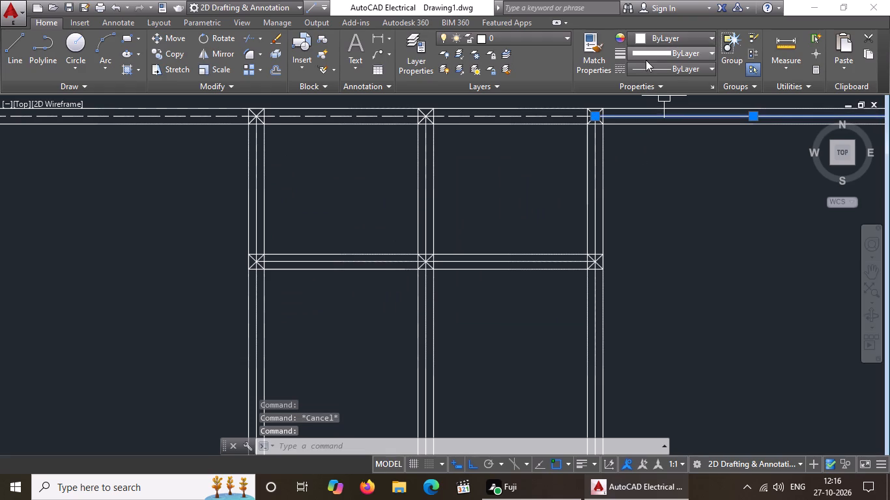
pyautogui.click(646, 63)
pyautogui.click(639, 116)
pyautogui.scroll(-4, 525, 162)
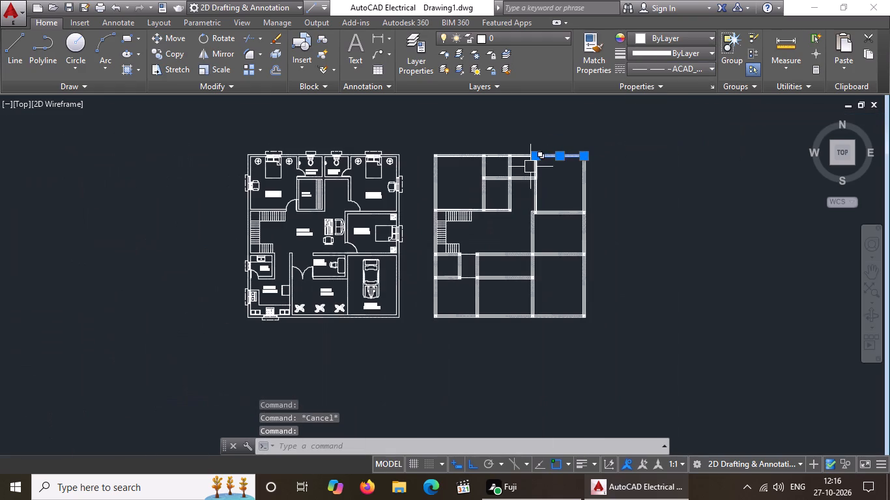
pyautogui.press('Escape')
# Set the centreline in the northwest bedroom's west wall to the ACAD_ISO02W100 linetype.
pyautogui.scroll(4, 440, 167)
pyautogui.click(396, 180)
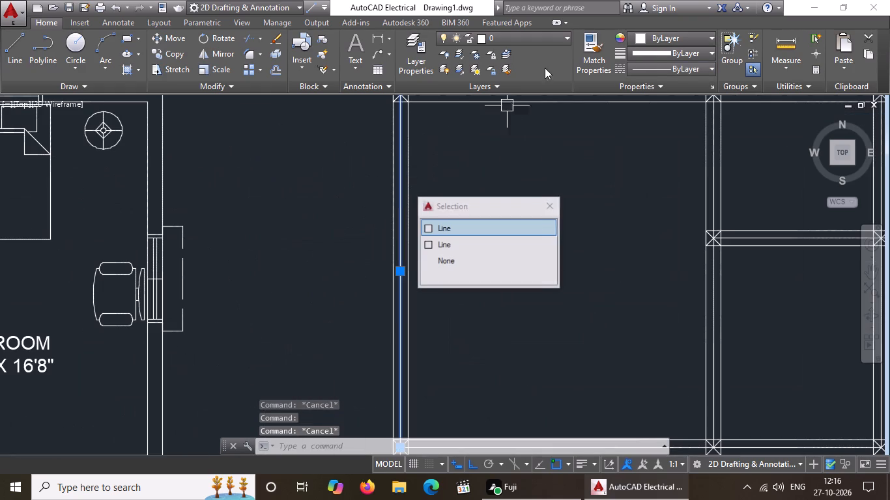
pyautogui.click(659, 68)
pyautogui.click(658, 117)
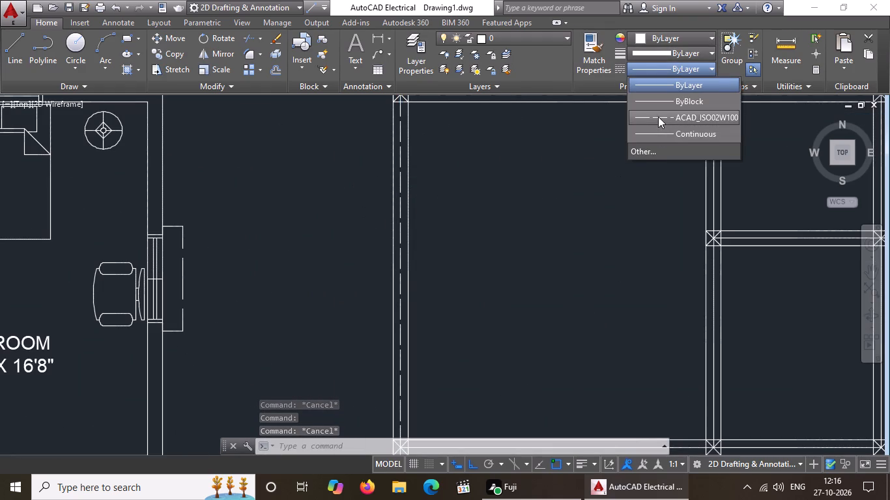
pyautogui.scroll(-5, 409, 239)
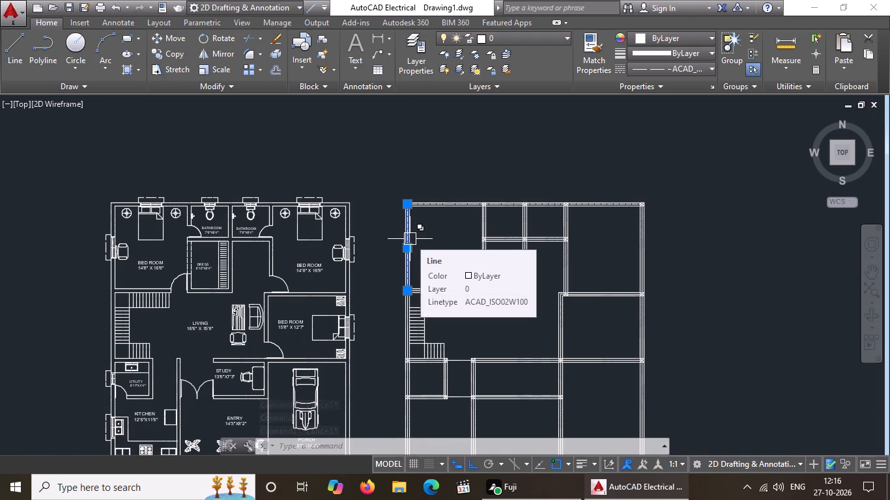
pyautogui.press('Escape')
# Give the centreline between the northwest bedroom and the west bathroom the ACAD_ISO02W100 linetype.
pyautogui.scroll(3, 468, 224)
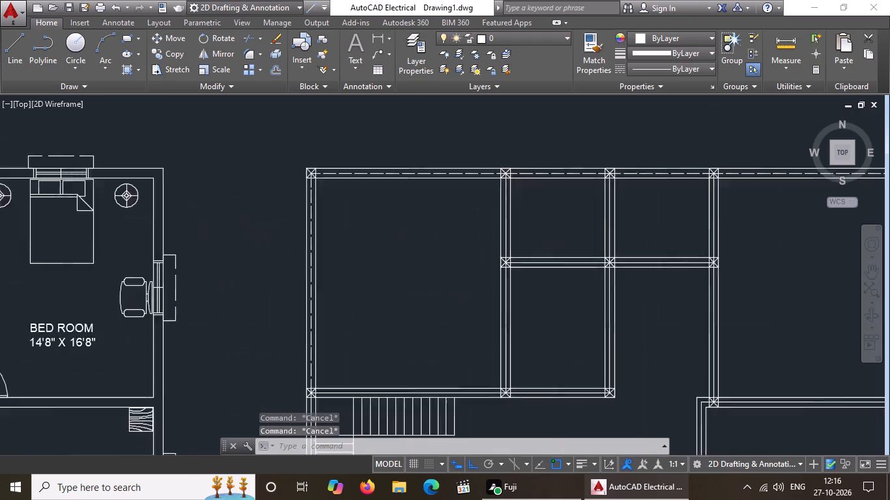
pyautogui.click(526, 203)
pyautogui.click(648, 66)
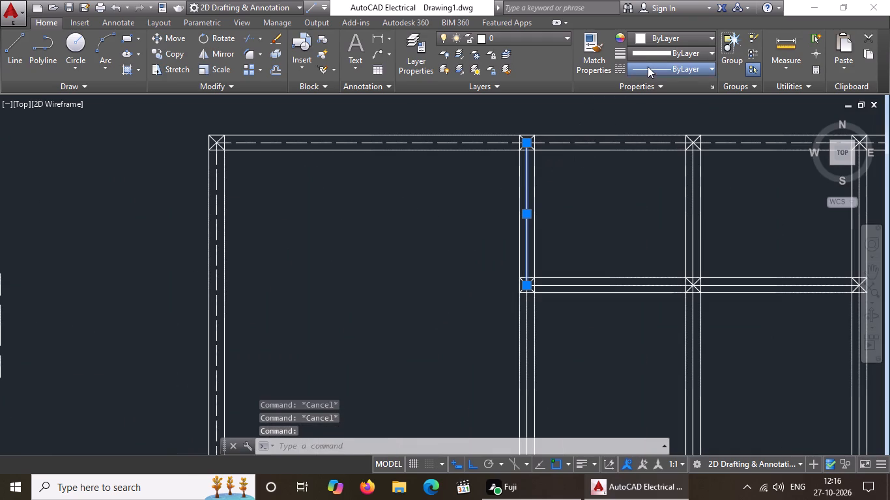
pyautogui.click(659, 112)
pyautogui.press('Escape')
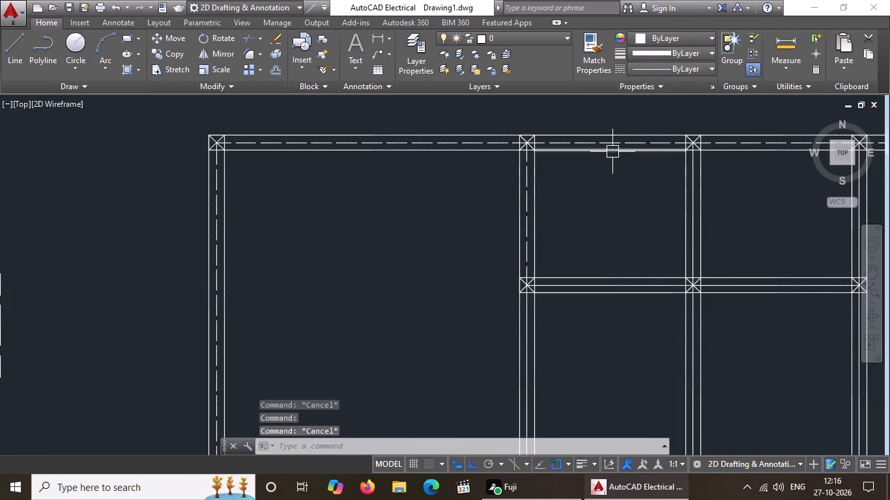
# Change the centreline of the wall between the two bathrooms to the ACAD_ISO02W100 linetype.
pyautogui.scroll(-3, 612, 152)
pyautogui.scroll(4, 648, 150)
pyautogui.scroll(2, 576, 179)
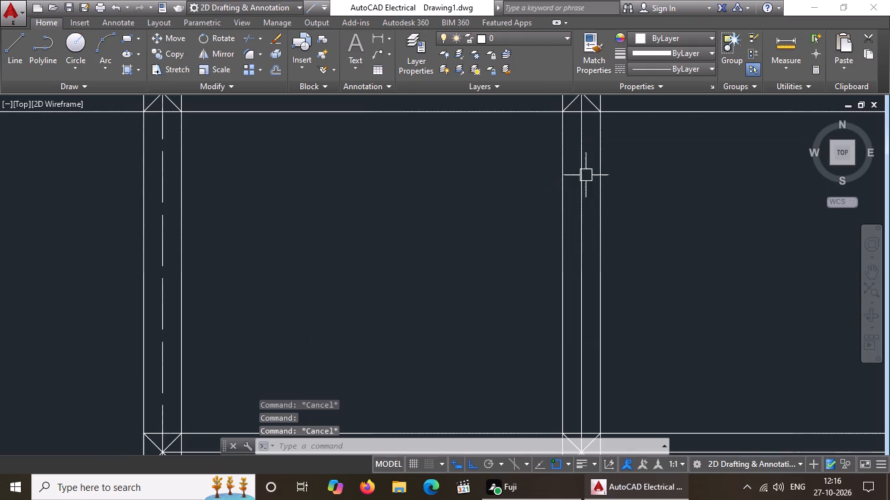
pyautogui.click(587, 174)
pyautogui.click(661, 63)
pyautogui.click(657, 113)
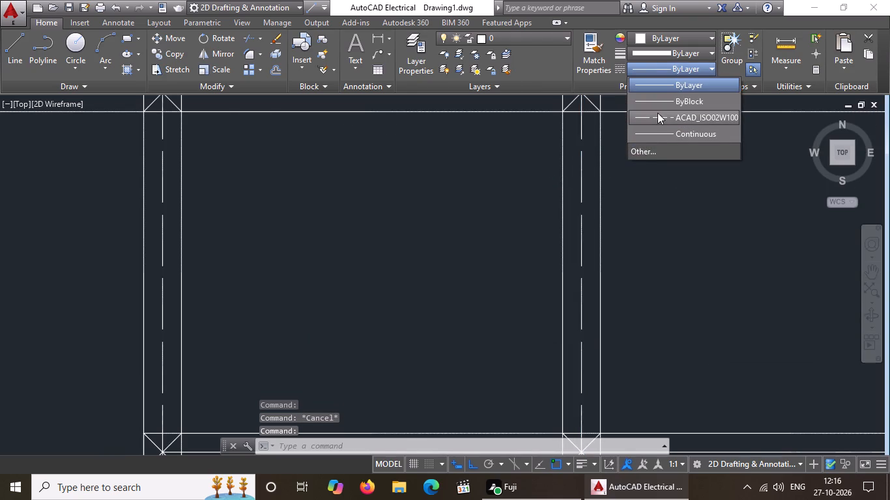
pyautogui.scroll(-6, 619, 134)
pyautogui.press('Escape')
# Set the centreline between the east bathroom and the northeast bedroom to the ACAD_ISO02W100 linetype.
pyautogui.scroll(6, 667, 148)
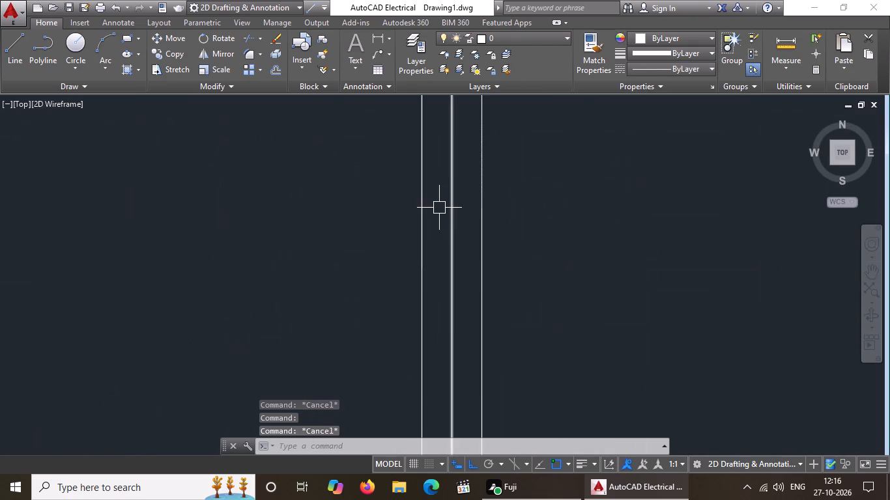
pyautogui.click(454, 189)
pyautogui.click(646, 64)
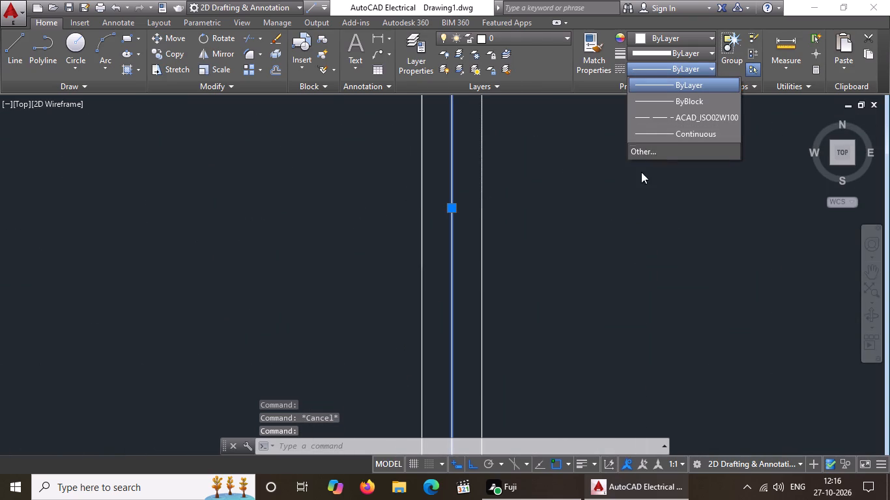
pyautogui.click(650, 117)
pyautogui.scroll(-6, 515, 174)
pyautogui.press('Escape')
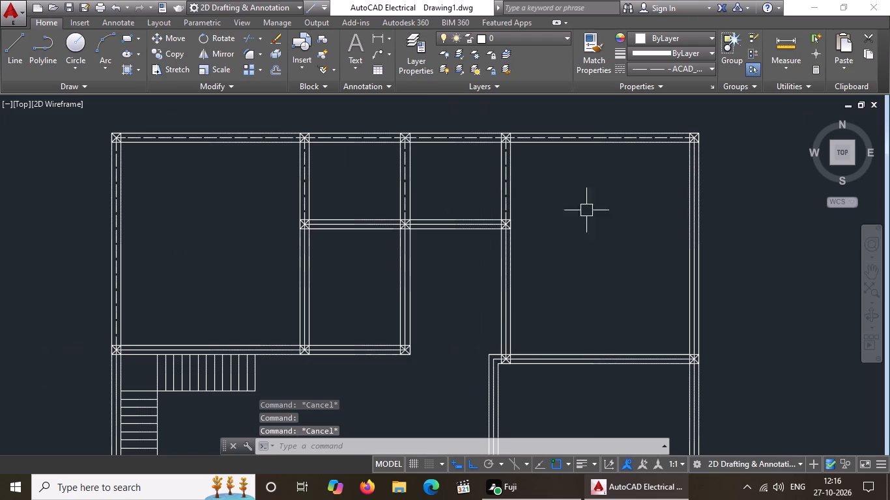
# Apply the ACAD_ISO02W100 linetype to the centreline of the northeast bedroom's east wall.
pyautogui.scroll(2, 715, 186)
pyautogui.moveTo(657, 214); pyautogui.dragTo(657, 208)
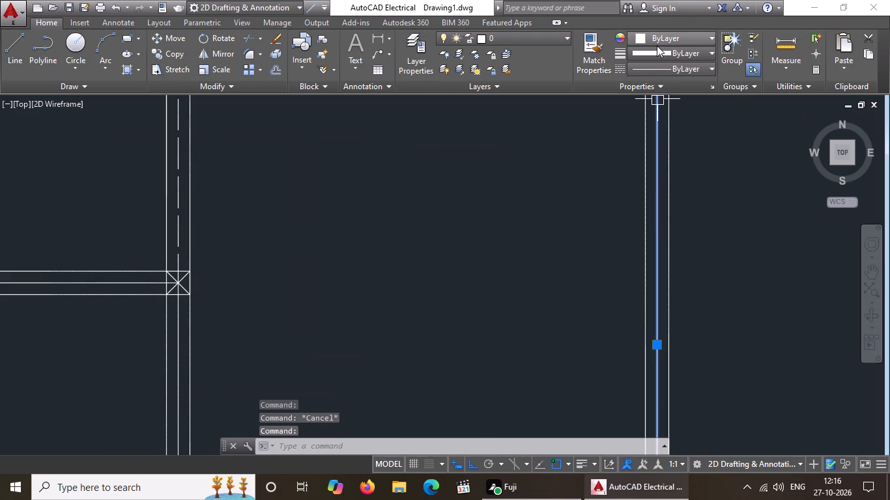
pyautogui.click(653, 72)
pyautogui.click(670, 120)
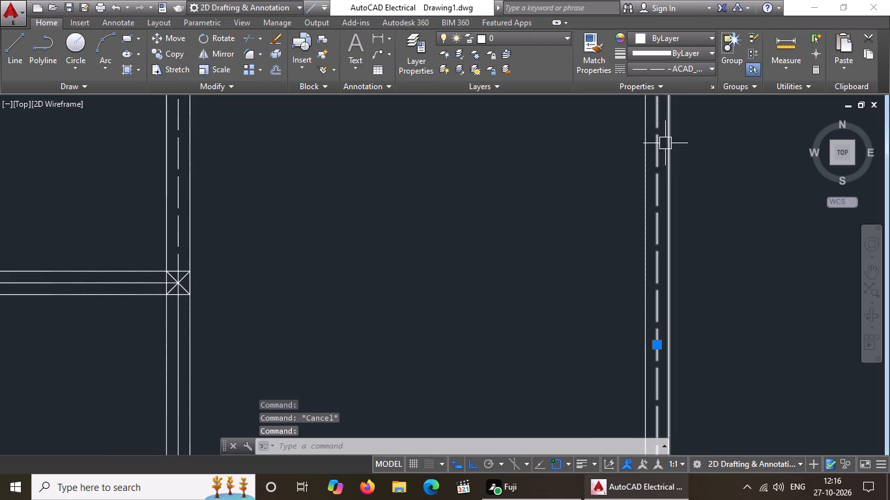
pyautogui.scroll(-5, 665, 143)
pyautogui.press('Escape')
# Change the west bathroom's south-wall centreline to the ACAD_ISO02W100 linetype.
pyautogui.scroll(2, 328, 203)
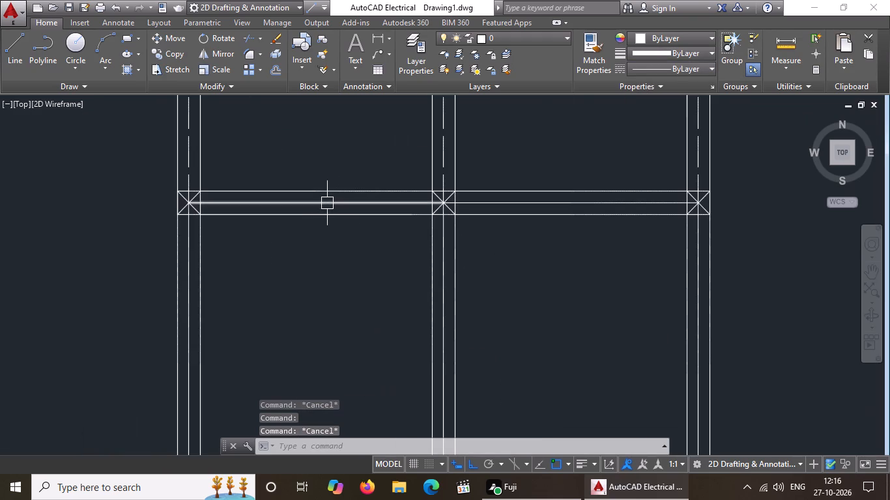
pyautogui.click(326, 203)
pyautogui.click(655, 34)
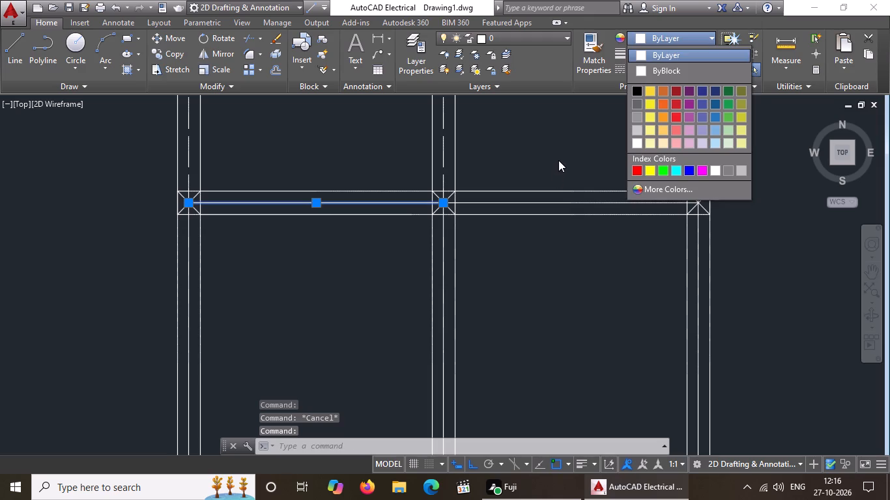
pyautogui.click(558, 160)
pyautogui.moveTo(698, 65); pyautogui.dragTo(699, 72)
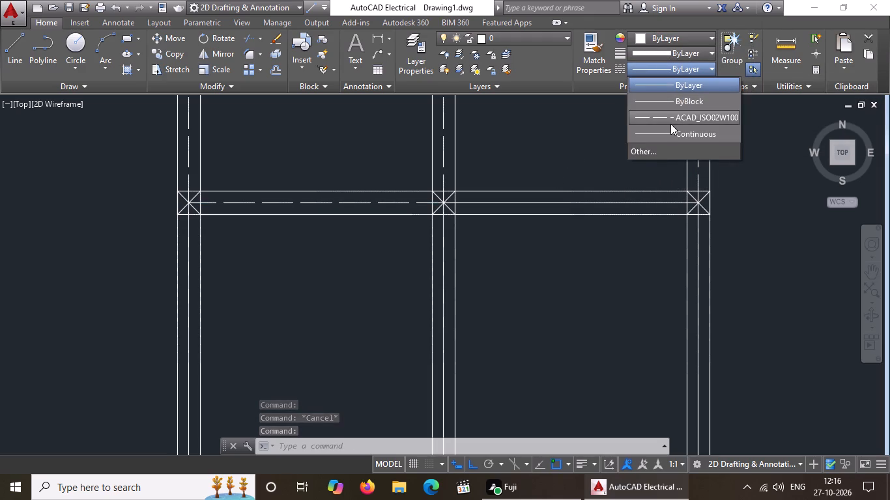
pyautogui.click(670, 120)
pyautogui.press('Escape')
# Set the linetype of the east bathroom's south-wall centreline to ACAD_ISO02W100.
pyautogui.scroll(-5, 568, 163)
pyautogui.scroll(5, 549, 166)
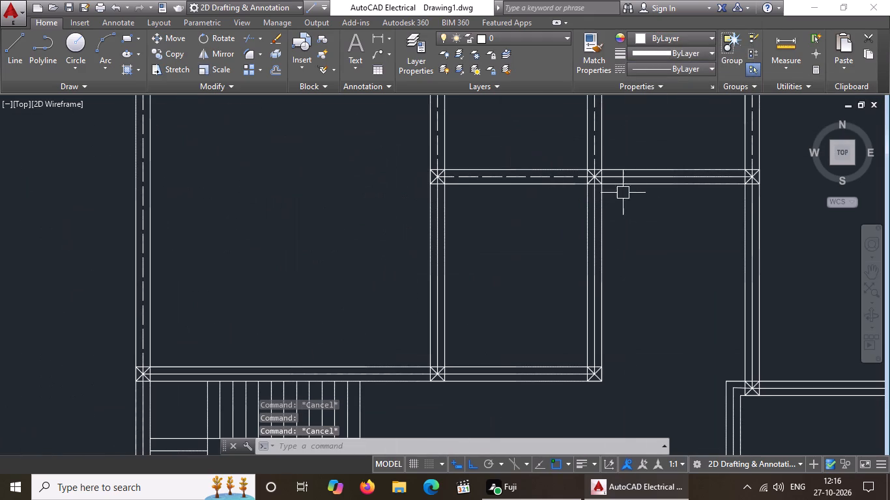
pyautogui.click(644, 178)
pyautogui.click(672, 67)
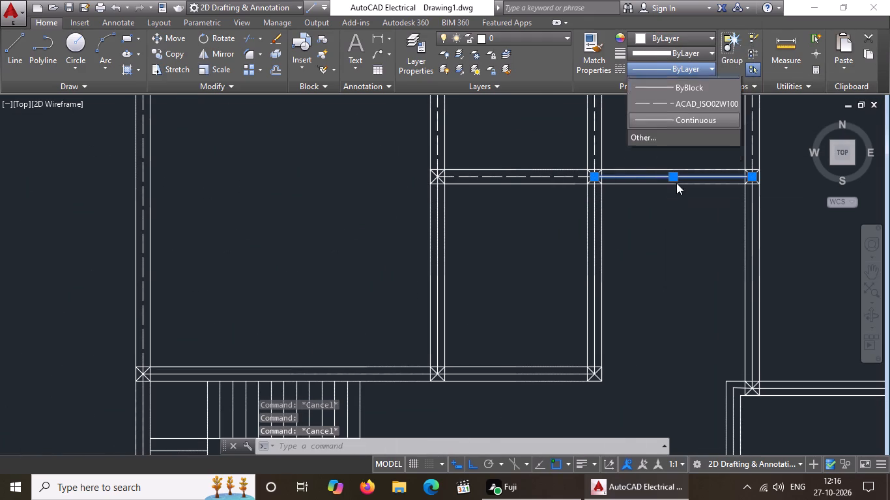
pyautogui.click(669, 114)
pyautogui.scroll(-5, 607, 189)
pyautogui.press('Escape')
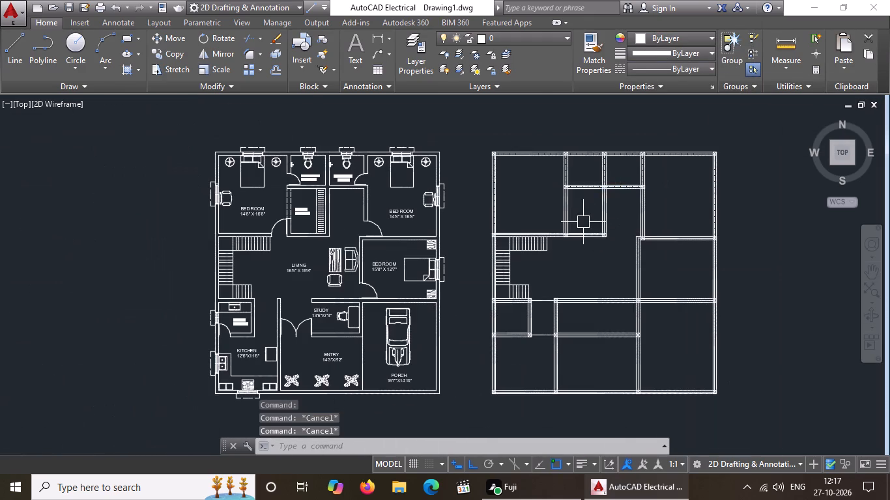
# Apply the ACAD_ISO02W100 linetype to the centreline of the dressing room's west wall.
pyautogui.scroll(3, 582, 221)
pyautogui.scroll(2, 507, 190)
pyautogui.click(521, 193)
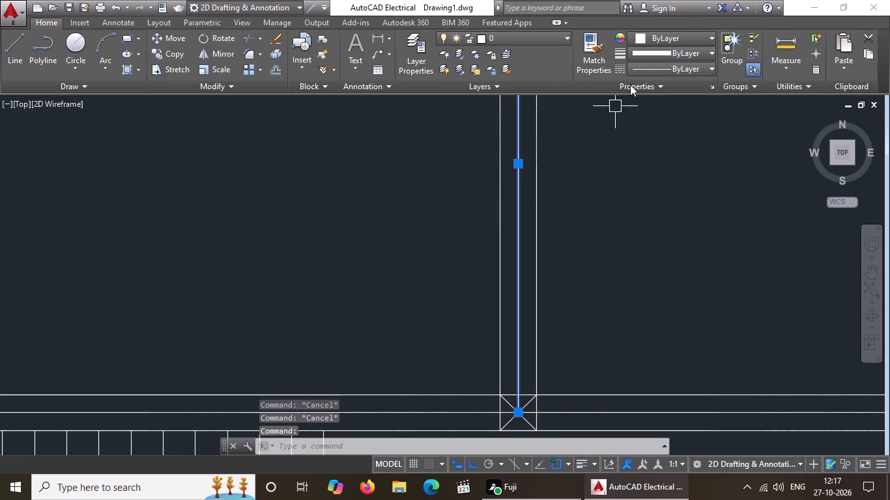
pyautogui.click(639, 68)
pyautogui.click(668, 117)
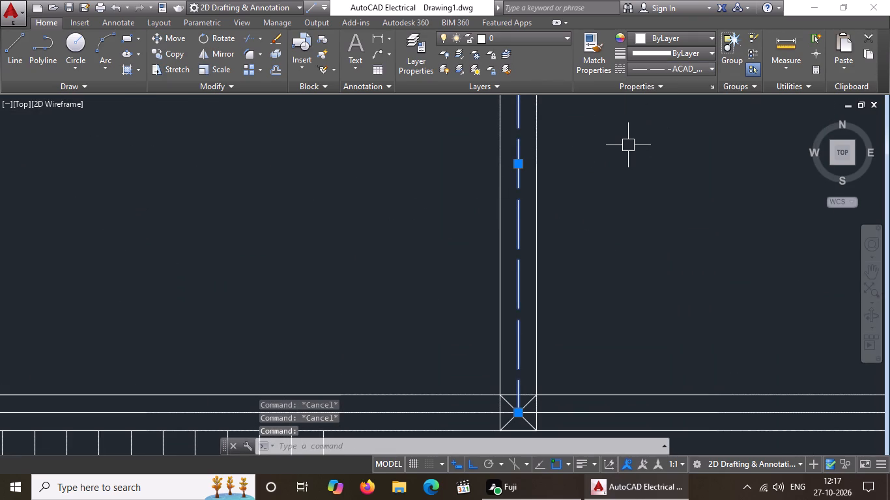
pyautogui.press('Escape')
# Apply the ACAD_ISO02W100 linetype to the centreline of the dressing room's east wall.
pyautogui.scroll(-6, 517, 223)
pyautogui.scroll(4, 537, 212)
pyautogui.click(652, 183)
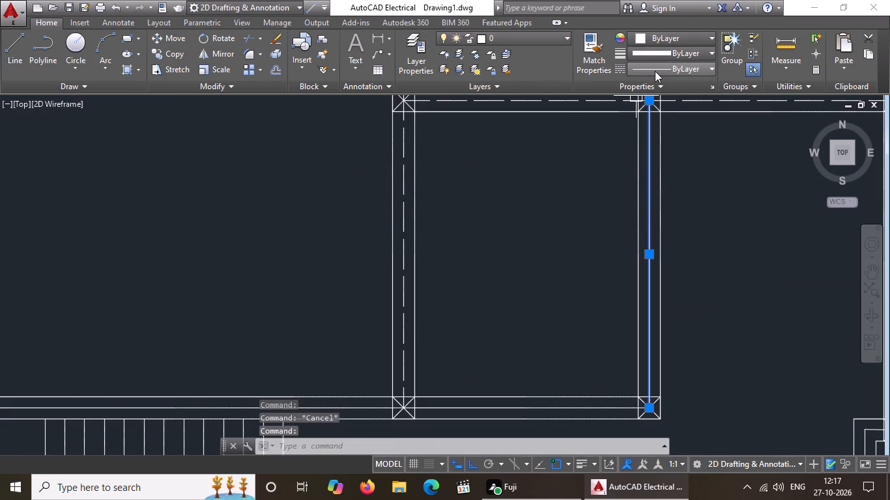
pyautogui.click(656, 68)
pyautogui.click(658, 113)
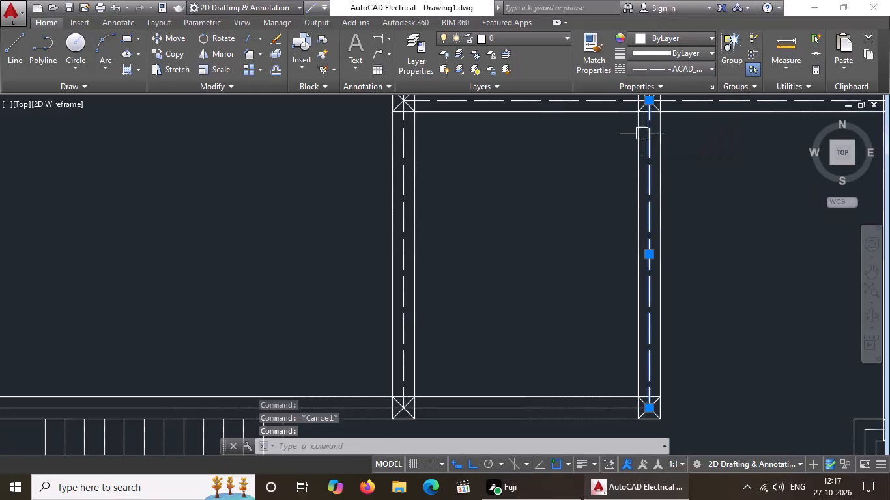
pyautogui.scroll(-6, 640, 133)
pyautogui.press('Escape')
# Change the centreline of the northeast bedroom's west wall to the ACAD_ISO02W100 linetype.
pyautogui.scroll(4, 664, 137)
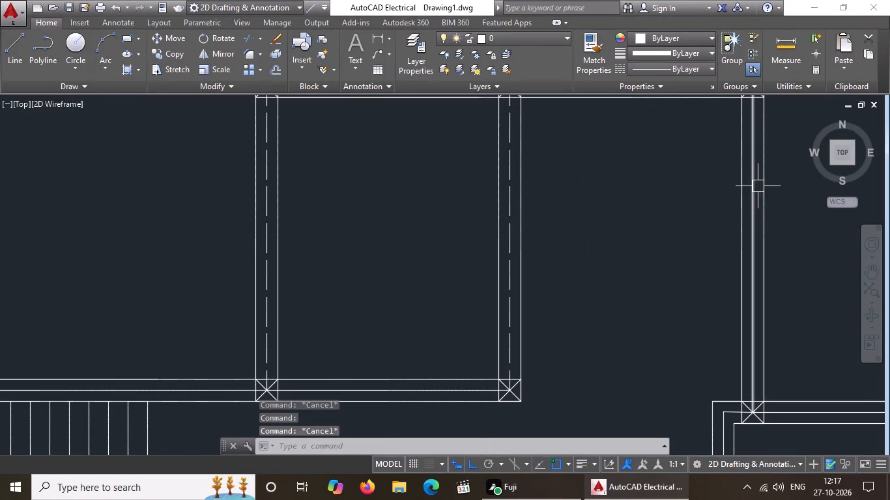
pyautogui.click(755, 192)
pyautogui.click(683, 39)
pyautogui.press('Escape')
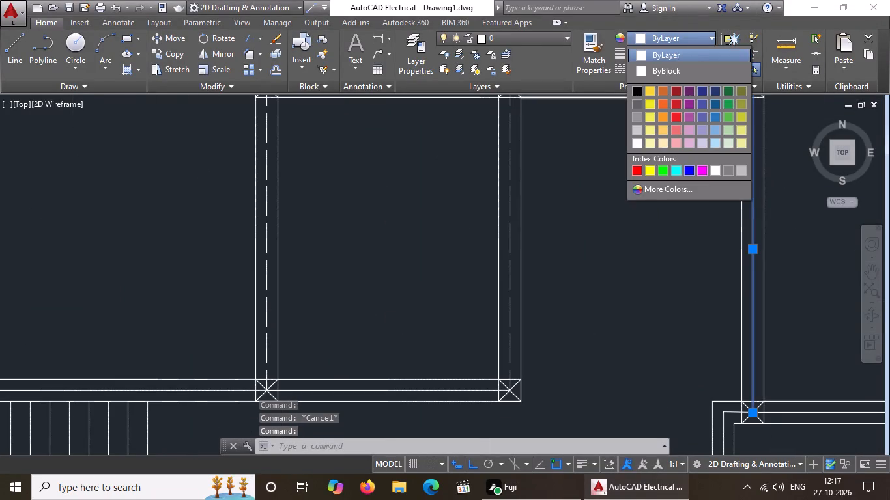
pyautogui.click(671, 69)
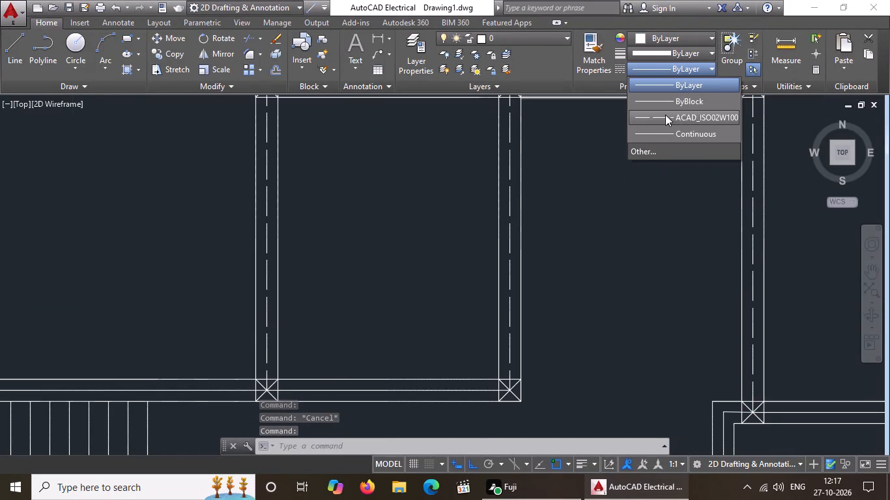
pyautogui.click(665, 115)
pyautogui.scroll(-5, 539, 216)
pyautogui.press('Escape')
# Set the linetype of the northwest bedroom's south-wall centreline, just above the stairs, to ACAD_ISO02W100.
pyautogui.scroll(2, 592, 256)
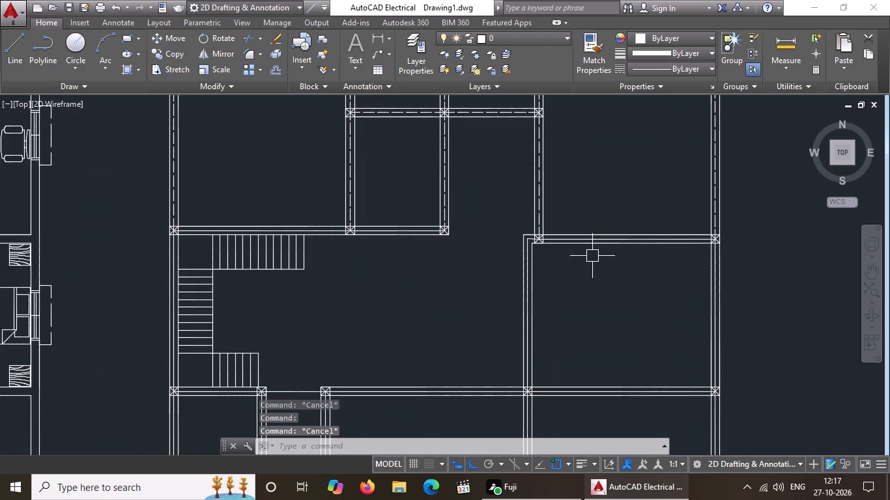
pyautogui.scroll(3, 206, 232)
pyautogui.moveTo(241, 229); pyautogui.dragTo(247, 228)
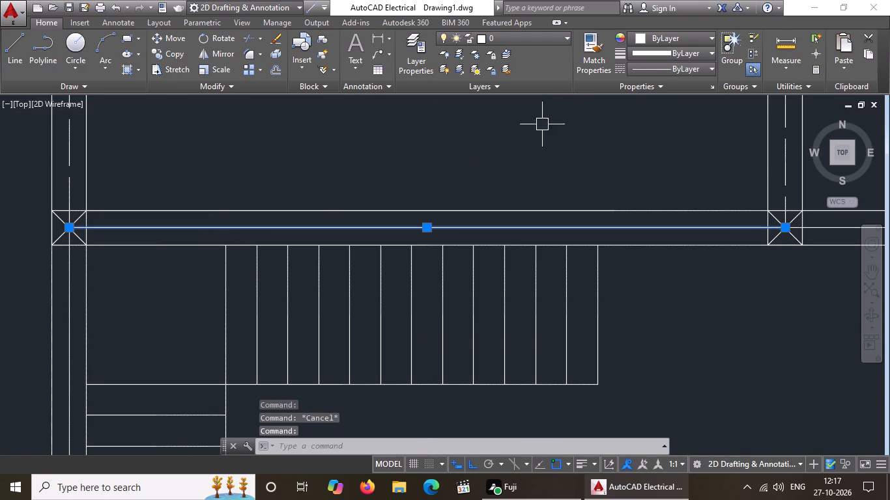
pyautogui.click(645, 68)
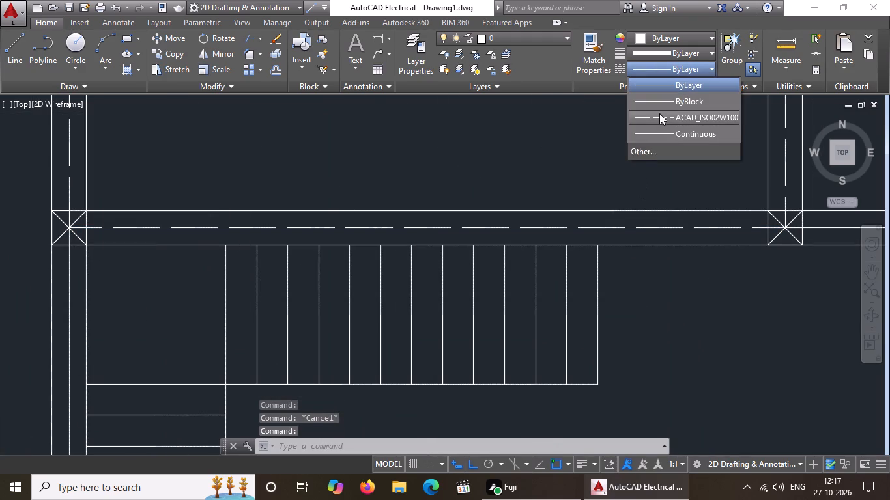
pyautogui.click(660, 113)
# Apply the ACAD_ISO02W100 linetype to the centreline of the dressing room's south wall.
pyautogui.scroll(-5, 412, 229)
pyautogui.scroll(4, 431, 243)
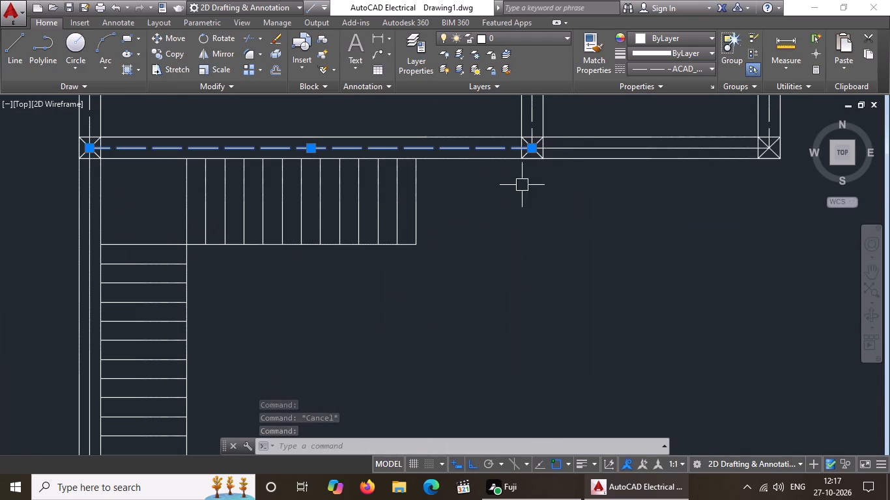
pyautogui.click(593, 148)
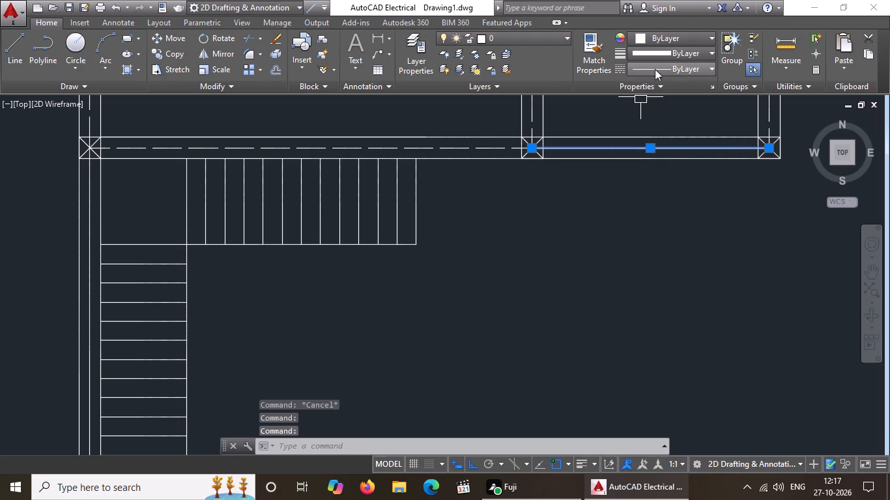
pyautogui.click(655, 68)
pyautogui.click(656, 116)
# Change the centreline of the wall between the northeast bedroom and the bedroom south of it to ACAD_ISO02W100.
pyautogui.scroll(-4, 472, 163)
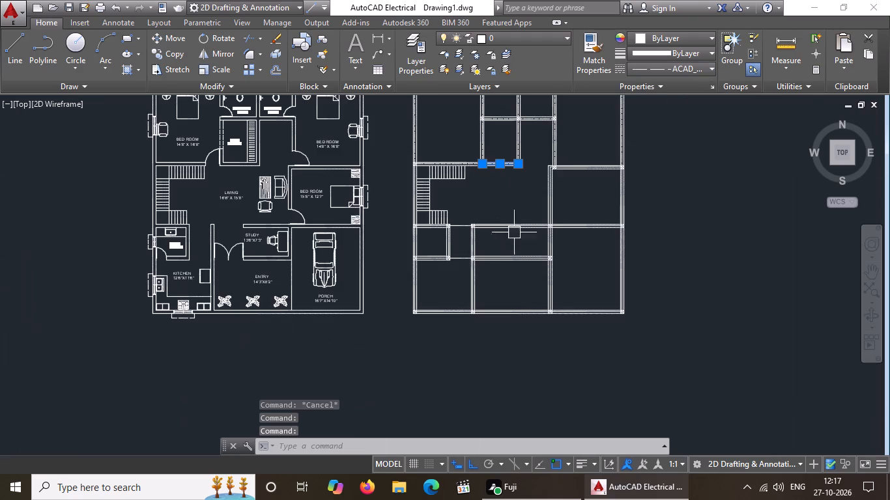
pyautogui.scroll(5, 571, 162)
pyautogui.click(585, 197)
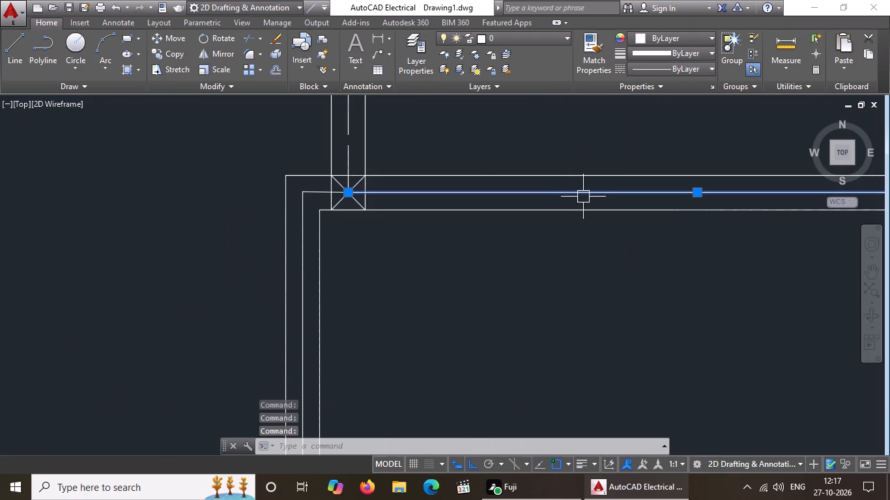
pyautogui.click(646, 64)
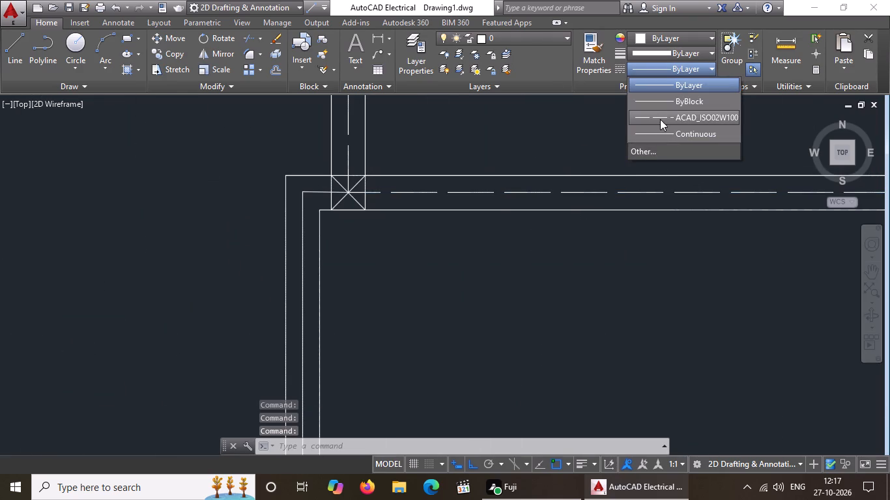
pyautogui.click(660, 119)
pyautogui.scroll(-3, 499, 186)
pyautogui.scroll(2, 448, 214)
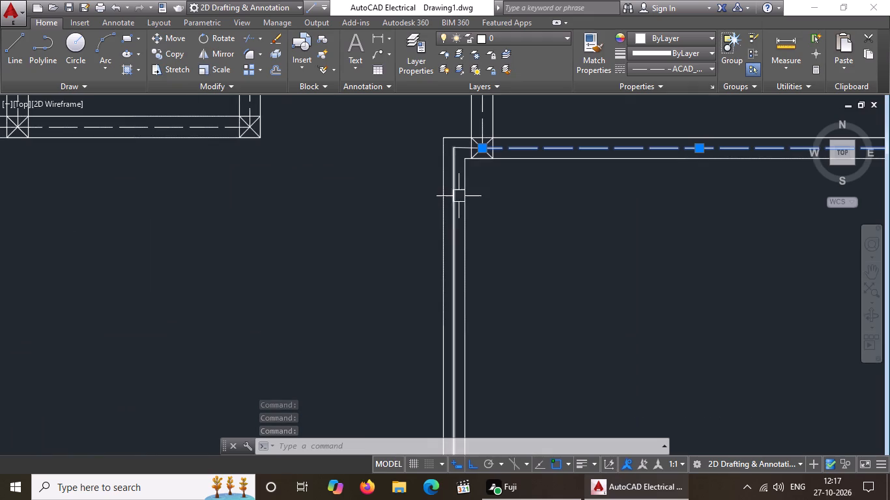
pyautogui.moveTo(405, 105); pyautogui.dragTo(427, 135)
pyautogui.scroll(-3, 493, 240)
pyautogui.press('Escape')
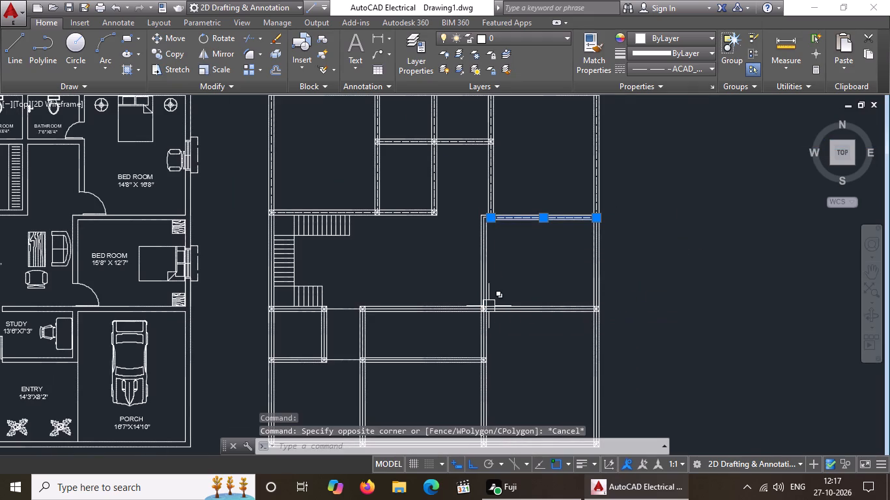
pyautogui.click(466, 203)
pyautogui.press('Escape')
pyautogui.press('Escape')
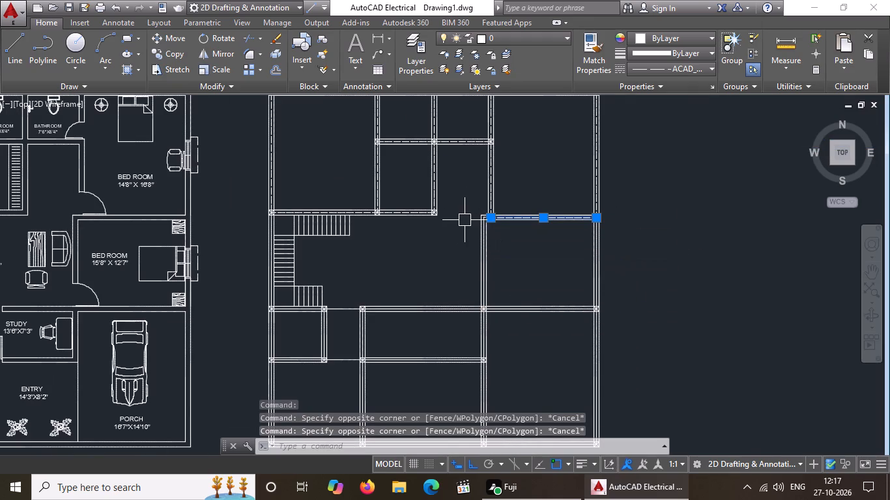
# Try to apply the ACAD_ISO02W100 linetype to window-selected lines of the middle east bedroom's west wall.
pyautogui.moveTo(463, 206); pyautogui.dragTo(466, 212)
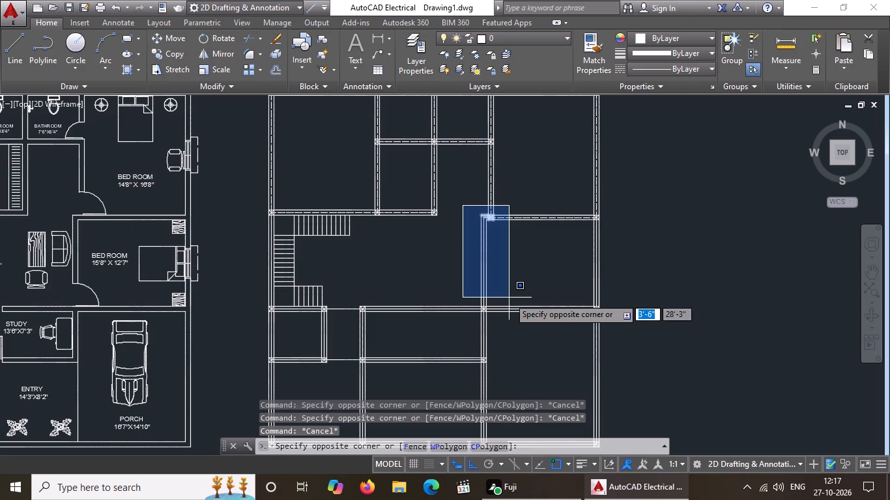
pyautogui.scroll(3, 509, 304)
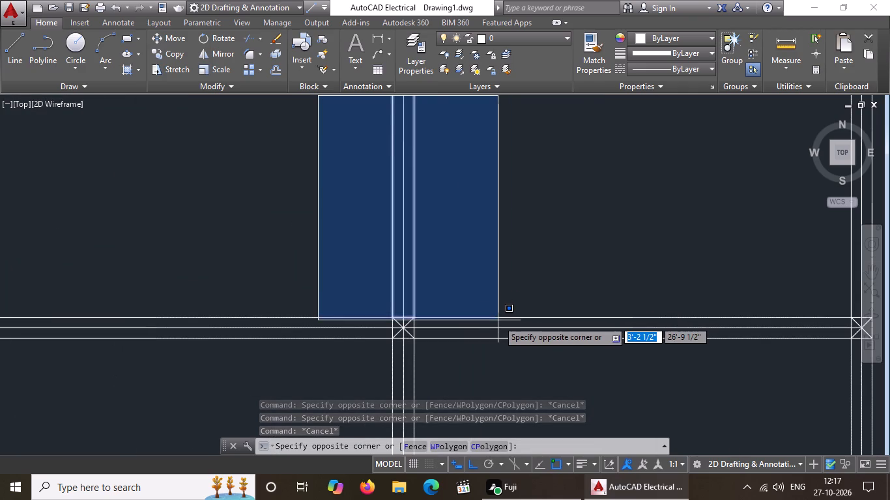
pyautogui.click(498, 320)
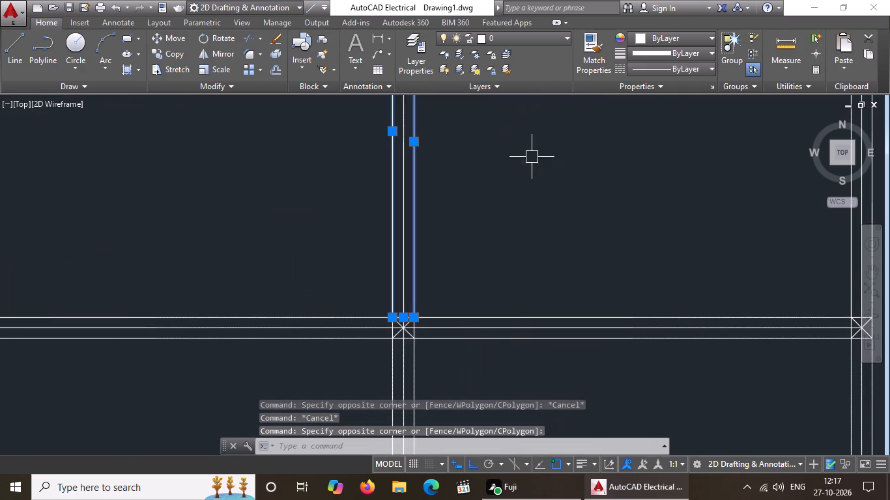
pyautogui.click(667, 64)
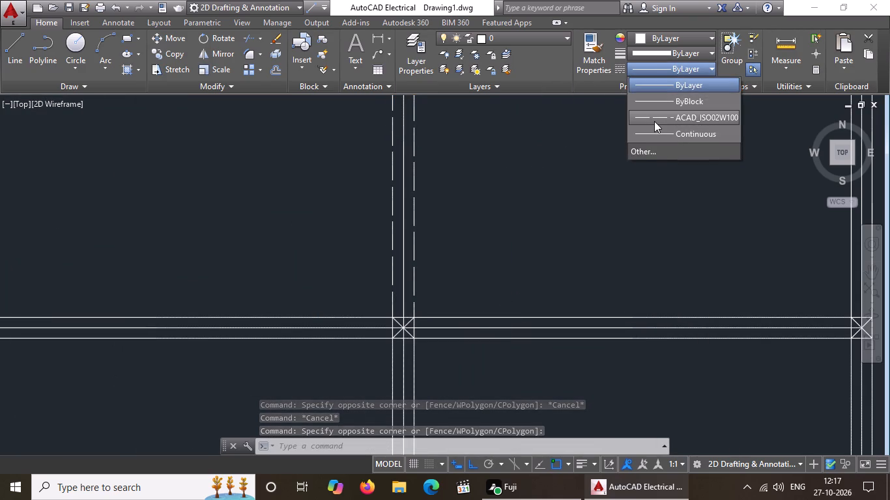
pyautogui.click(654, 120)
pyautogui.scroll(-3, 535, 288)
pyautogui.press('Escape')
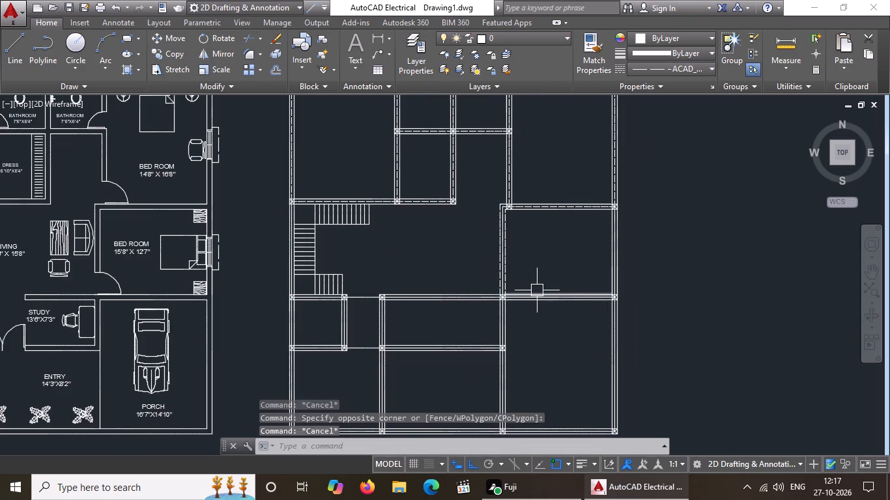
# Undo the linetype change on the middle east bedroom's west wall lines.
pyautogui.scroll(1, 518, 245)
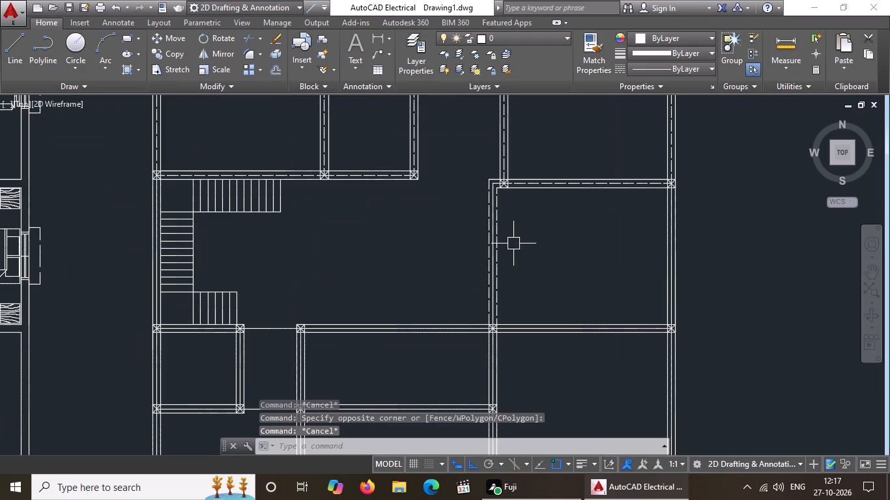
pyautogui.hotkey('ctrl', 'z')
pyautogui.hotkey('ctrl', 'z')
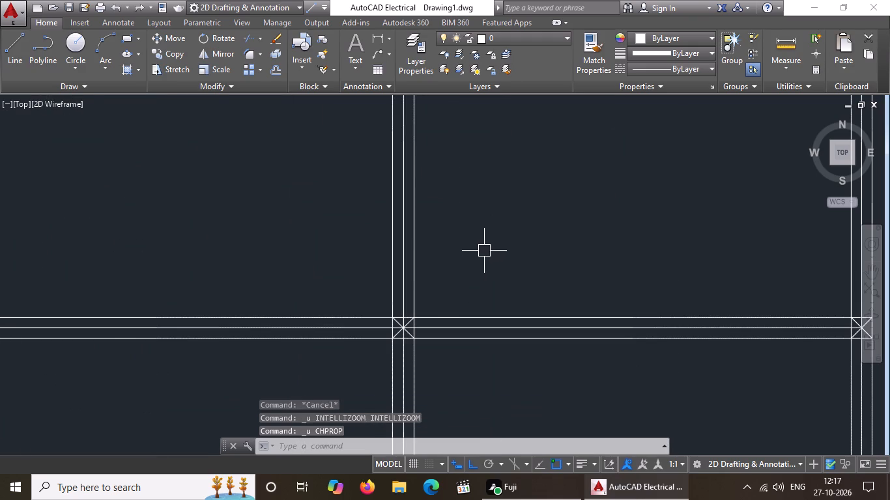
# Erase the three easternmost treads and the south edge line of the staircase's north flight.
pyautogui.scroll(-1, 485, 255)
pyautogui.moveTo(481, 246); pyautogui.dragTo(493, 349, button='middle')
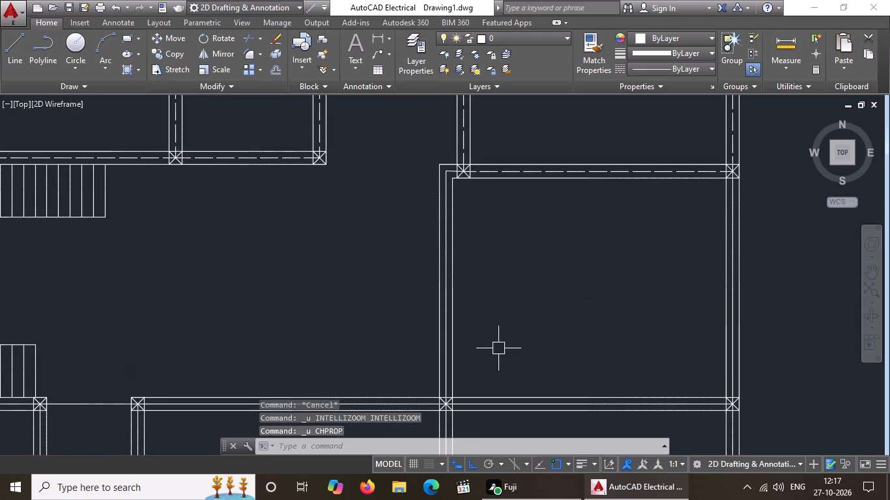
pyautogui.scroll(-1, 461, 175)
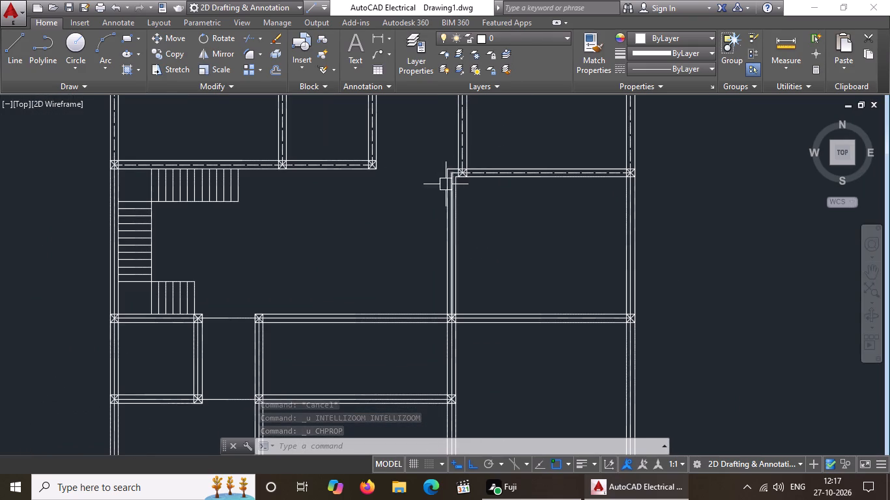
pyautogui.moveTo(118, 212); pyautogui.dragTo(145, 275, button='middle')
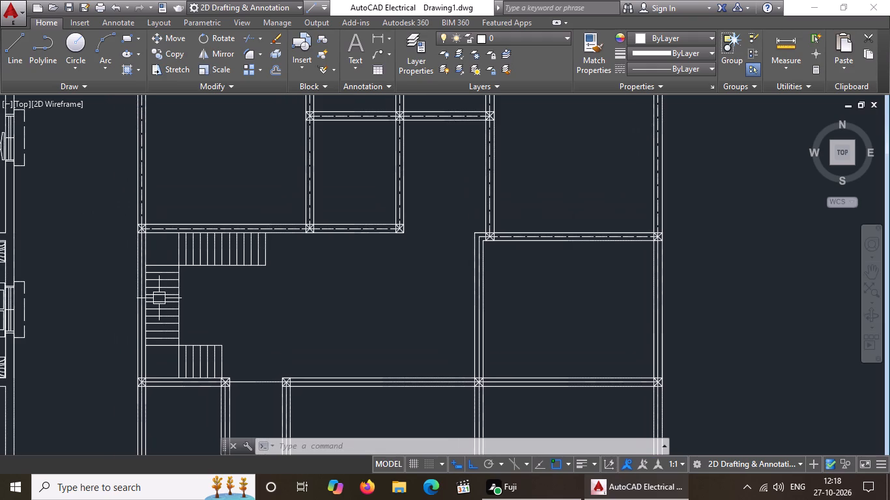
pyautogui.scroll(2, 255, 247)
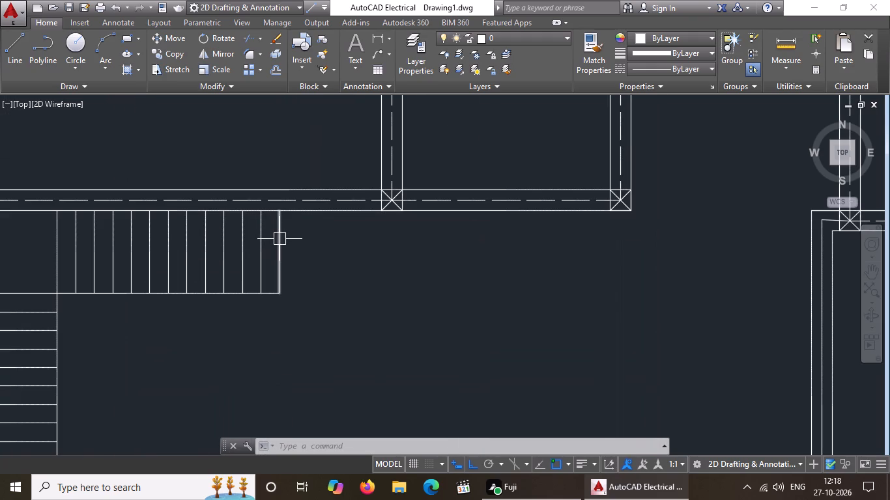
pyautogui.click(282, 238)
pyautogui.press('Delete')
pyautogui.click(259, 249)
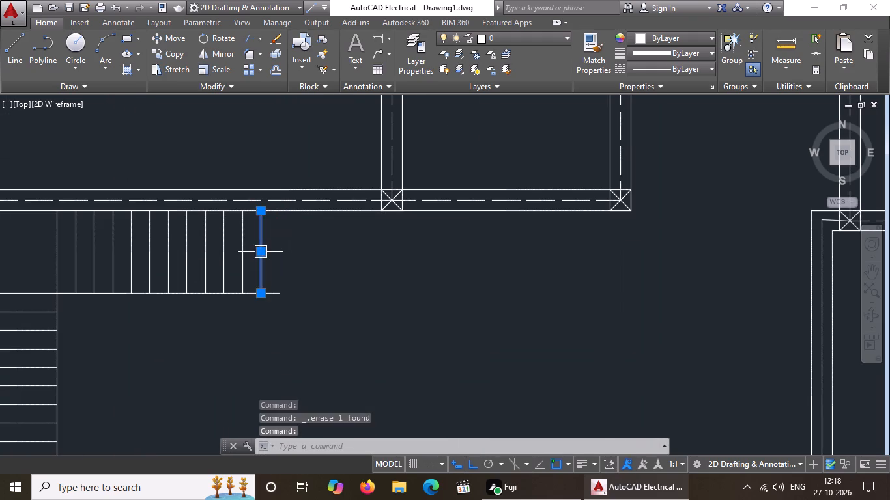
pyautogui.press('Delete')
pyautogui.click(238, 269)
pyautogui.press('Delete')
pyautogui.click(258, 298)
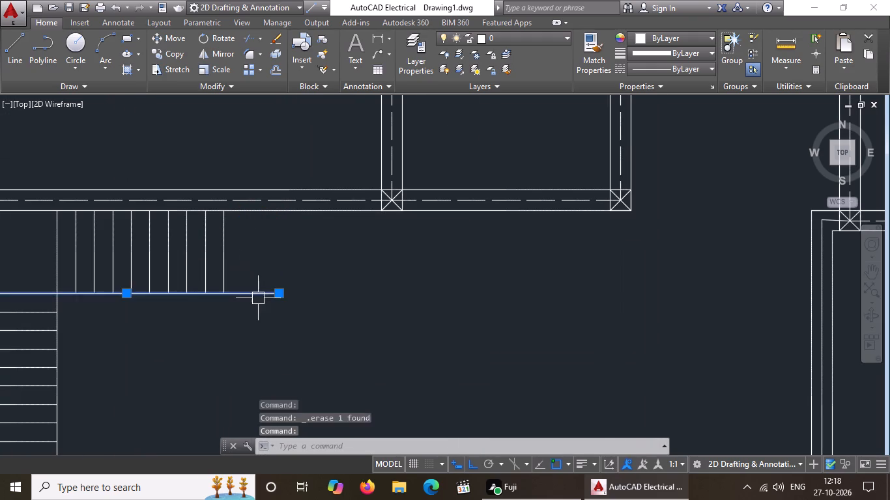
pyautogui.press('Delete')
# Erase the next five treads of the staircase's north flight, working westward.
pyautogui.click(223, 270)
pyautogui.press('Delete')
pyautogui.click(205, 275)
pyautogui.press('Delete')
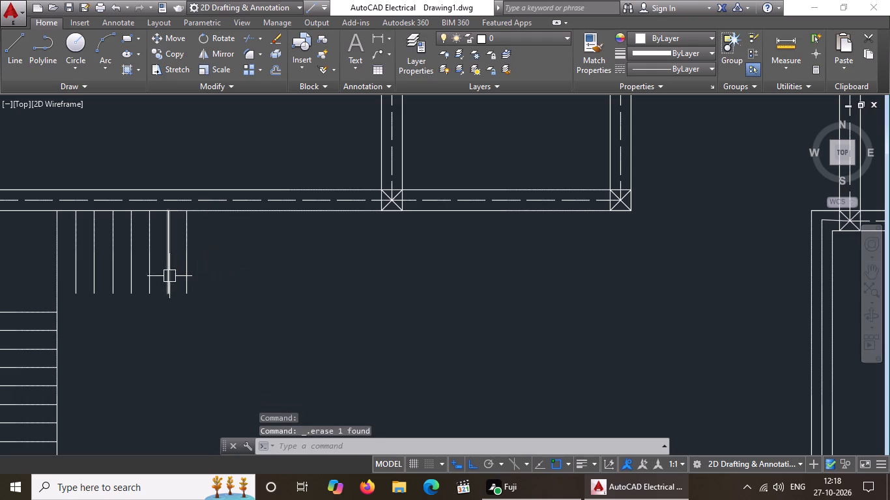
pyautogui.click(184, 266)
pyautogui.press('Delete')
pyautogui.click(167, 268)
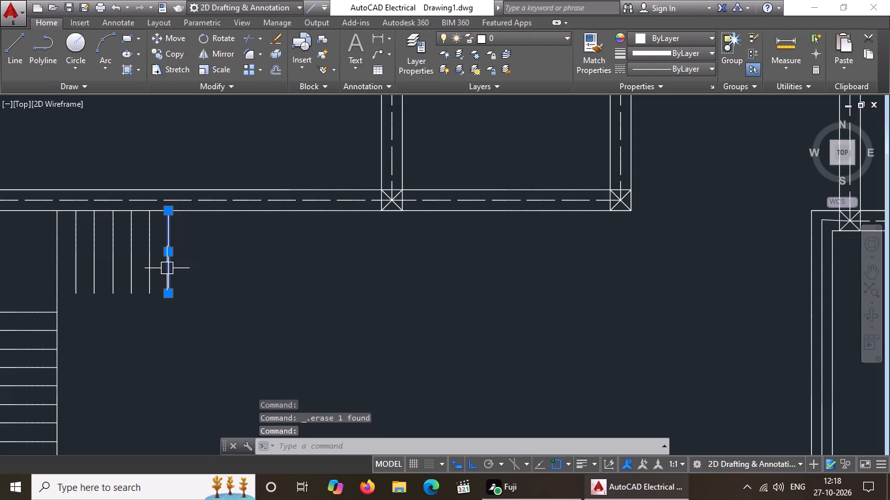
pyautogui.press('Delete')
pyautogui.click(153, 273)
pyautogui.press('Delete')
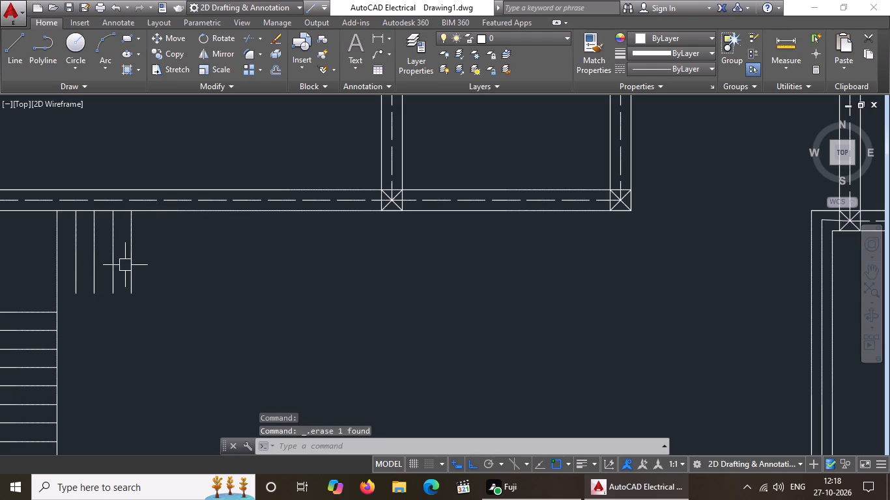
# Erase the north flight's four remaining treads and the stair edge line running down the west flight's east side.
pyautogui.click(130, 260)
pyautogui.press('Delete')
pyautogui.click(115, 268)
pyautogui.press('Delete')
pyautogui.click(95, 273)
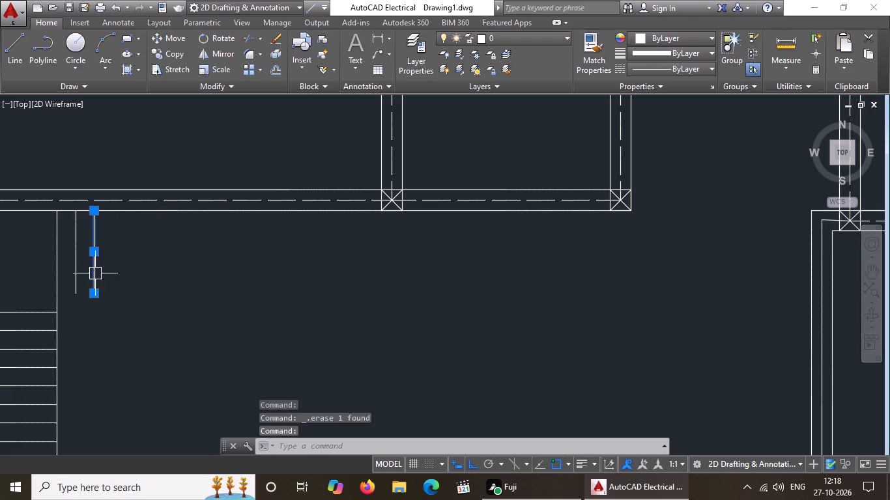
pyautogui.press('Delete')
pyautogui.click(70, 270)
pyautogui.press('Delete')
pyautogui.click(55, 256)
pyautogui.press('Delete')
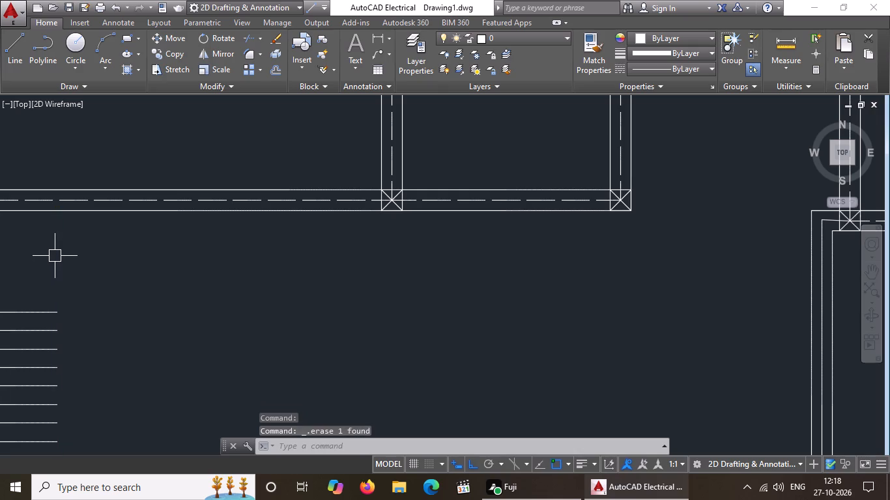
# Erase the five northernmost treads of the staircase's west flight on the unfurnished plan copy.
pyautogui.scroll(-4, 72, 260)
pyautogui.scroll(4, 51, 286)
pyautogui.click(134, 227)
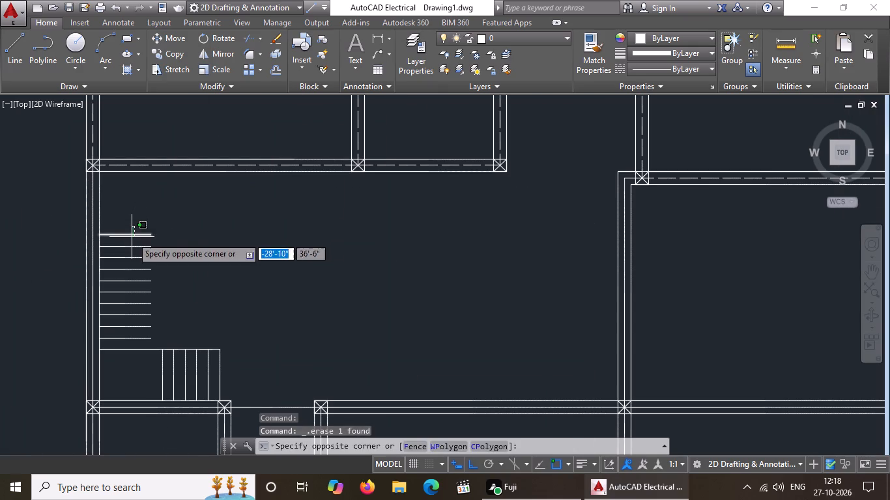
pyautogui.click(132, 237)
pyautogui.press('Delete')
pyautogui.click(132, 248)
pyautogui.press('Delete')
pyautogui.click(134, 258)
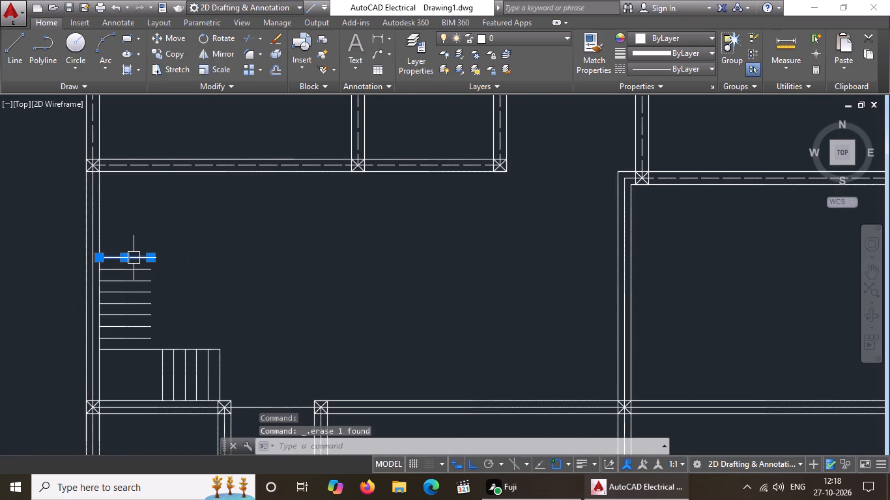
pyautogui.press('Delete')
pyautogui.click(133, 268)
pyautogui.press('Delete')
pyautogui.click(130, 279)
pyautogui.press('Delete')
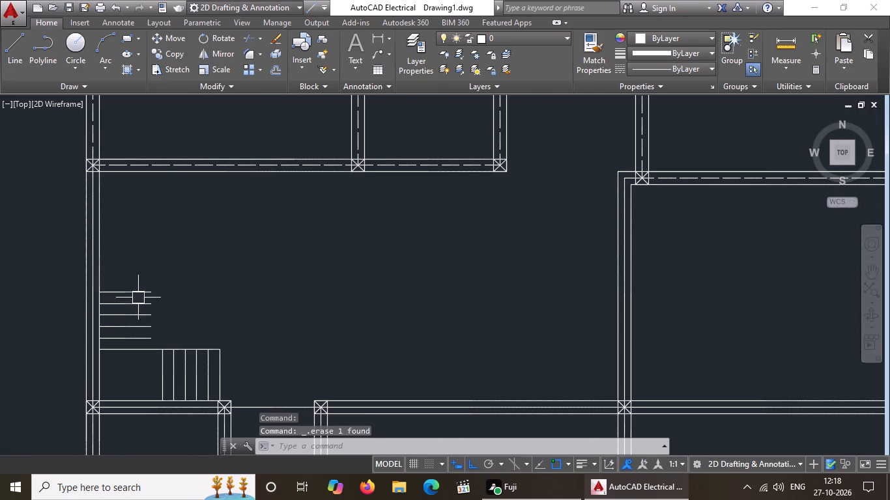
# Erase the west flight's five remaining treads and the north edge line of the staircase's south flight.
pyautogui.click(136, 290)
pyautogui.press('Delete')
pyautogui.click(134, 301)
pyautogui.press('Delete')
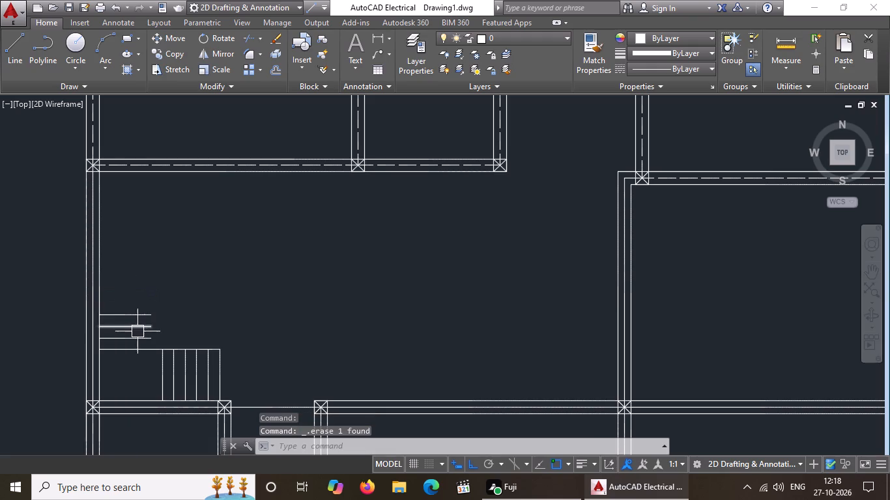
pyautogui.click(137, 316)
pyautogui.press('Delete')
pyautogui.click(135, 326)
pyautogui.press('Delete')
pyautogui.click(134, 343)
pyautogui.press('Delete')
pyautogui.click(131, 349)
pyautogui.press('Delete')
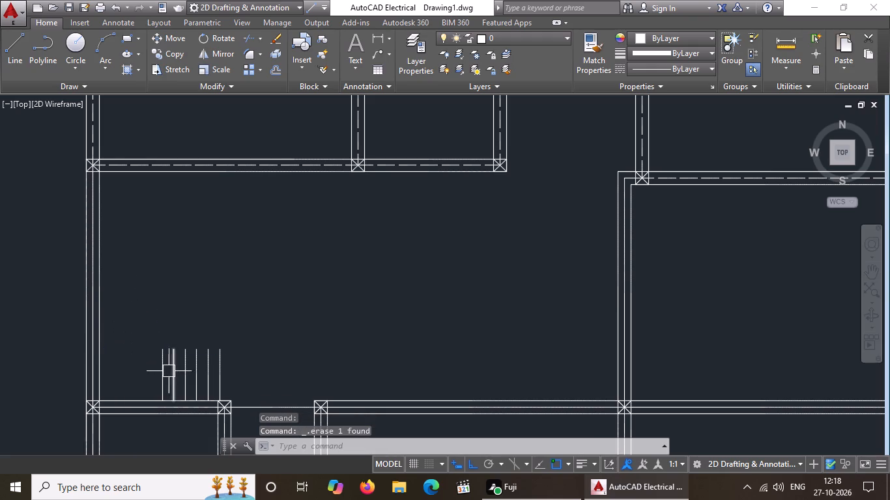
# Erase all six remaining vertical lines of the staircase's south flight, including its east end line.
pyautogui.click(167, 372)
pyautogui.press('Delete')
pyautogui.click(162, 367)
pyautogui.press('Delete')
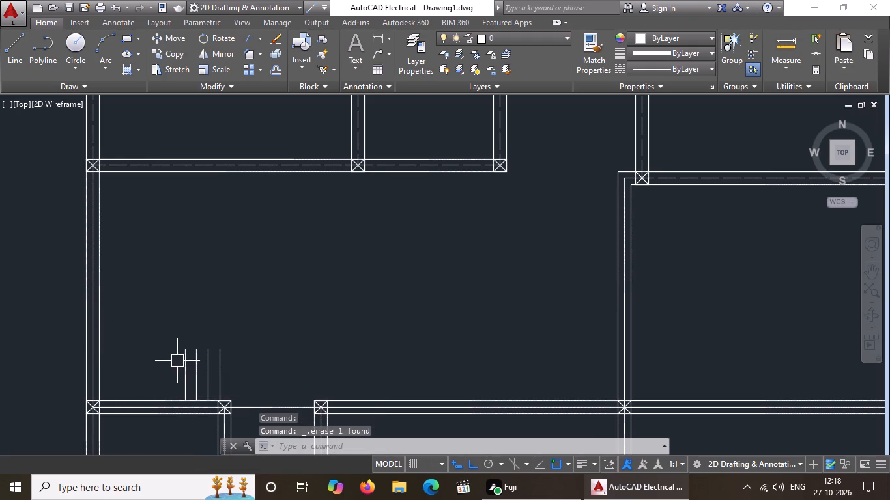
pyautogui.click(185, 356)
pyautogui.press('Delete')
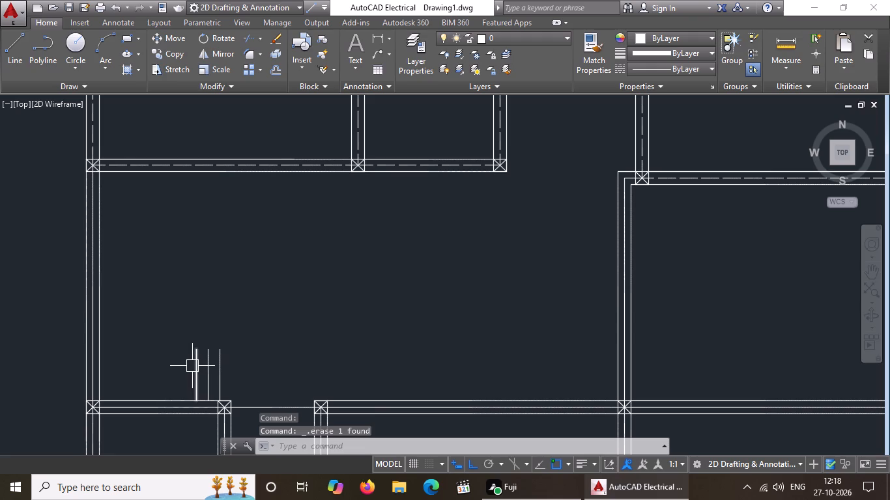
pyautogui.click(193, 365)
pyautogui.click(208, 357)
pyautogui.press('Delete')
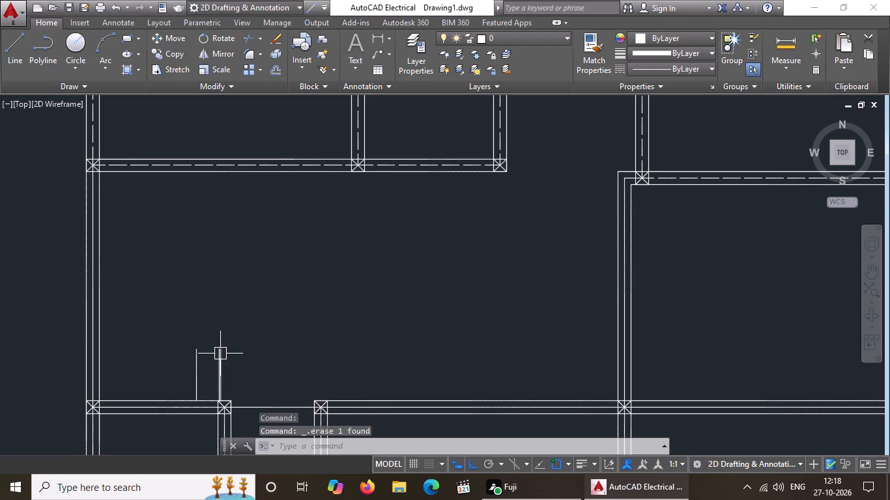
pyautogui.click(224, 352)
pyautogui.press('Delete')
pyautogui.click(193, 363)
pyautogui.press('Delete')
# Change the middle east bedroom's west wall centreline to the ACAD_ISO02W100 linetype.
pyautogui.scroll(-3, 274, 281)
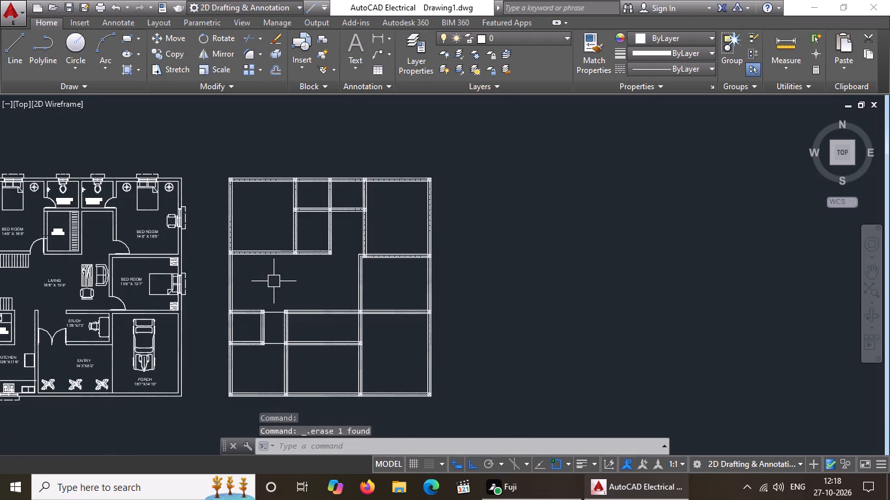
pyautogui.scroll(2, 390, 271)
pyautogui.scroll(2, 333, 235)
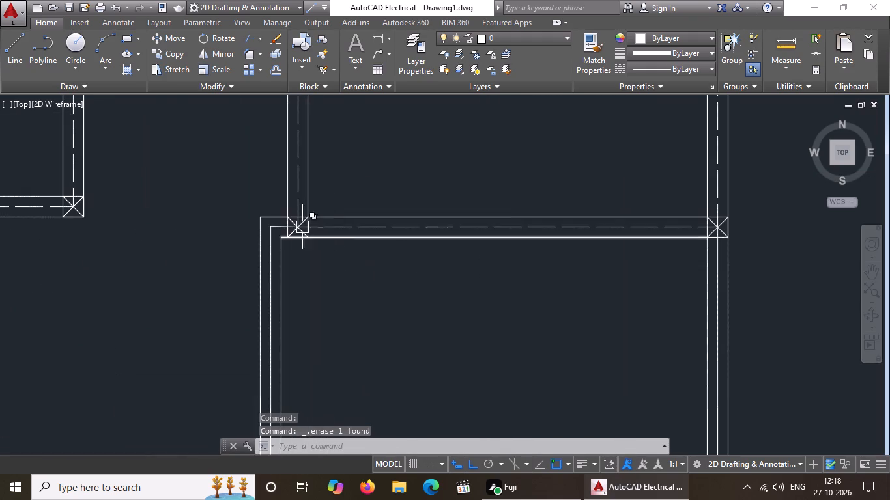
pyautogui.scroll(2, 270, 220)
pyautogui.click(268, 250)
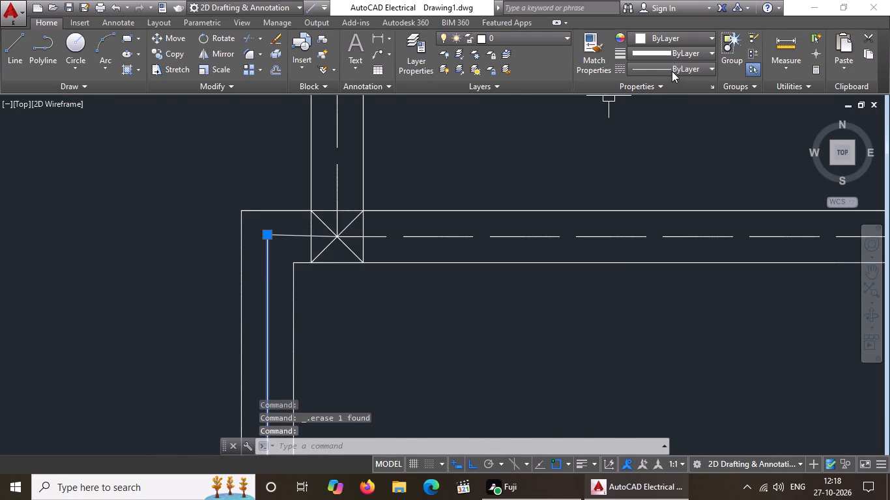
pyautogui.click(672, 69)
pyautogui.click(645, 119)
pyautogui.scroll(-4, 210, 262)
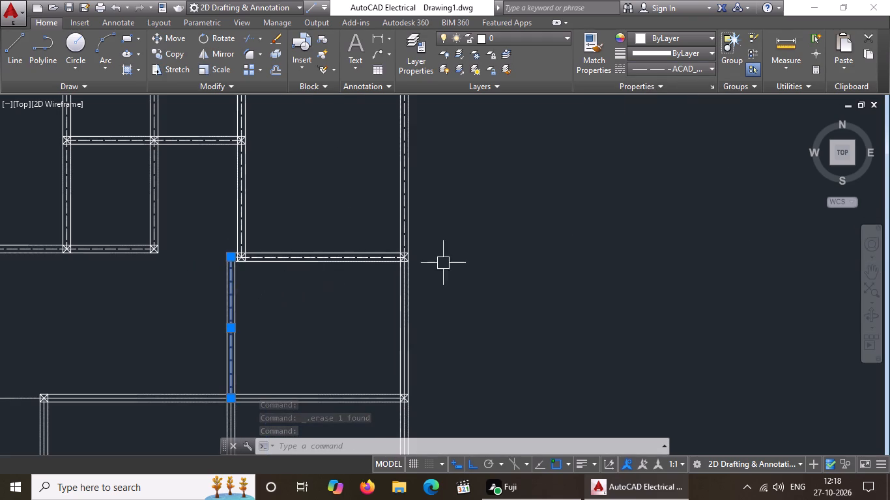
# Change the outer west wall centreline beside the cleared staircase area to the ACAD_ISO02W100 linetype.
pyautogui.scroll(-1, 305, 292)
pyautogui.moveTo(71, 298); pyautogui.dragTo(199, 273, button='middle')
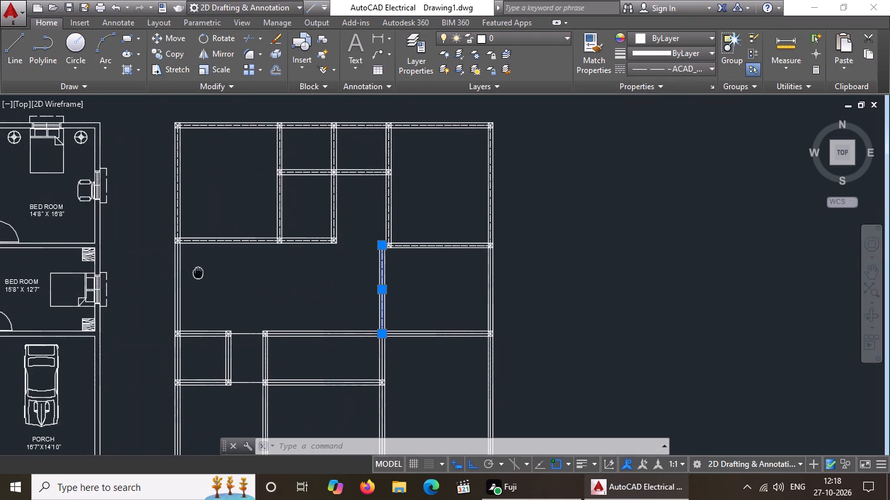
pyautogui.moveTo(199, 273); pyautogui.dragTo(201, 273, button='middle')
pyautogui.scroll(2, 169, 282)
pyautogui.click(206, 253)
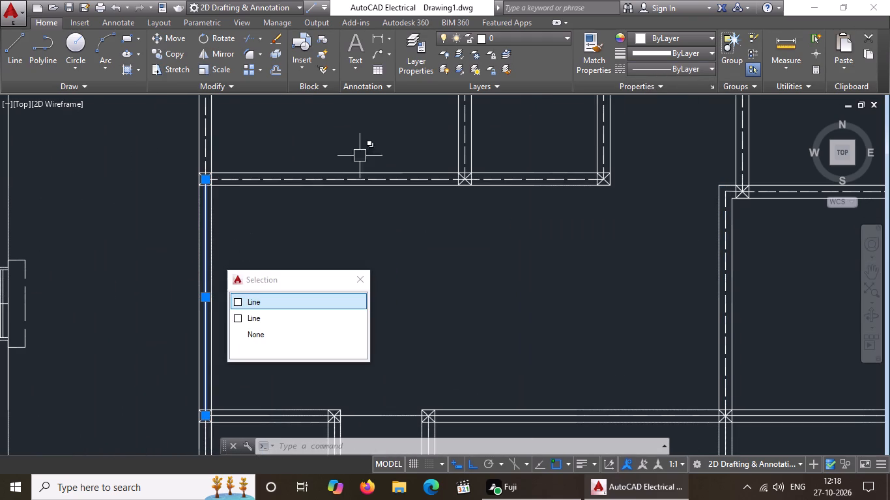
pyautogui.click(674, 68)
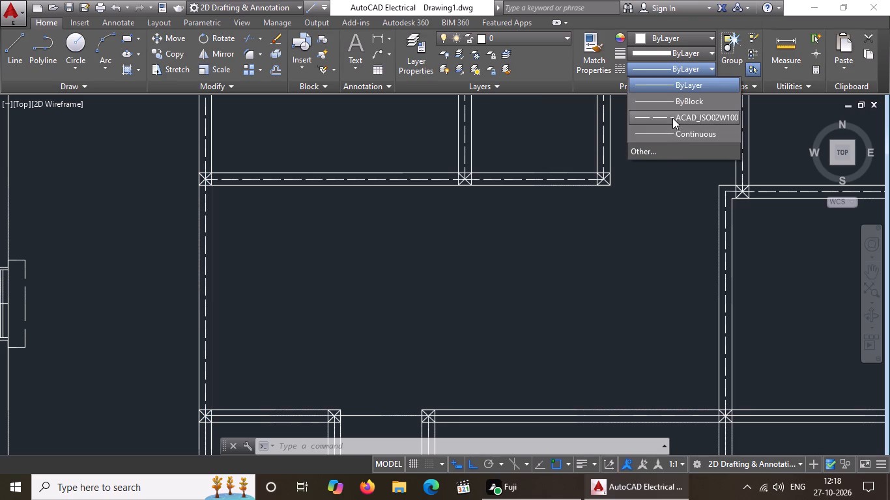
pyautogui.click(672, 118)
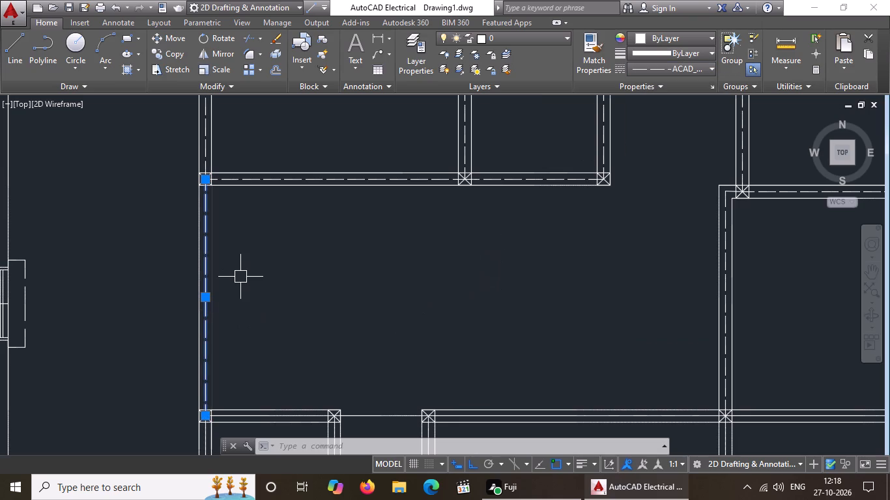
pyautogui.press('Escape')
# Change the middle east bedroom's outer east wall centreline to the ACAD_ISO02W100 linetype.
pyautogui.scroll(1, 223, 246)
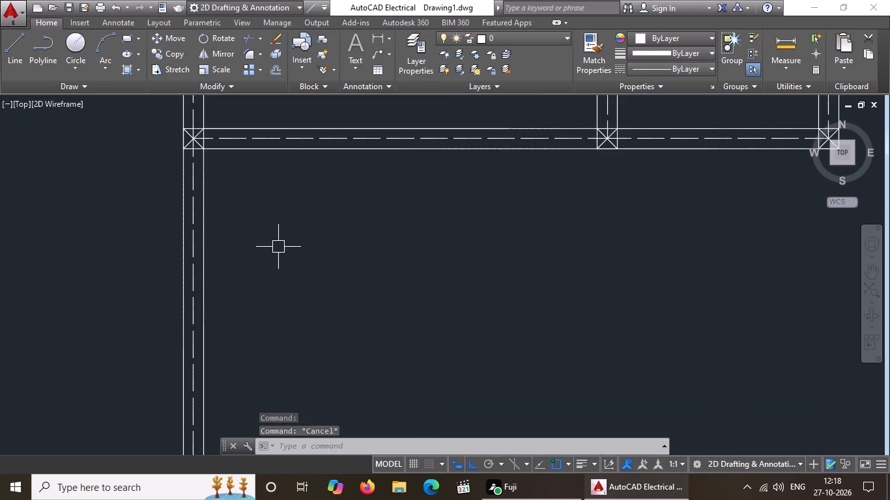
pyautogui.scroll(-3, 274, 245)
pyautogui.scroll(2, 558, 266)
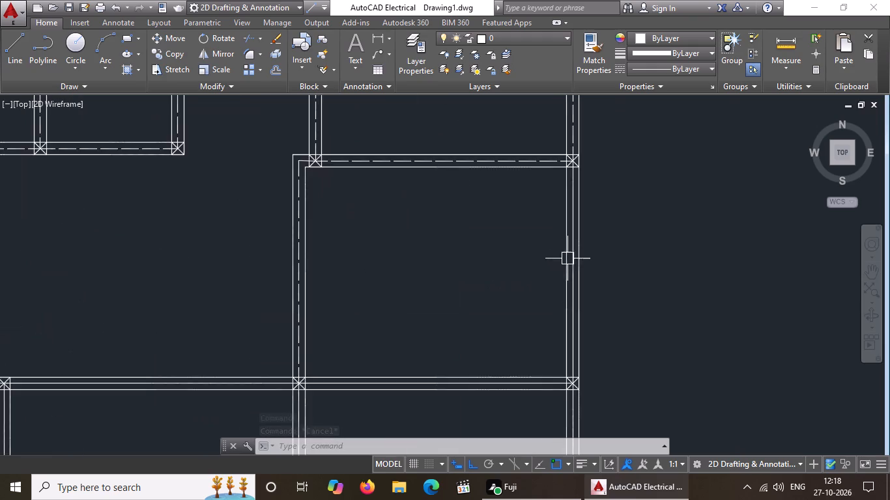
pyautogui.scroll(1, 570, 256)
pyautogui.click(574, 249)
pyautogui.click(652, 69)
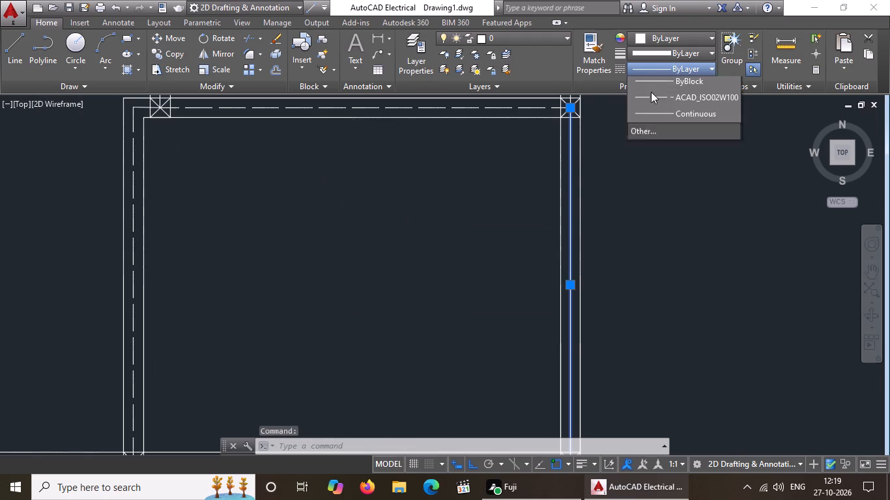
pyautogui.click(646, 115)
pyautogui.scroll(-4, 562, 271)
pyautogui.press('Escape')
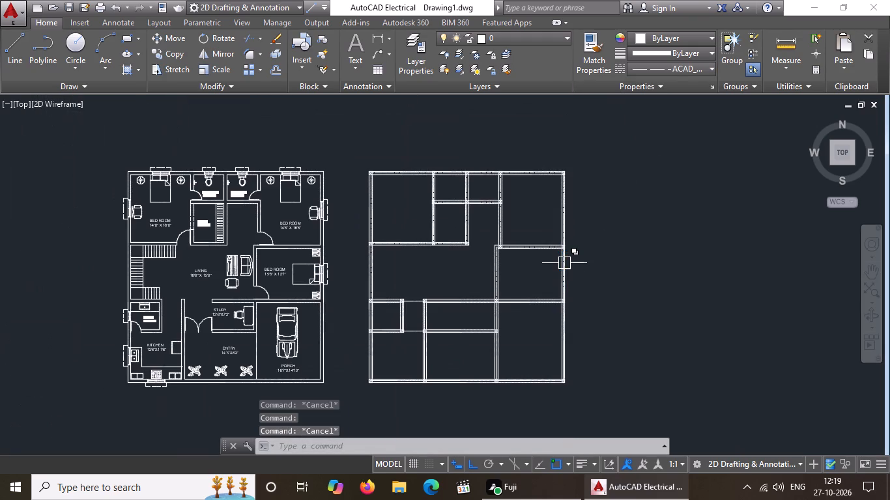
# Change the centreline of the wall between the middle east bedroom and the porch to the ACAD_ISO02W100 linetype.
pyautogui.scroll(5, 513, 307)
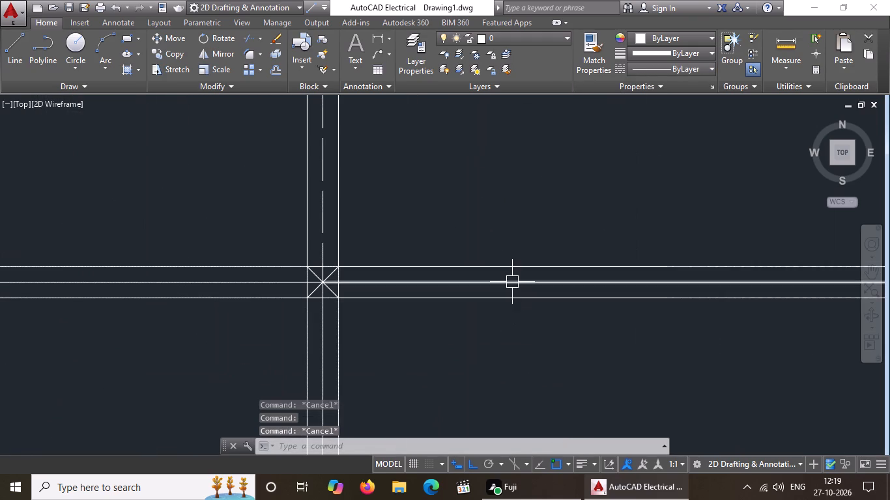
pyautogui.click(512, 282)
pyautogui.click(670, 68)
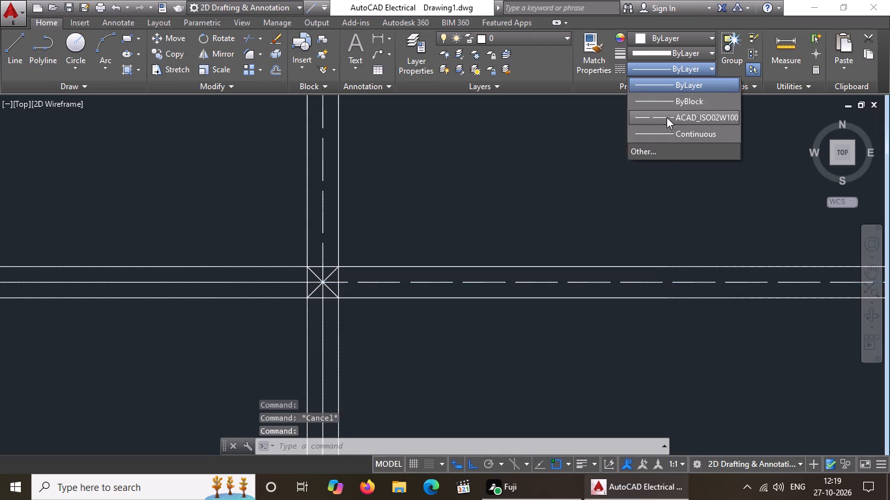
pyautogui.click(667, 117)
pyautogui.press('Escape')
# Change the study's north wall centreline to the ACAD_ISO02W100 linetype.
pyautogui.scroll(-3, 395, 326)
pyautogui.scroll(3, 323, 319)
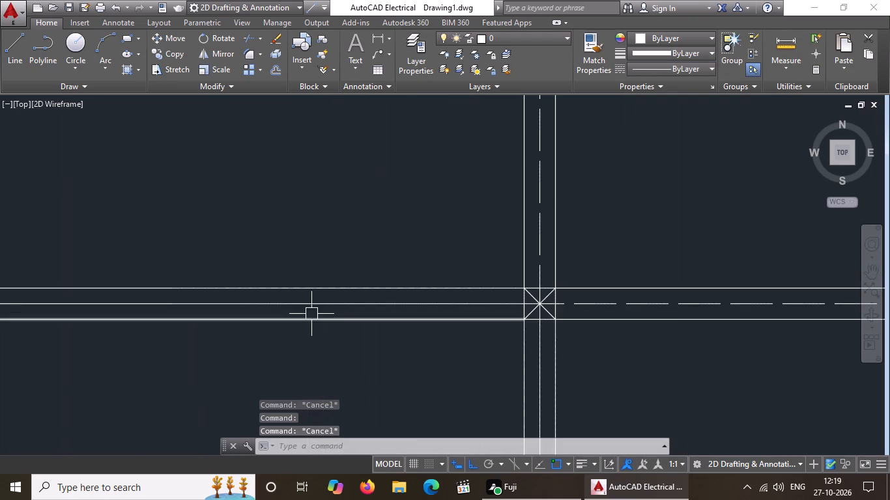
pyautogui.click(302, 307)
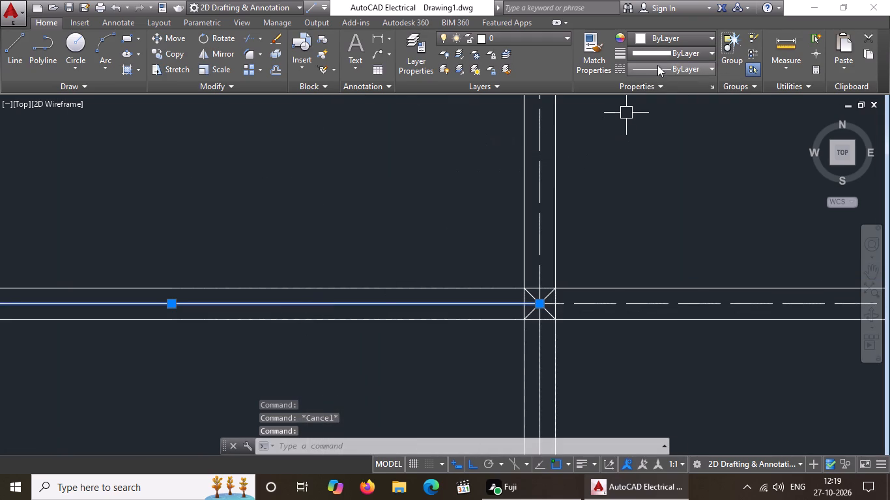
pyautogui.click(657, 65)
pyautogui.click(667, 117)
pyautogui.scroll(-4, 261, 302)
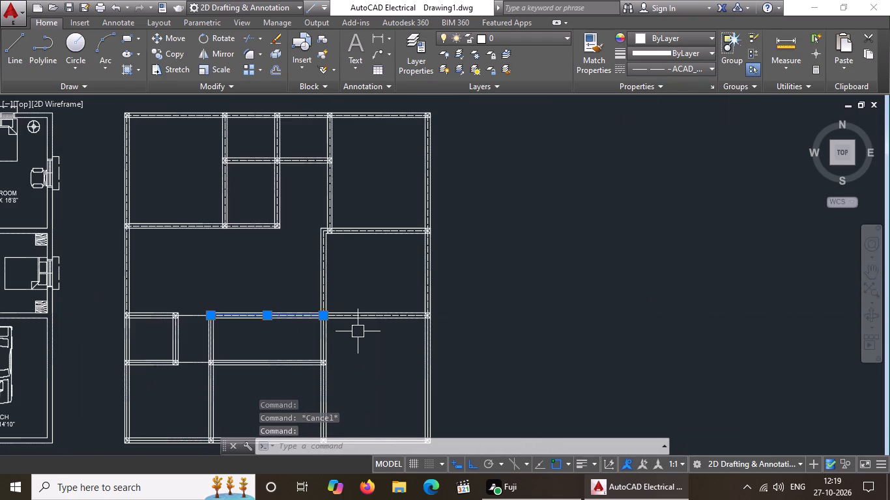
pyautogui.press('Escape')
# Change the single line across the opening between the utility and study north walls to the ACAD_ISO02W100 linetype.
pyautogui.scroll(2, 154, 306)
pyautogui.click(256, 333)
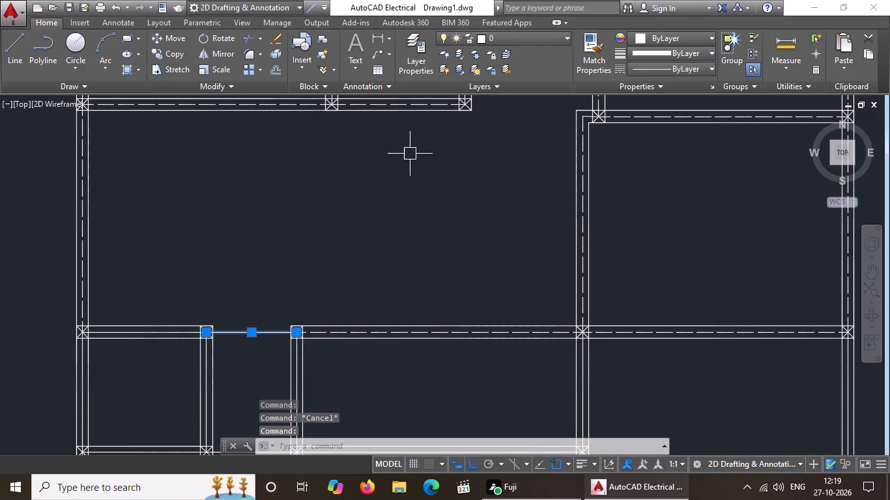
pyautogui.click(650, 66)
pyautogui.click(650, 119)
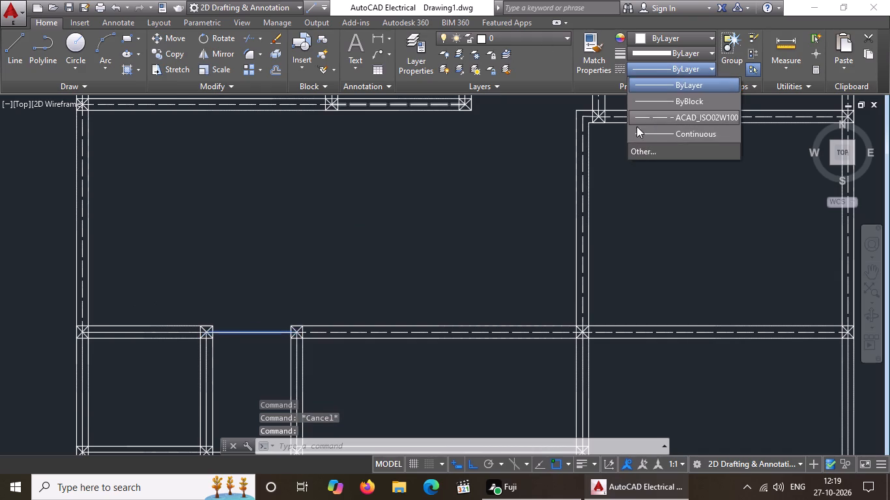
pyautogui.scroll(-3, 230, 245)
pyautogui.press('Escape')
# Change the utility room's north wall centreline to the ACAD_ISO02W100 linetype.
pyautogui.scroll(5, 210, 253)
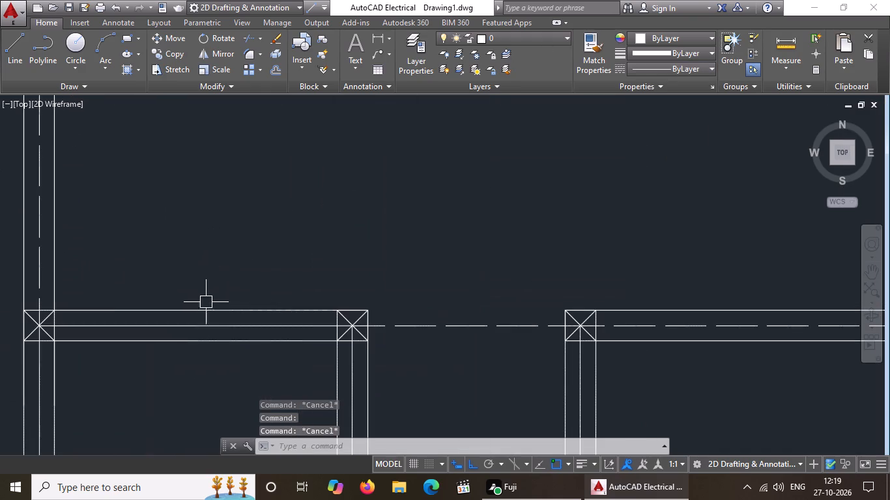
pyautogui.click(187, 328)
pyautogui.click(666, 66)
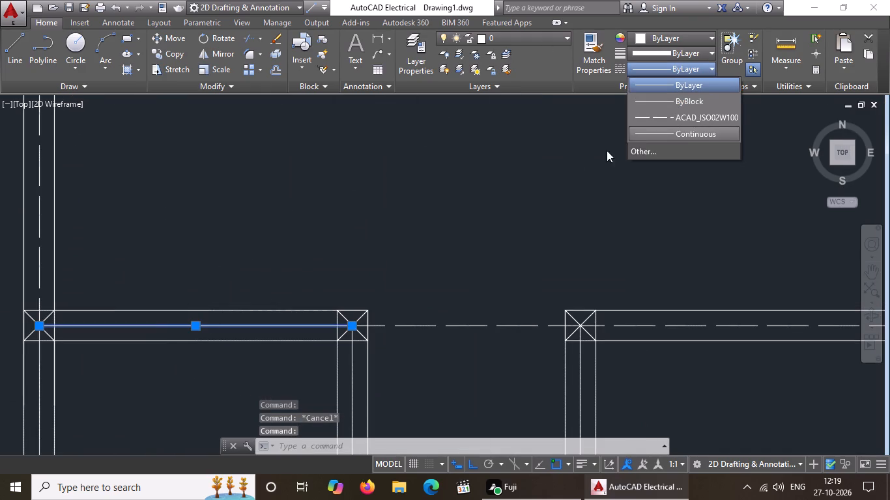
pyautogui.click(637, 120)
pyautogui.scroll(-4, 242, 156)
pyautogui.press('Escape')
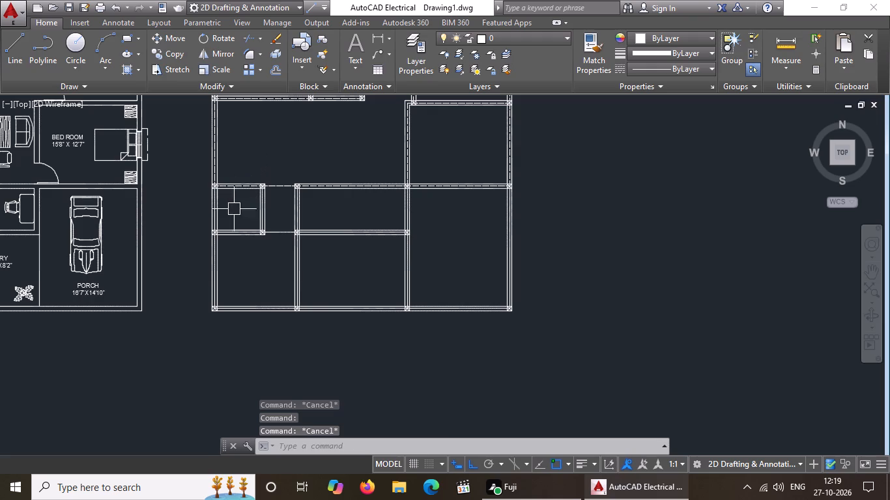
# Change the utility room's outer west wall centreline to the ACAD_ISO02W100 linetype.
pyautogui.scroll(2, 175, 223)
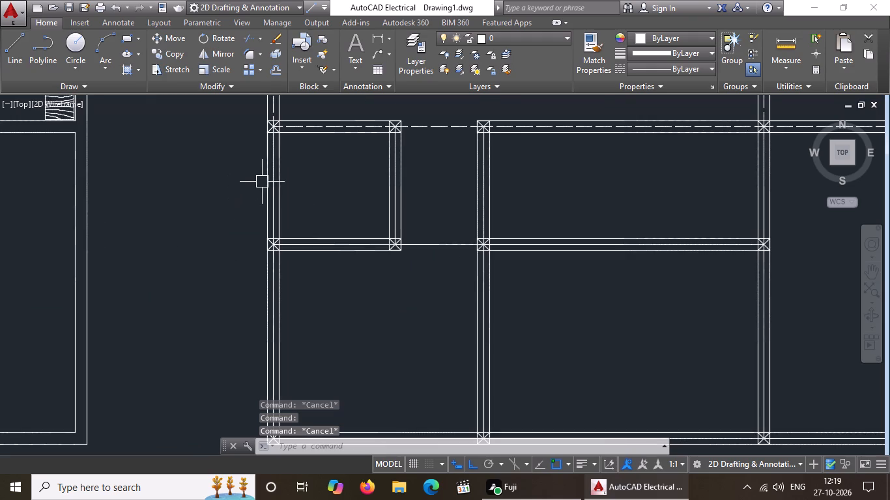
pyautogui.scroll(1, 263, 182)
pyautogui.moveTo(278, 188); pyautogui.dragTo(296, 176)
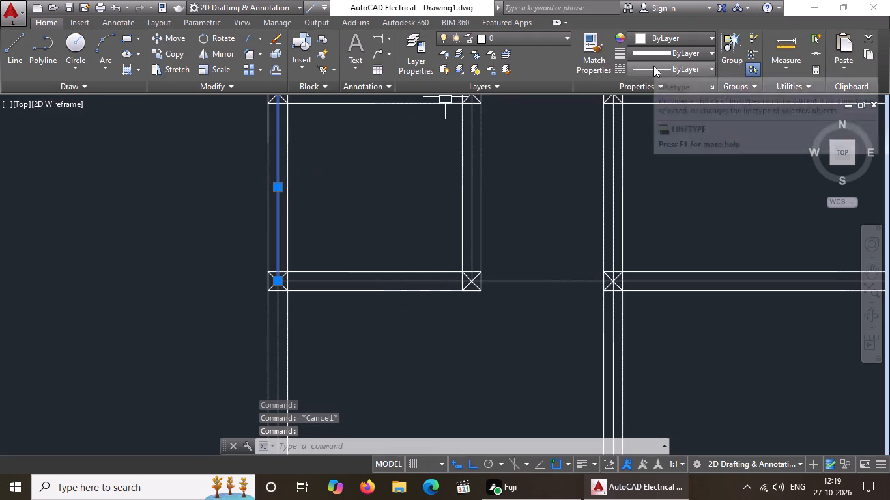
pyautogui.click(653, 66)
pyautogui.click(640, 118)
pyautogui.scroll(-3, 368, 148)
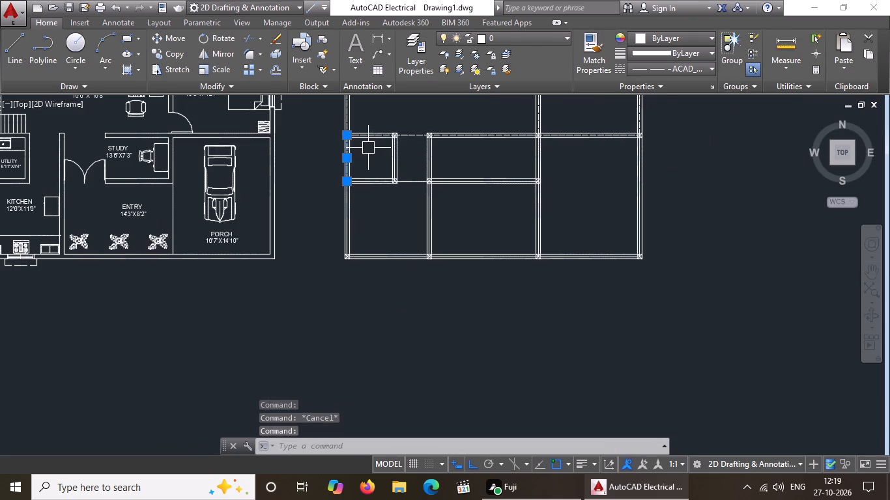
pyautogui.press('Escape')
# Change the kitchen's outer west wall centreline to the ACAD_ISO02W100 linetype.
pyautogui.scroll(4, 352, 245)
pyautogui.click(302, 234)
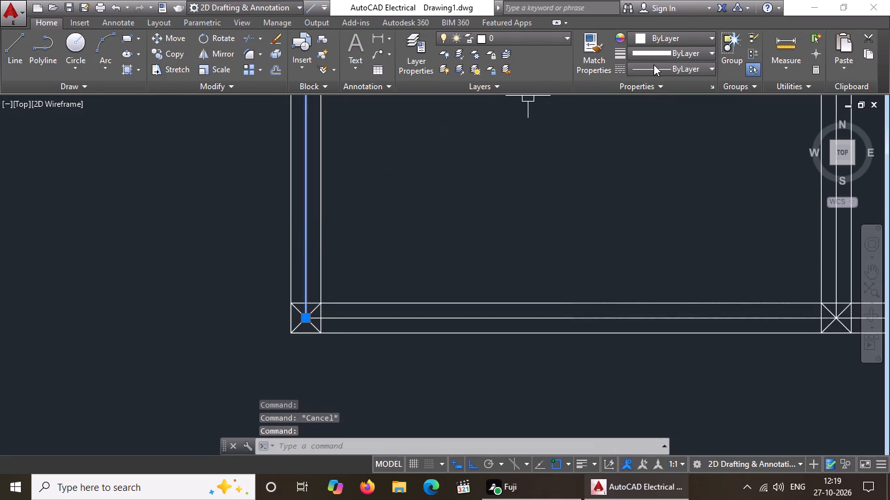
pyautogui.click(656, 67)
pyautogui.click(643, 110)
pyautogui.scroll(-3, 355, 250)
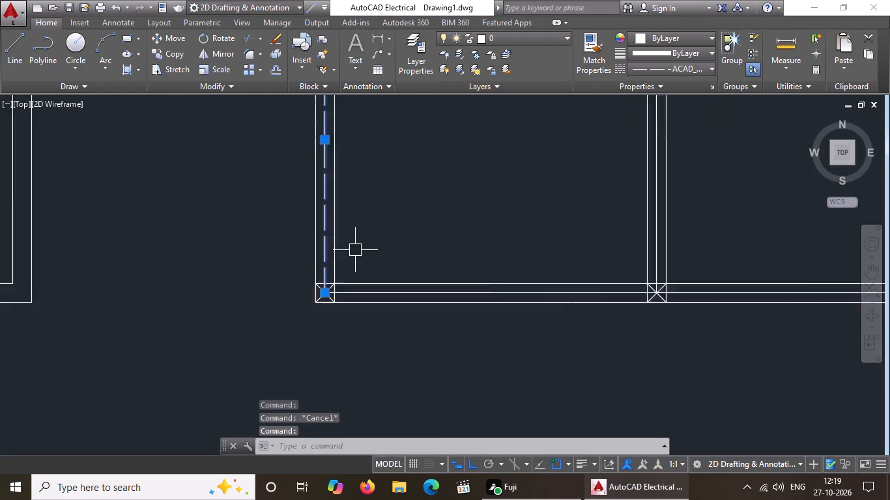
pyautogui.scroll(-1, 355, 250)
pyautogui.press('Escape')
# Change the centreline of the wall between the utility room and kitchen to the ACAD_ISO02W100 linetype.
pyautogui.scroll(3, 383, 173)
pyautogui.click(346, 226)
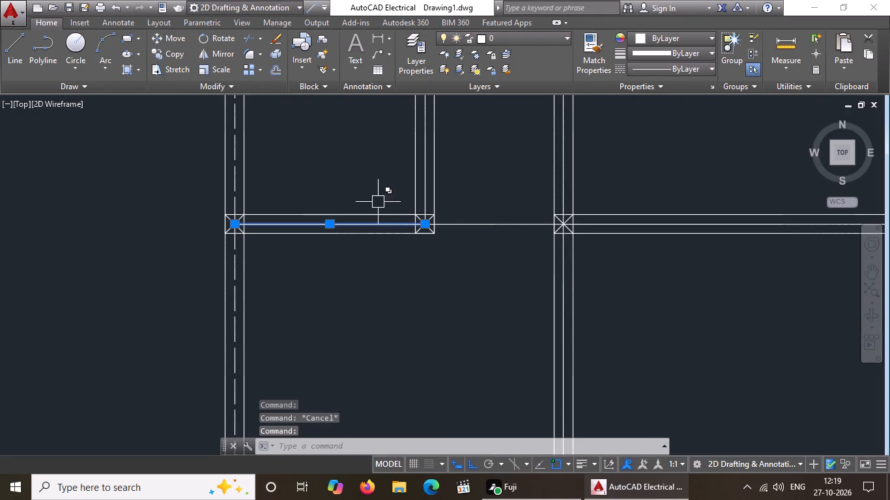
pyautogui.click(663, 63)
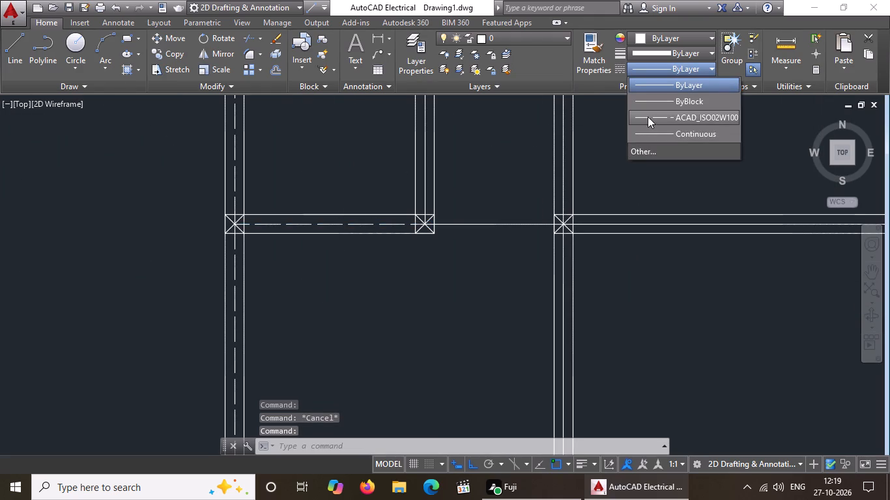
pyautogui.click(648, 115)
pyautogui.scroll(-3, 388, 206)
pyautogui.press('Escape')
# Change the utility room's east wall centreline to the ACAD_ISO02W100 linetype.
pyautogui.scroll(3, 404, 190)
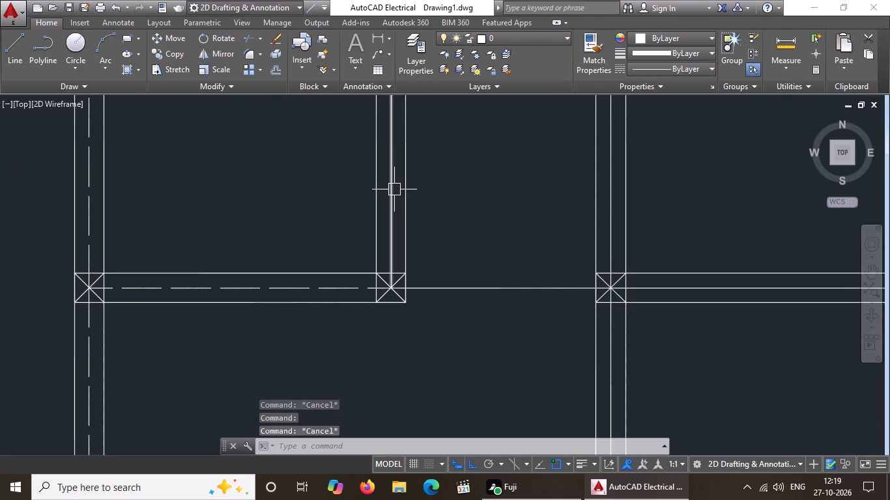
pyautogui.click(394, 189)
pyautogui.click(674, 70)
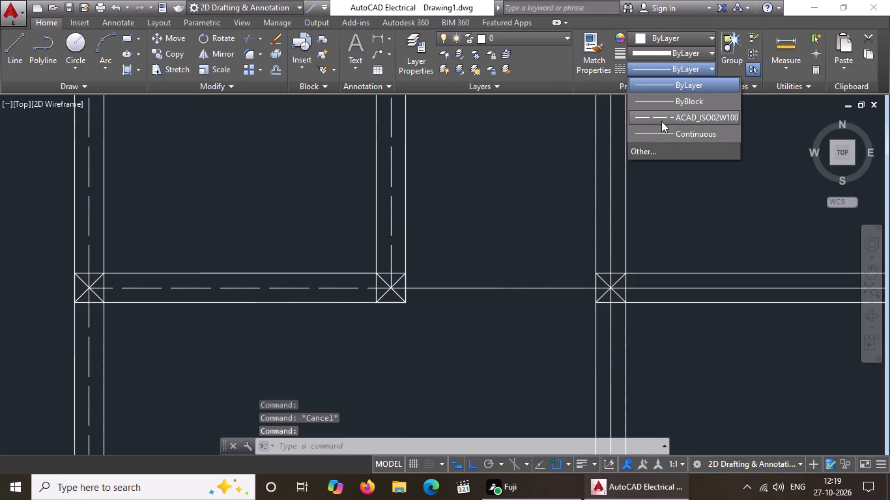
pyautogui.click(661, 121)
pyautogui.scroll(-3, 420, 210)
pyautogui.press('Escape')
# Change the single line across the opening between the utility and study south walls to the ACAD_ISO02W100 linetype.
pyautogui.click(438, 230)
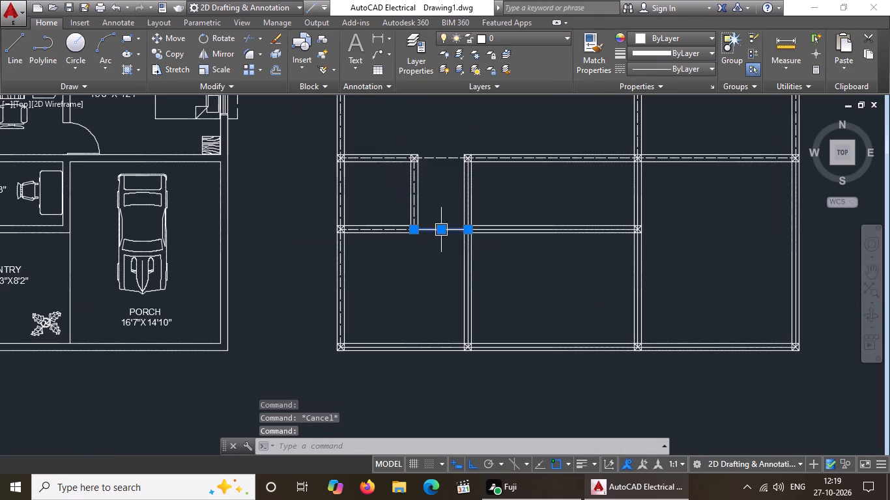
pyautogui.click(655, 65)
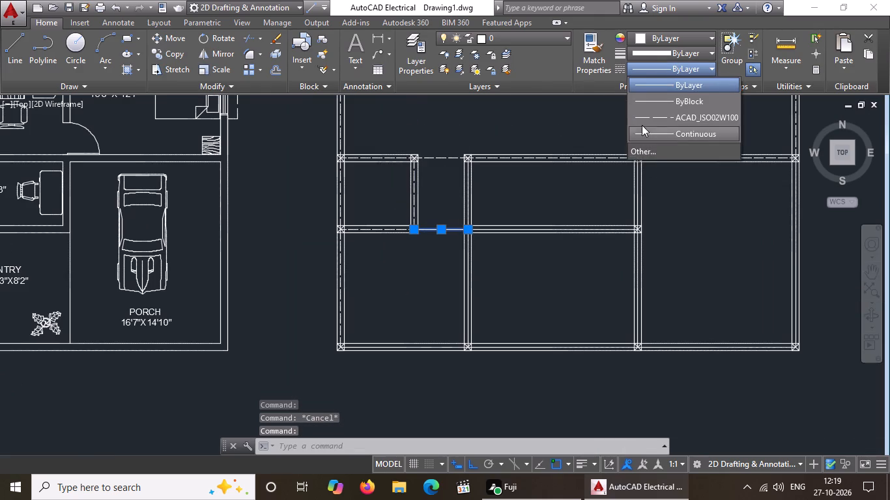
pyautogui.click(644, 118)
pyautogui.scroll(-3, 479, 189)
pyautogui.press('Escape')
# Change the kitchen's outer south wall centreline to the ACAD_ISO02W100 linetype.
pyautogui.scroll(4, 456, 232)
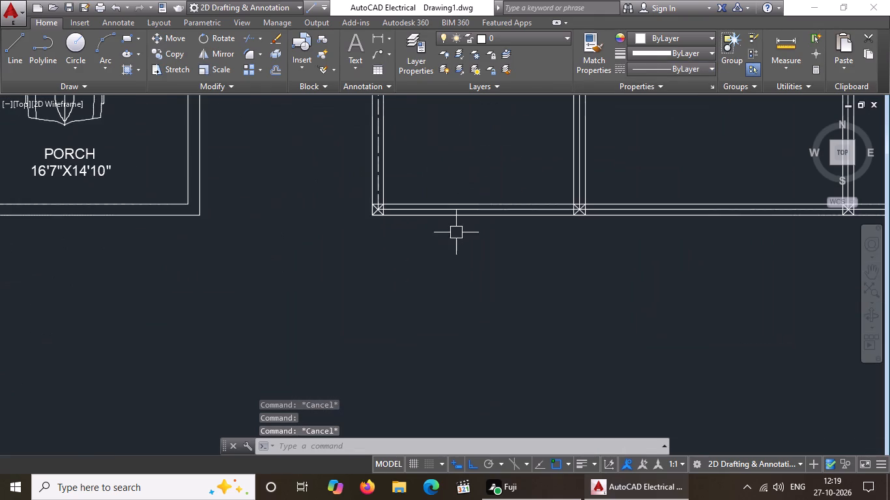
pyautogui.scroll(2, 446, 206)
pyautogui.click(440, 215)
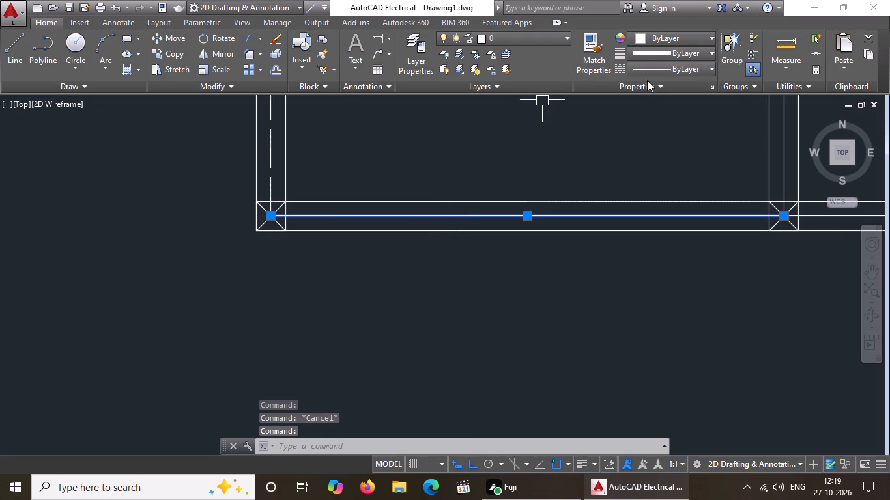
pyautogui.click(658, 65)
pyautogui.click(643, 114)
pyautogui.scroll(-3, 478, 196)
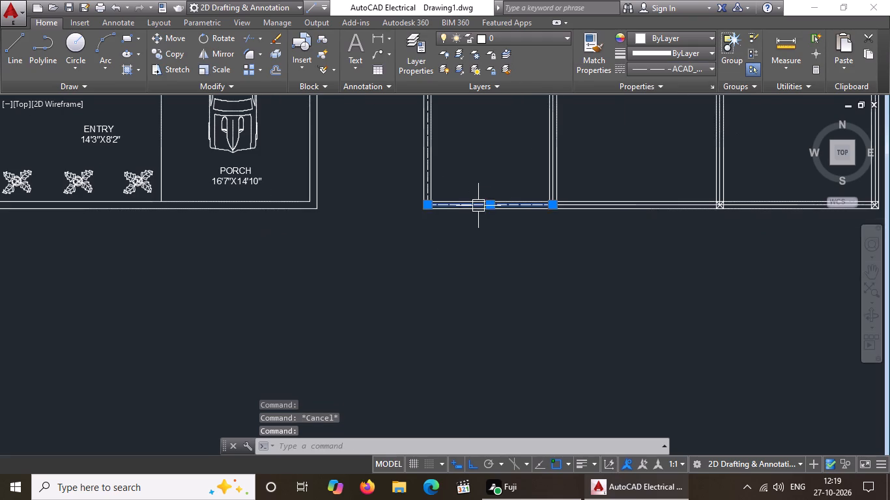
pyautogui.press('Escape')
# Change the long wall centreline along the west side of the study and entry to the ACAD_ISO02W100 linetype.
pyautogui.moveTo(503, 238); pyautogui.dragTo(442, 323, button='middle')
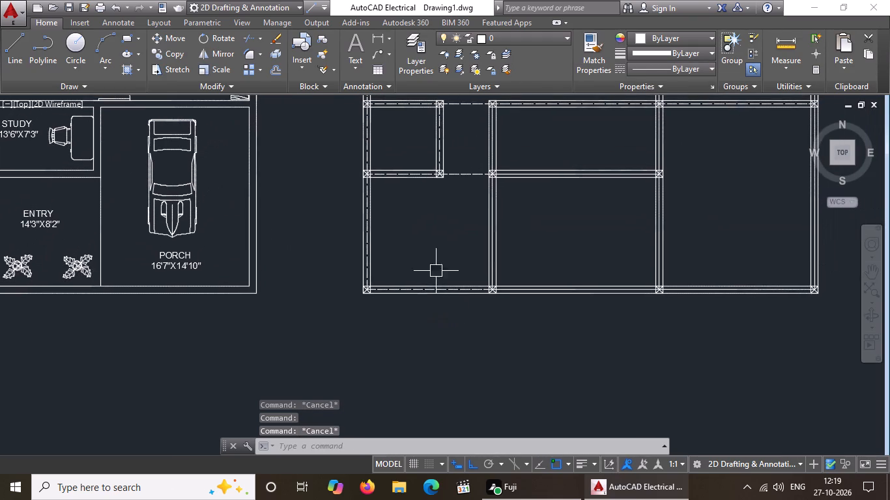
pyautogui.scroll(2, 496, 205)
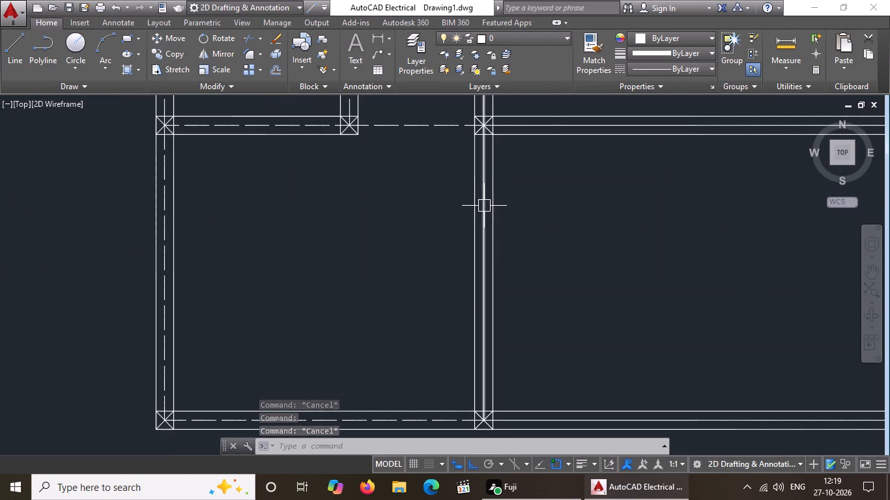
pyautogui.click(484, 206)
pyautogui.click(661, 63)
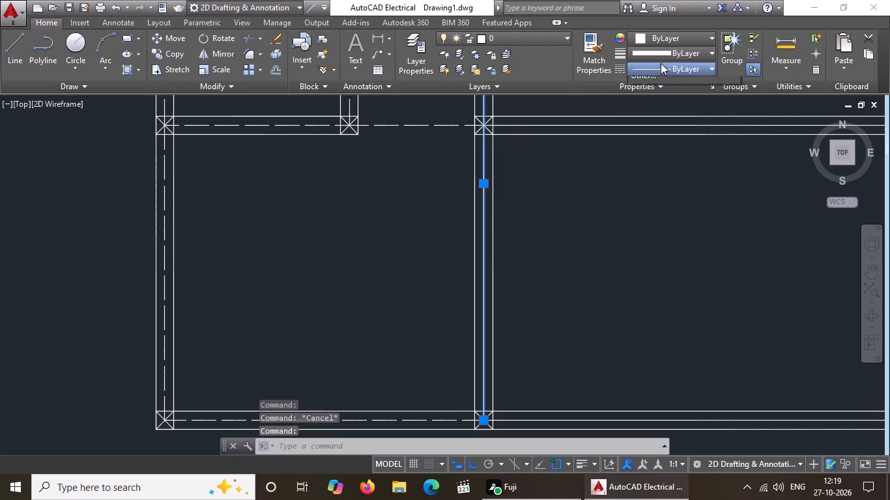
pyautogui.click(666, 117)
pyautogui.press('Escape')
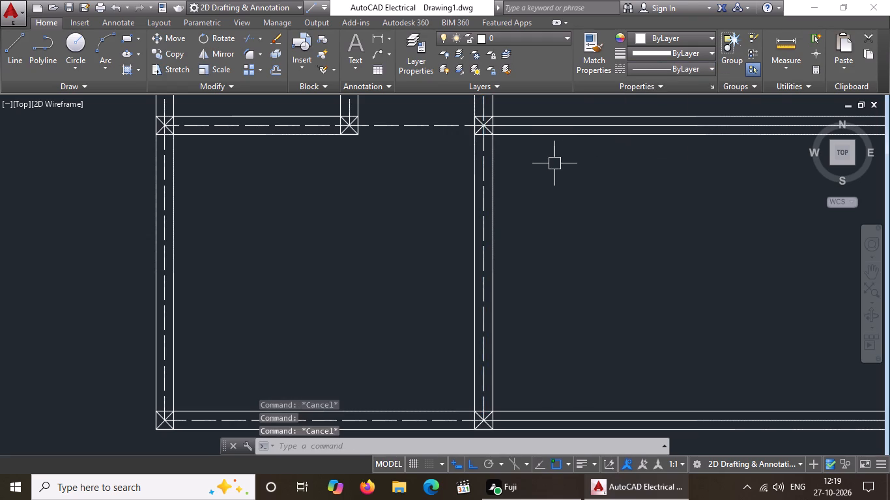
# Change the centreline of the wall between the study and entry to the ACAD_ISO02W100 linetype.
pyautogui.scroll(-3, 554, 163)
pyautogui.scroll(4, 592, 150)
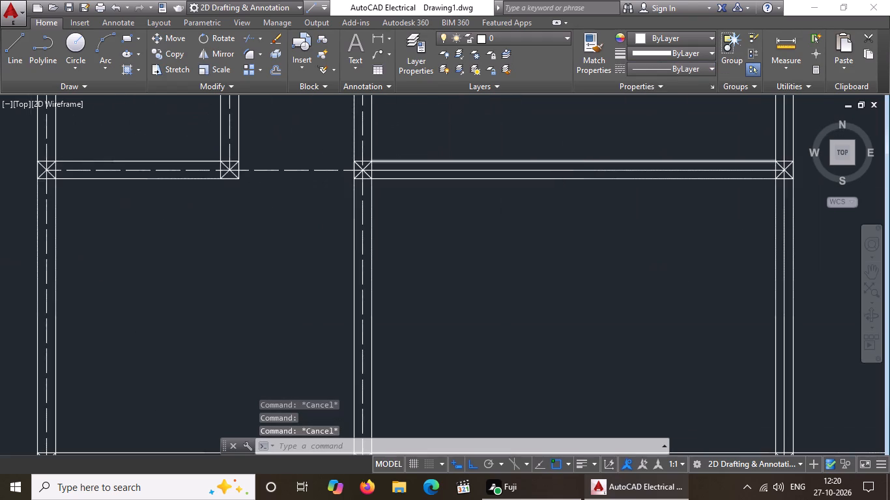
pyautogui.scroll(1, 560, 161)
pyautogui.click(540, 184)
pyautogui.click(648, 68)
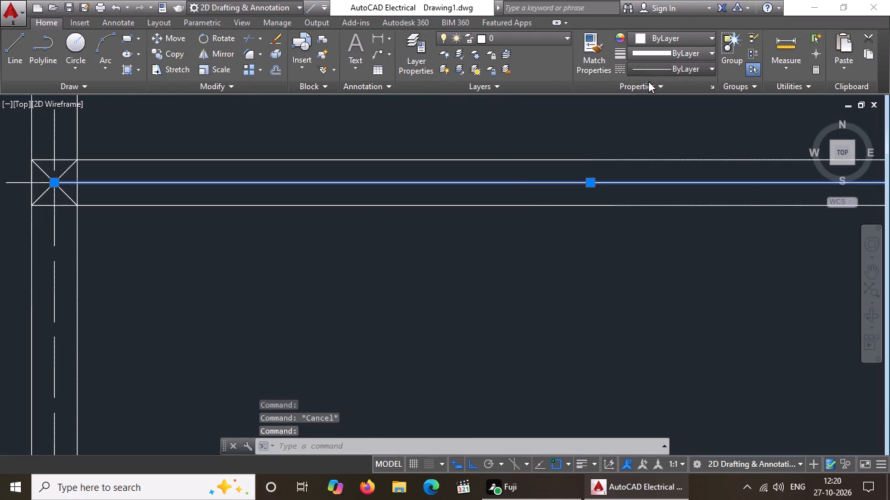
pyautogui.click(648, 121)
pyautogui.scroll(-3, 512, 186)
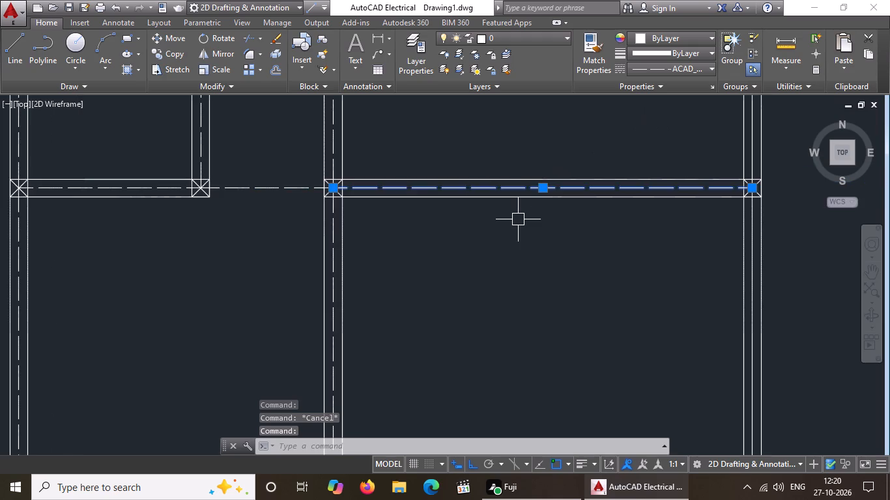
pyautogui.press('Escape')
# Change the entry's outer south wall centreline to the ACAD_ISO02W100 linetype.
pyautogui.scroll(-5, 523, 205)
pyautogui.scroll(6, 535, 231)
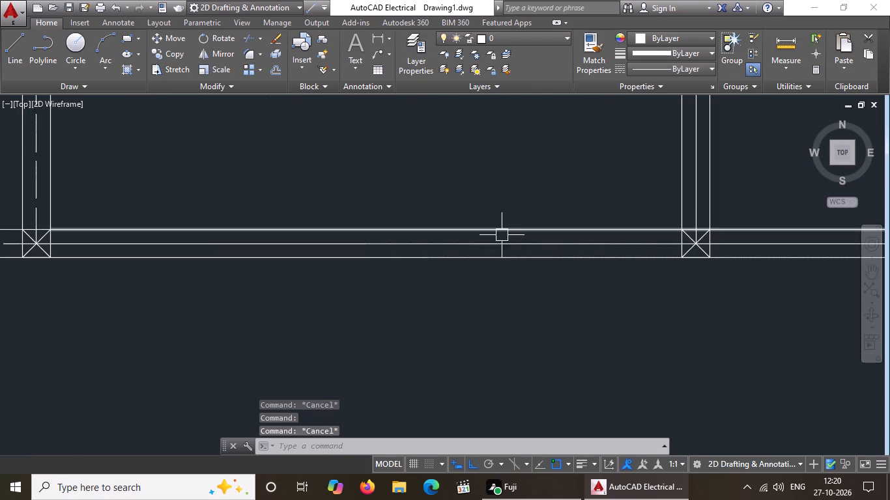
pyautogui.click(489, 244)
pyautogui.click(652, 64)
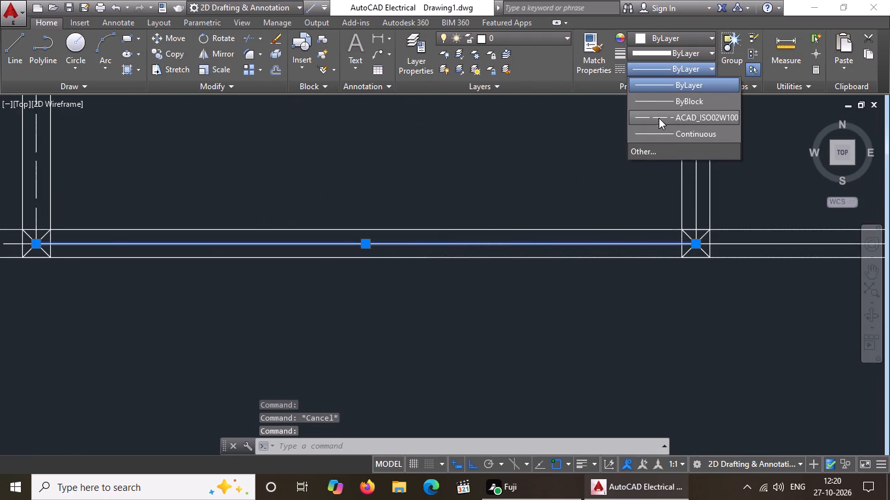
pyautogui.click(659, 117)
pyautogui.scroll(-4, 613, 148)
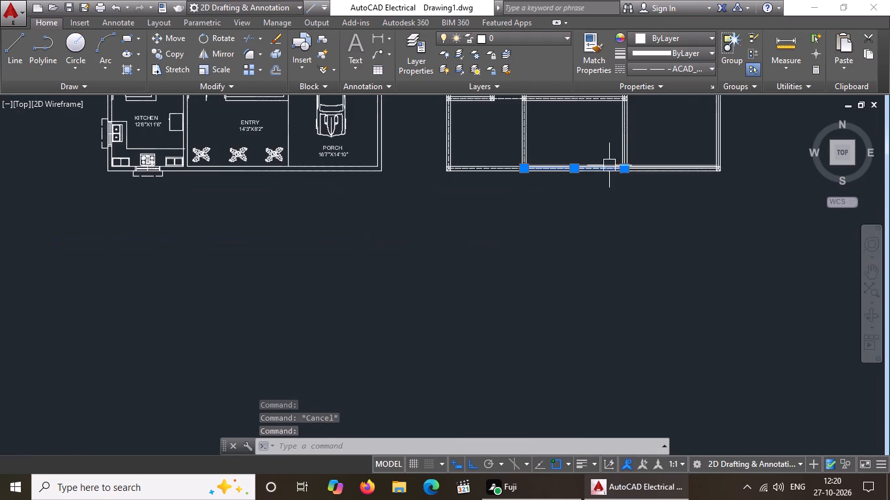
# Change the centreline of the wall between the entry and porch to the ACAD_ISO02W100 linetype.
pyautogui.moveTo(601, 195); pyautogui.dragTo(569, 273, button='middle')
pyautogui.scroll(4, 590, 197)
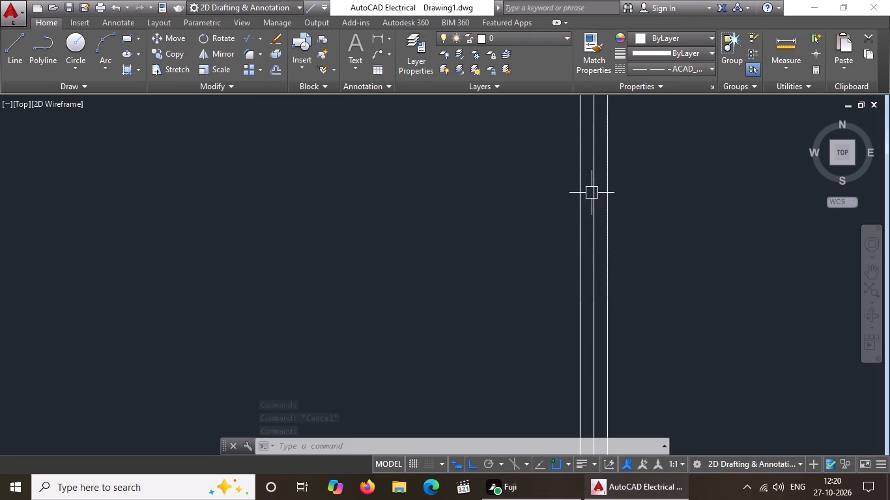
pyautogui.click(592, 193)
pyautogui.click(637, 68)
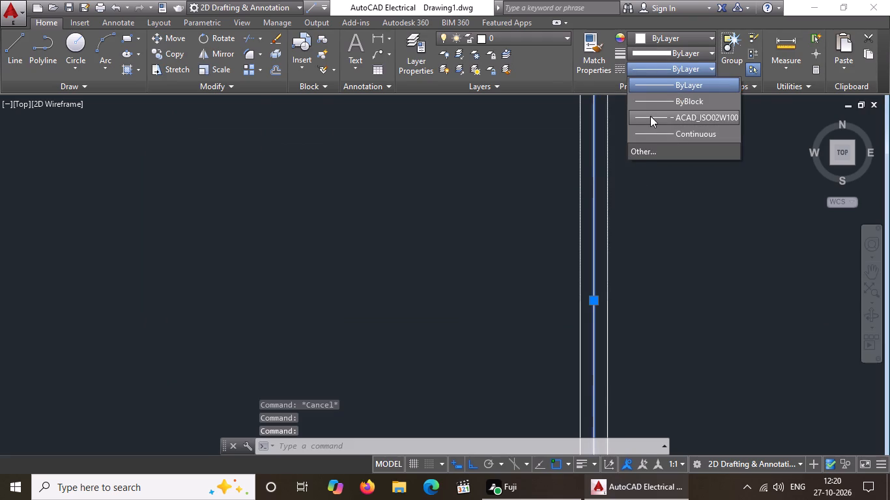
pyautogui.click(650, 116)
pyautogui.scroll(-4, 599, 230)
pyautogui.press('Escape')
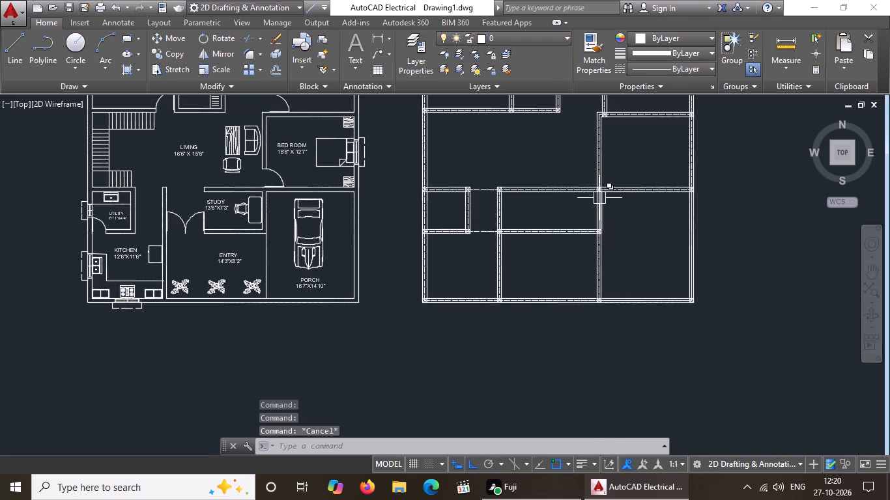
# Change the centreline of the wall between the study and porch to the ACAD_ISO02W100 linetype.
pyautogui.scroll(5, 599, 197)
pyautogui.click(582, 222)
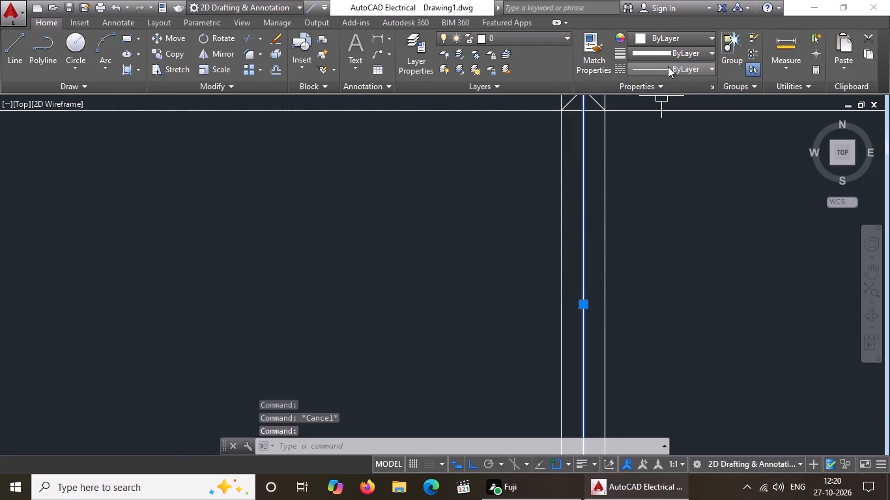
pyautogui.click(668, 66)
pyautogui.click(671, 118)
pyautogui.scroll(-3, 650, 189)
pyautogui.press('Escape')
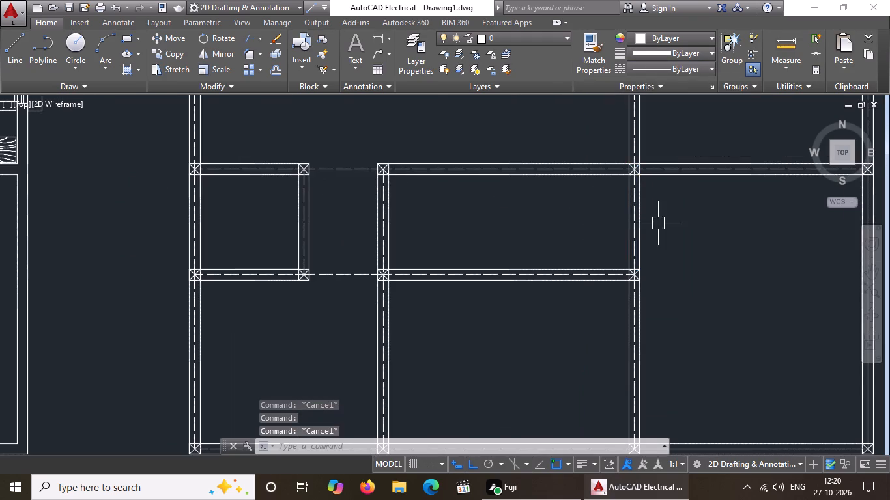
# Change the porch's outer south wall centreline to the ACAD_ISO02W100 linetype.
pyautogui.scroll(-2, 648, 212)
pyautogui.scroll(5, 691, 296)
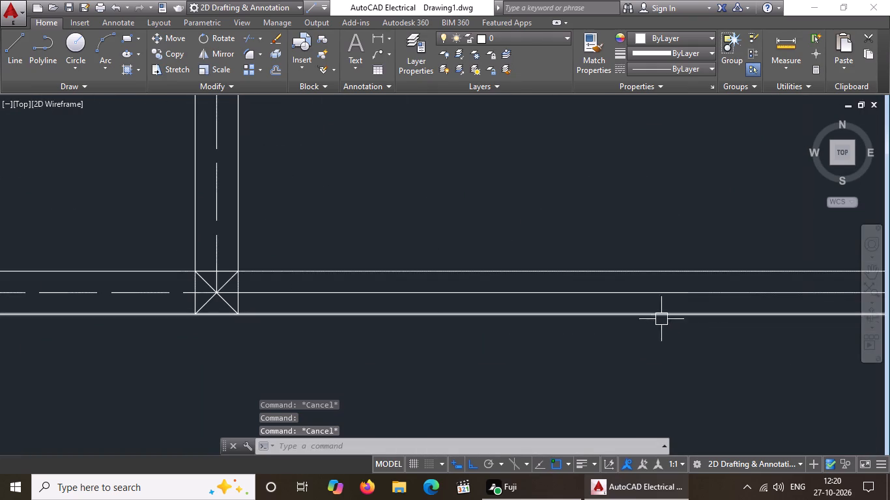
pyautogui.click(652, 292)
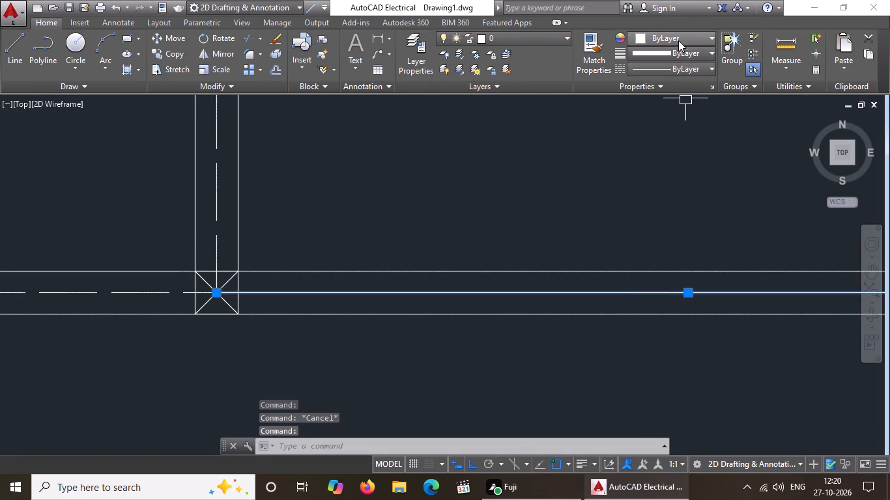
pyautogui.click(681, 66)
pyautogui.click(682, 115)
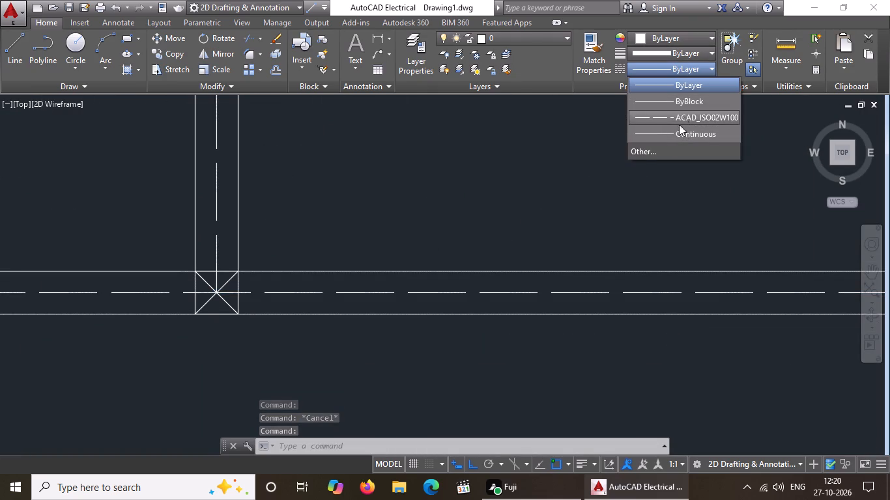
pyautogui.scroll(-3, 575, 196)
pyautogui.press('Escape')
# Change the porch's outer east wall centreline to the ACAD_ISO02W100 linetype.
pyautogui.moveTo(562, 275); pyautogui.dragTo(501, 390, button='middle')
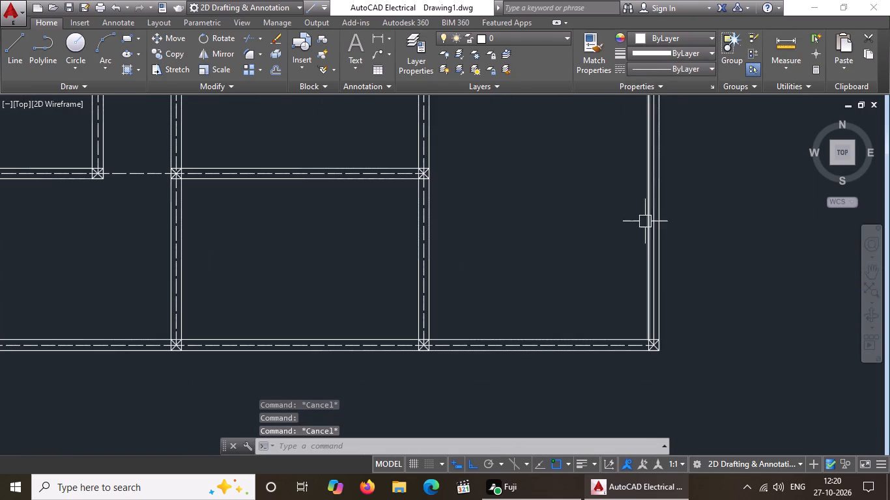
pyautogui.scroll(2, 648, 214)
pyautogui.click(663, 202)
pyautogui.click(646, 68)
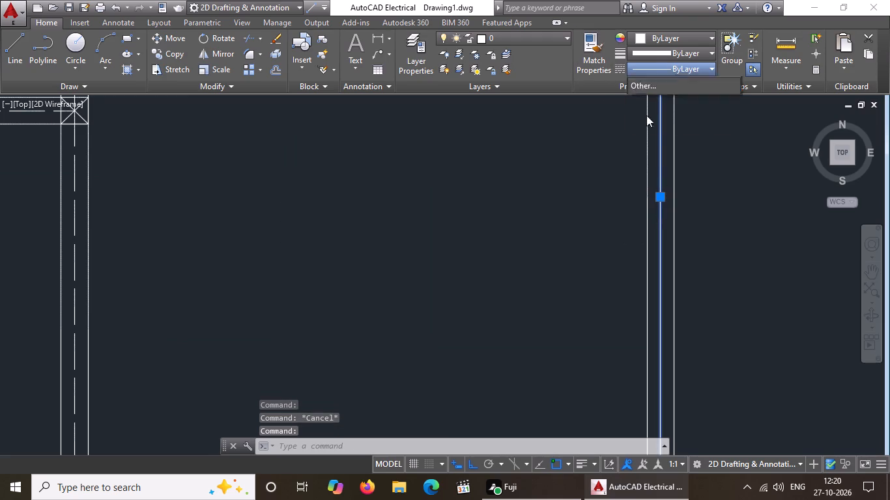
pyautogui.click(650, 114)
pyautogui.scroll(-4, 493, 199)
pyautogui.press('Escape')
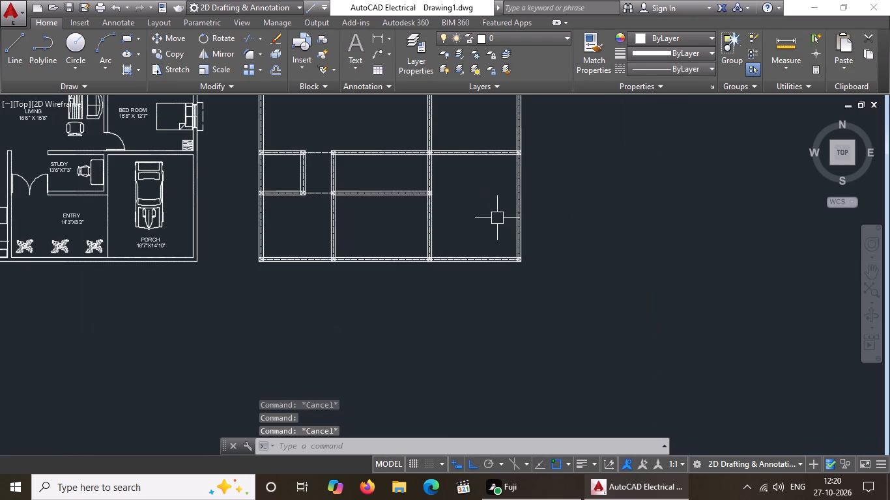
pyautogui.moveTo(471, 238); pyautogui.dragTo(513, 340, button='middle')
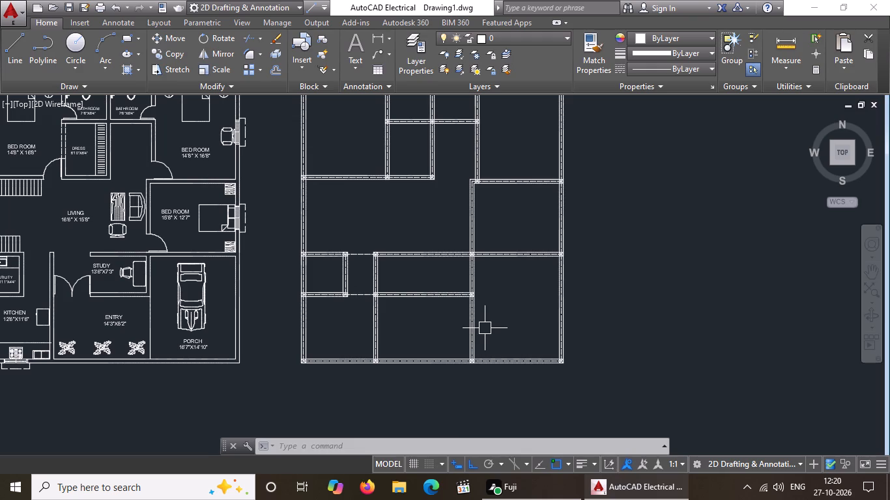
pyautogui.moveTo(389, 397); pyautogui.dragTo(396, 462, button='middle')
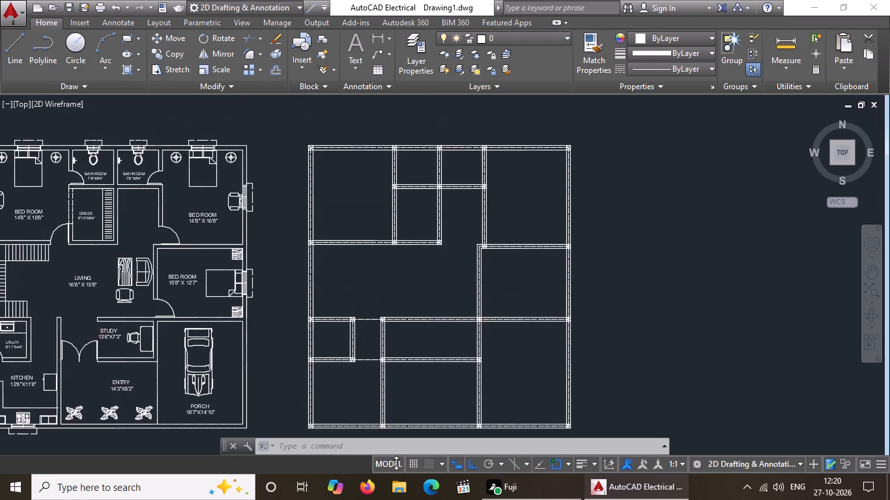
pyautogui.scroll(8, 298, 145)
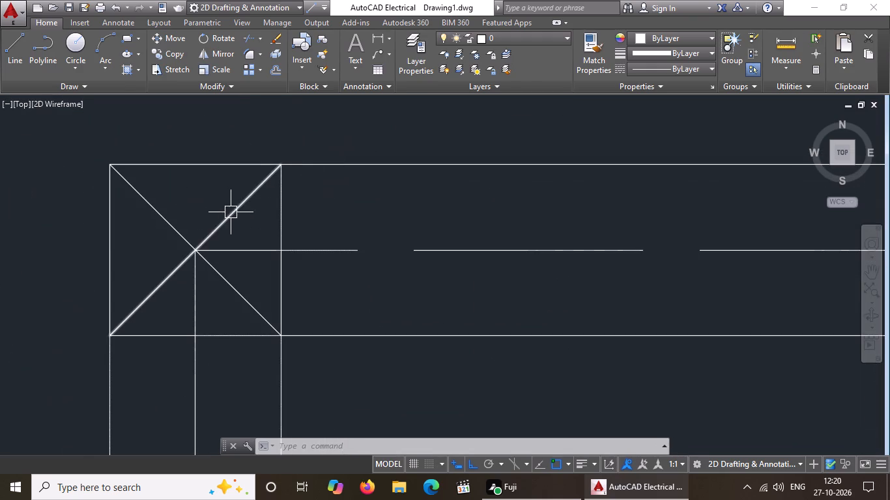
# Clear the plan copy's northwest corner column square by erasing both diagonals and trimming the two wall centrelines inside it.
pyautogui.click(231, 212)
pyautogui.press('Delete')
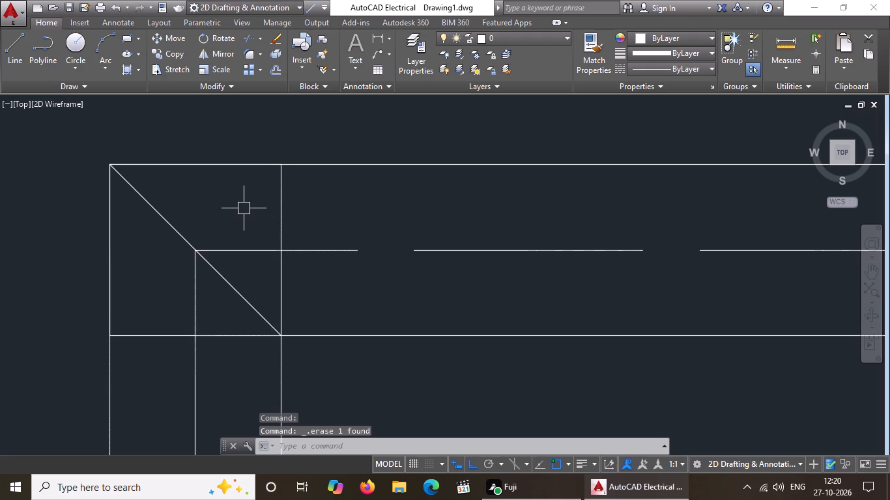
pyautogui.click(153, 208)
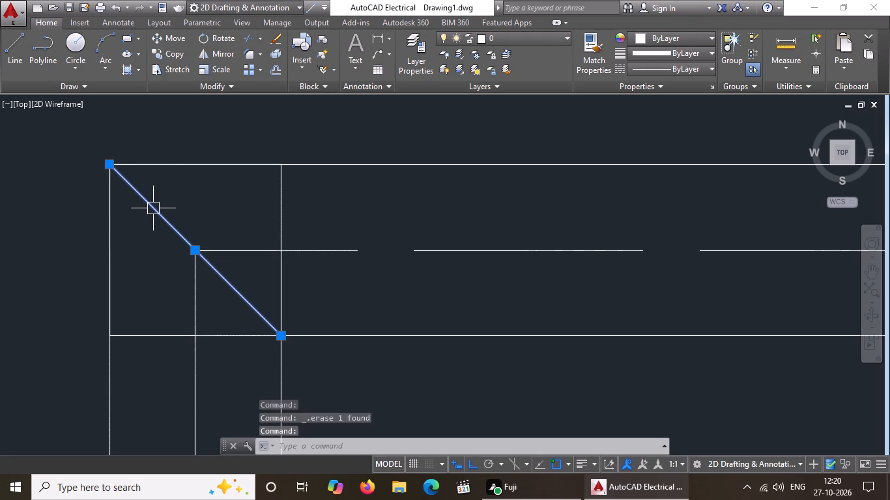
pyautogui.press('Delete')
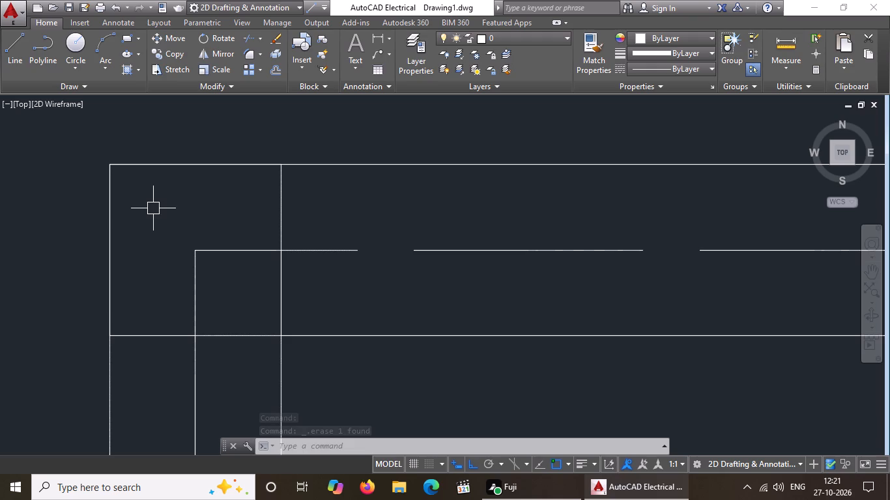
pyautogui.press('Escape')
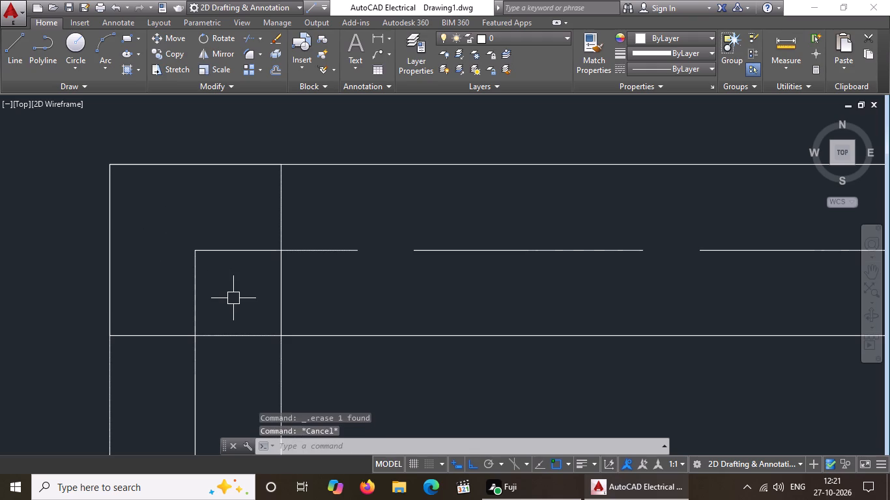
pyautogui.write('TR')
pyautogui.press('Return')
pyautogui.press('Return')
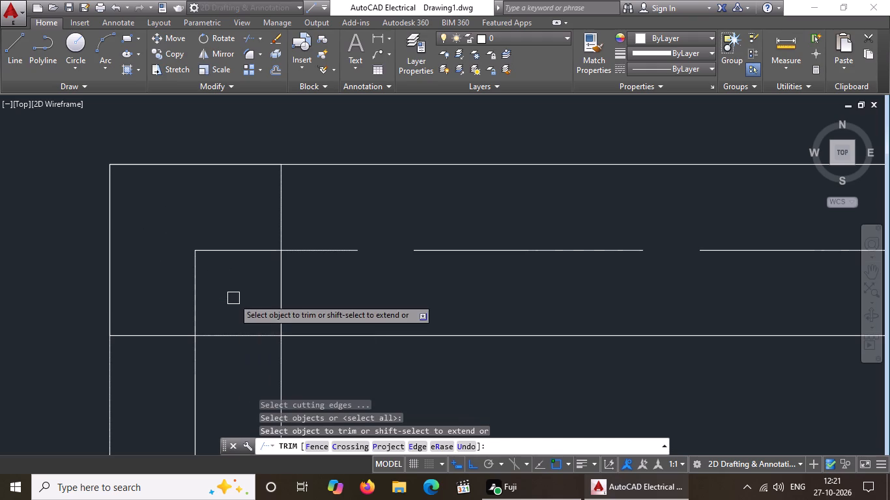
pyautogui.click(240, 251)
pyautogui.click(198, 292)
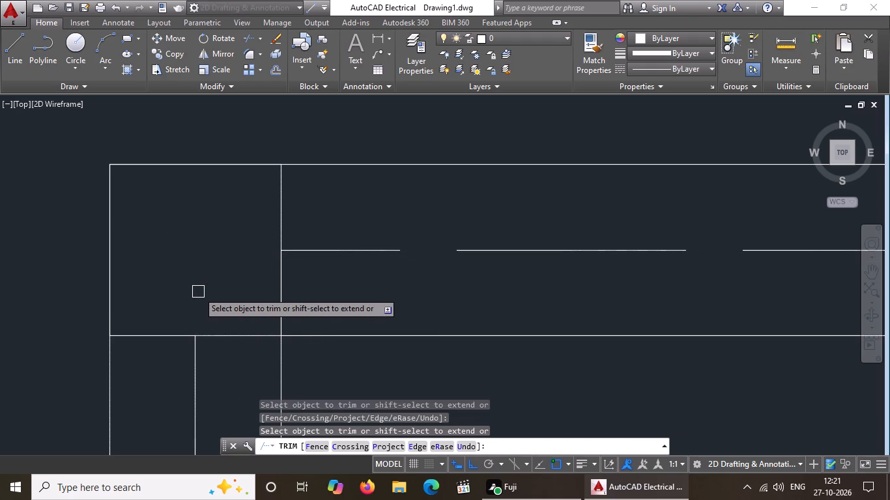
pyautogui.press('Escape')
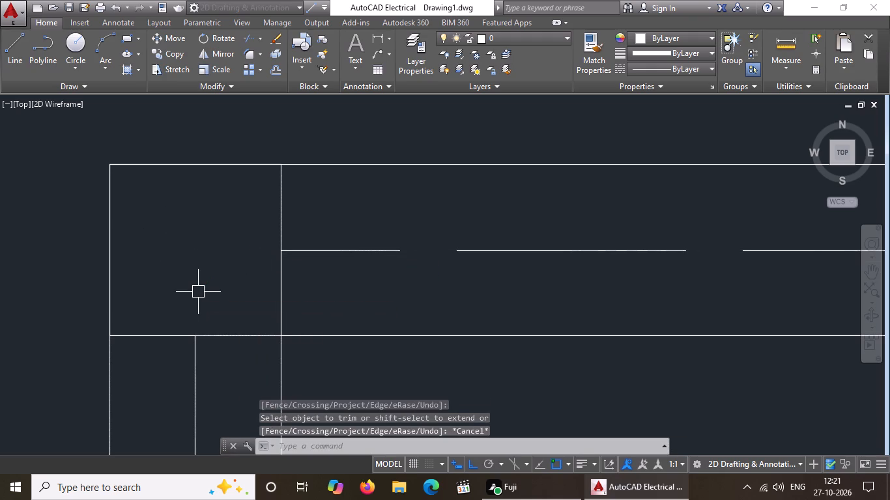
# Erase both diagonals and trim all centrelines inside the north wall's column square between the northwest bedroom and the first bathroom.
pyautogui.scroll(-5, 195, 287)
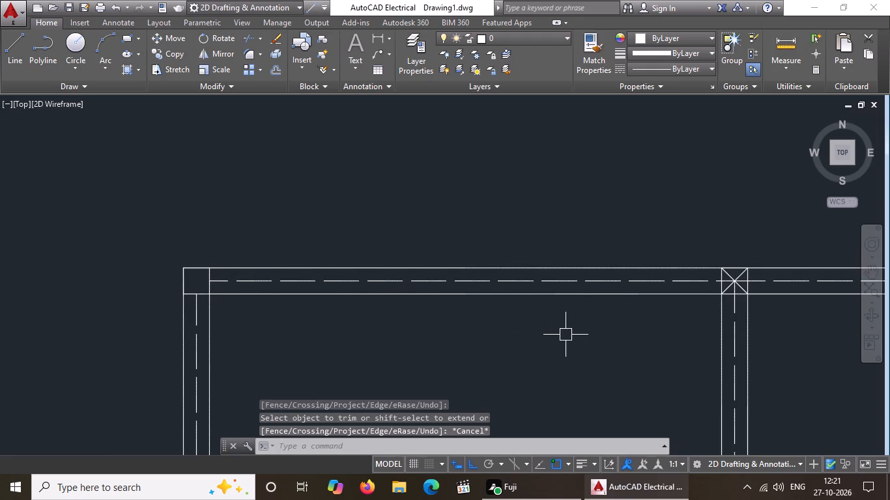
pyautogui.scroll(-3, 457, 286)
pyautogui.scroll(4, 541, 295)
pyautogui.scroll(2, 461, 239)
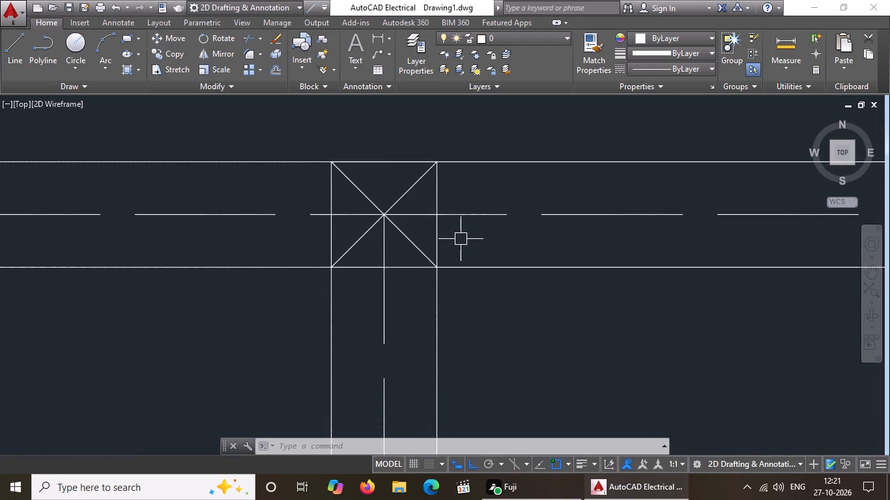
pyautogui.click(416, 241)
pyautogui.press('Delete')
pyautogui.press('l')
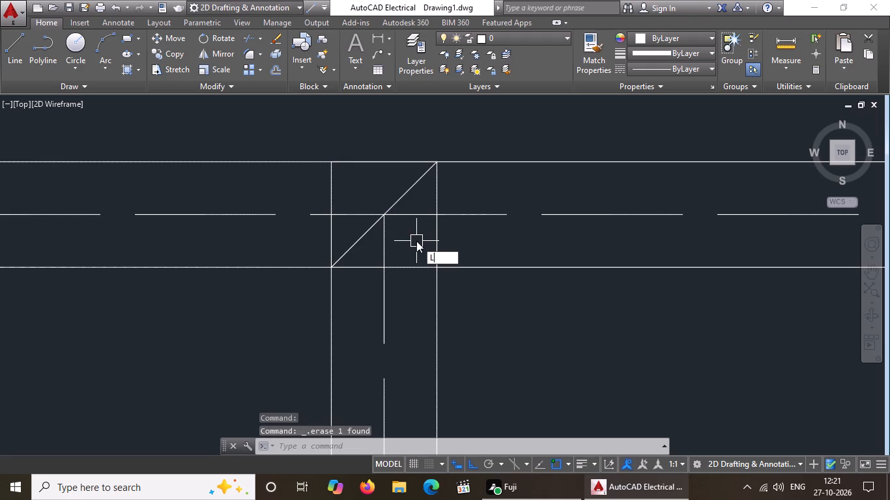
pyautogui.press('Escape')
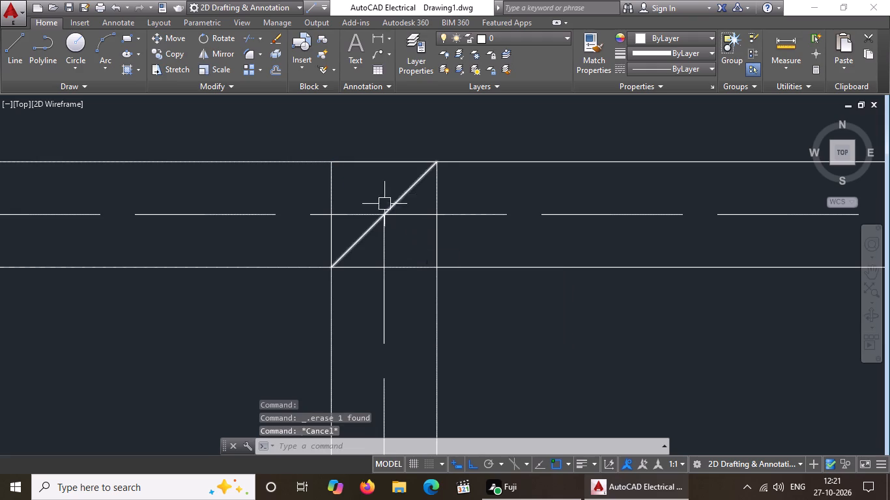
pyautogui.click(401, 194)
pyautogui.press('Delete')
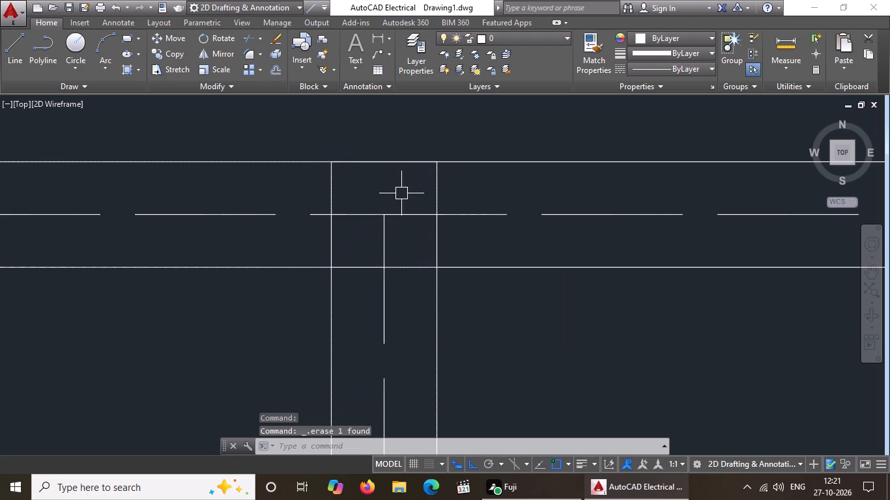
pyautogui.write('TR')
pyautogui.press('Return')
pyautogui.press('Return')
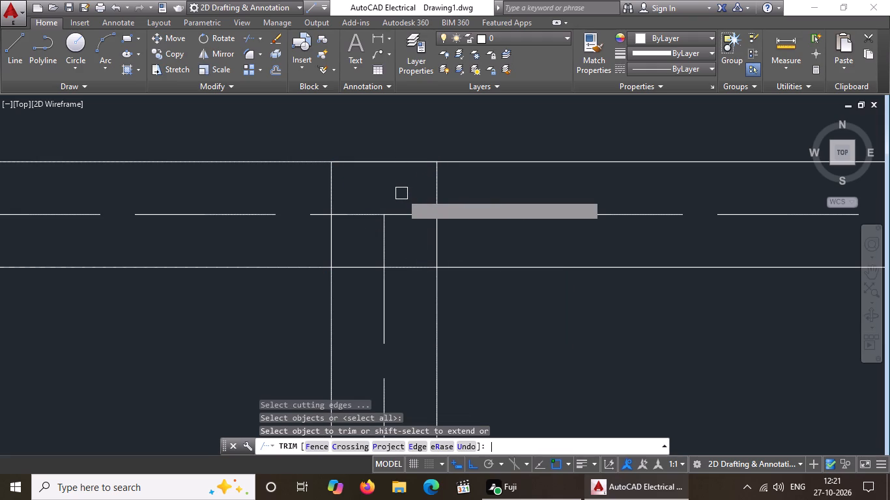
pyautogui.click(424, 215)
pyautogui.click(347, 213)
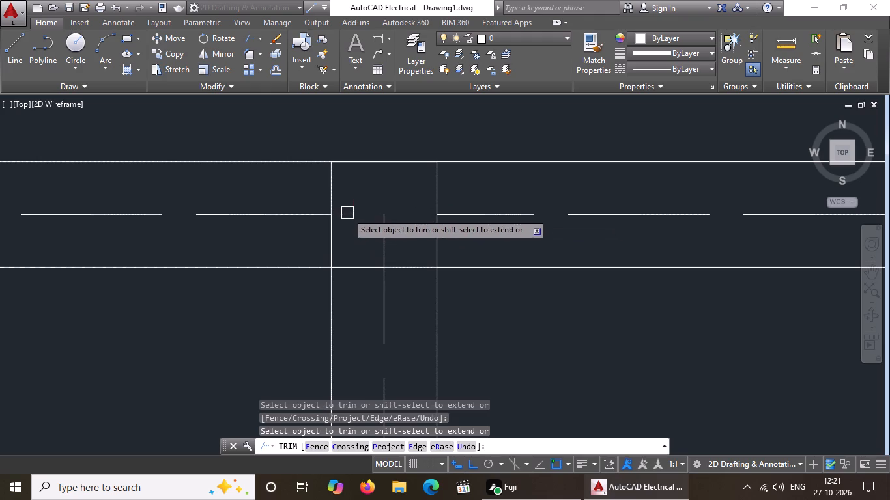
pyautogui.click(380, 252)
pyautogui.scroll(-5, 381, 242)
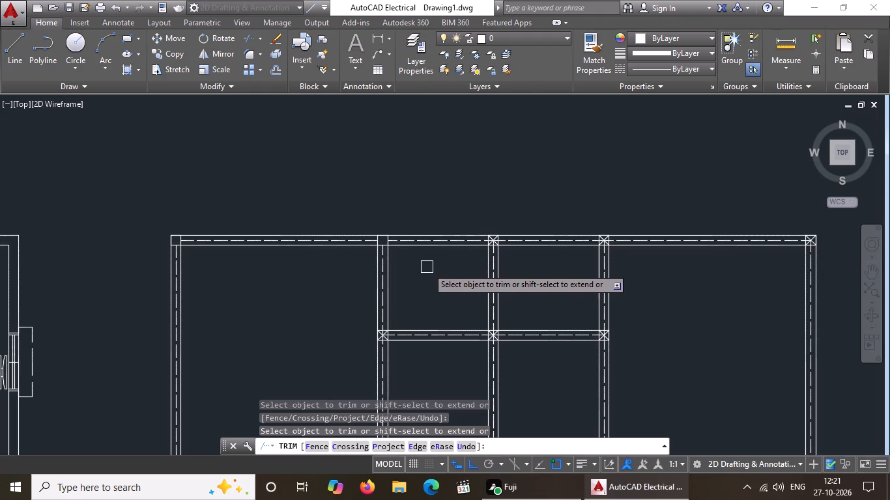
pyautogui.press('Escape')
pyautogui.press('Escape')
# Erase both diagonals and trim all centrelines inside the north wall's column square between the two bathrooms.
pyautogui.scroll(6, 487, 236)
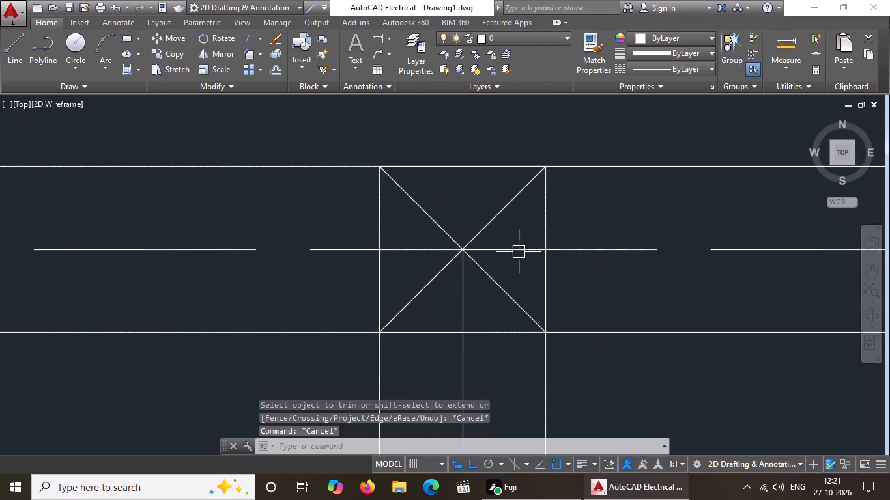
pyautogui.moveTo(450, 222); pyautogui.dragTo(448, 228)
pyautogui.click(444, 235)
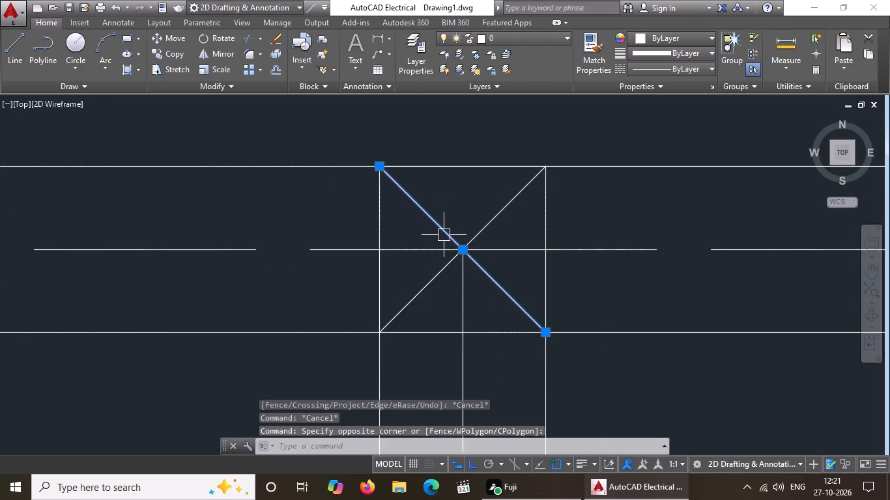
pyautogui.press('Delete')
pyautogui.click(480, 231)
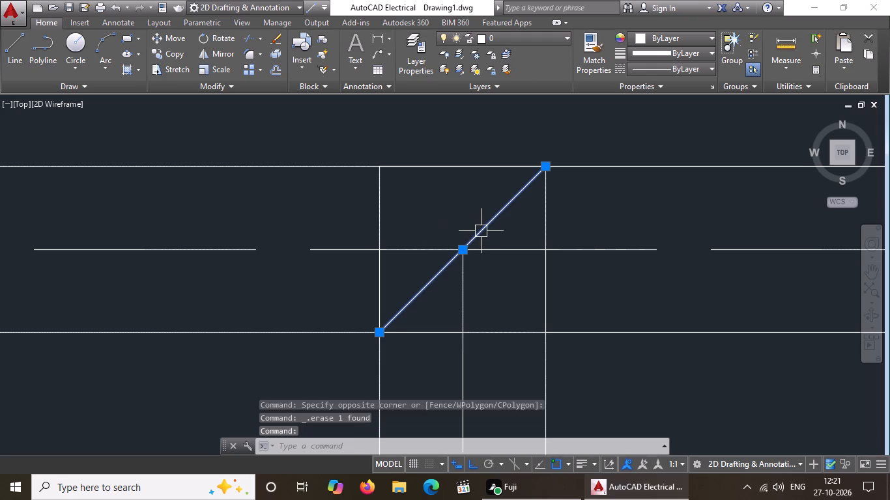
pyautogui.press('Delete')
pyautogui.press('Escape')
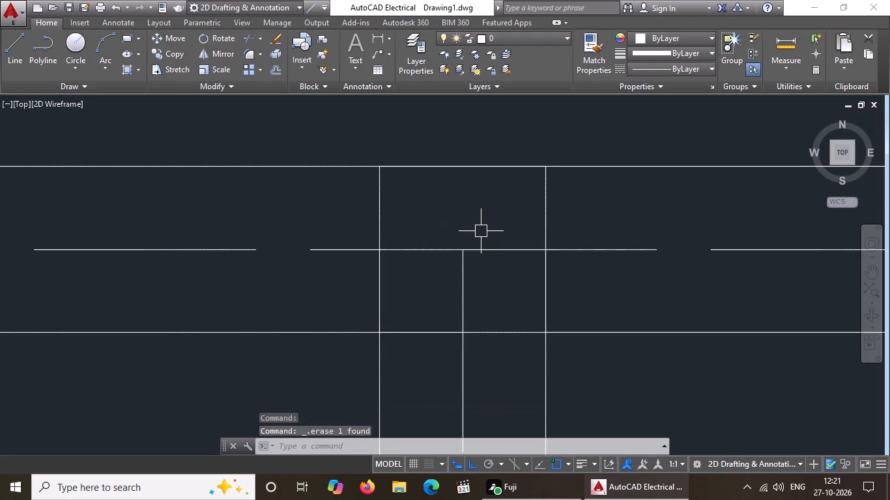
pyautogui.write('TR')
pyautogui.press('Return')
pyautogui.press('Return')
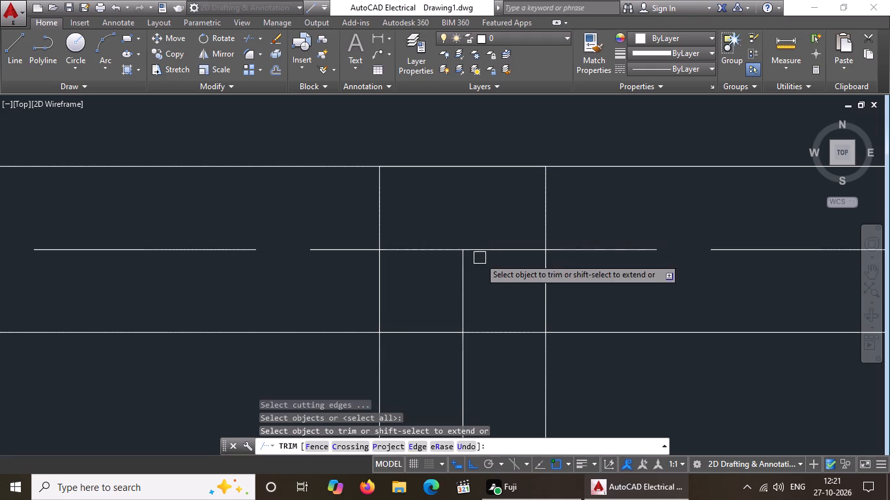
pyautogui.click(512, 253)
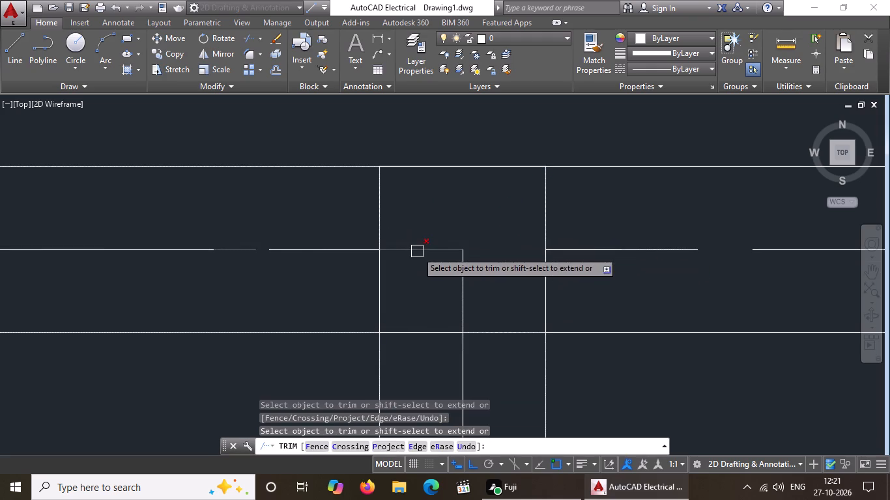
pyautogui.click(417, 251)
pyautogui.click(457, 288)
pyautogui.scroll(-5, 434, 221)
pyautogui.press('Escape')
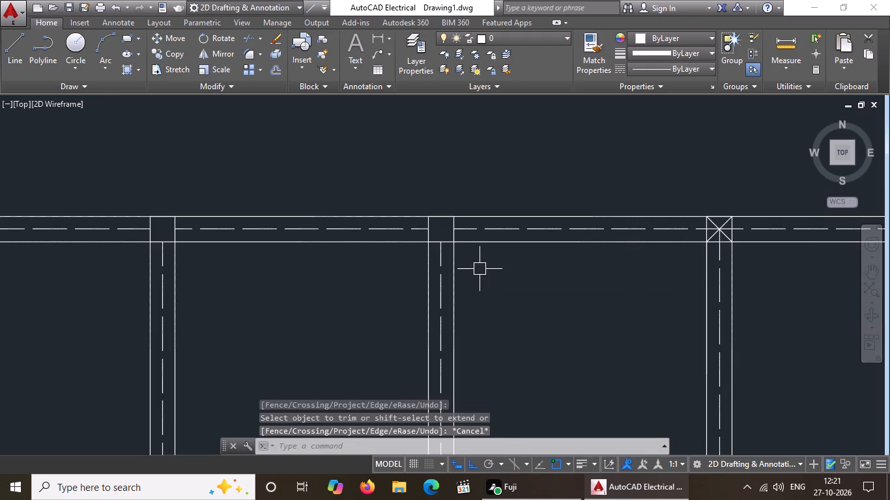
# Erase both diagonals and trim all centrelines inside the north wall's column square between the second bathroom and the northeast bedroom.
pyautogui.scroll(-4, 478, 270)
pyautogui.scroll(4, 524, 271)
pyautogui.scroll(5, 453, 233)
pyautogui.press('Escape')
pyautogui.click(467, 247)
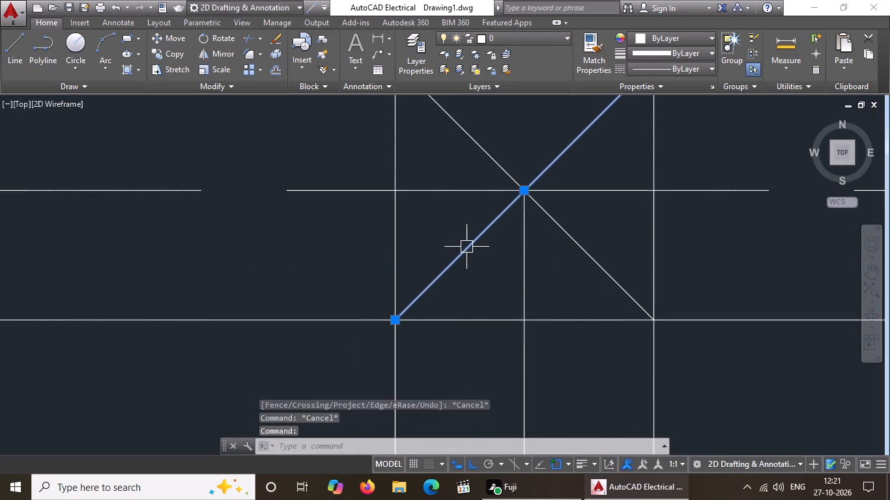
pyautogui.press('Delete')
pyautogui.click(487, 158)
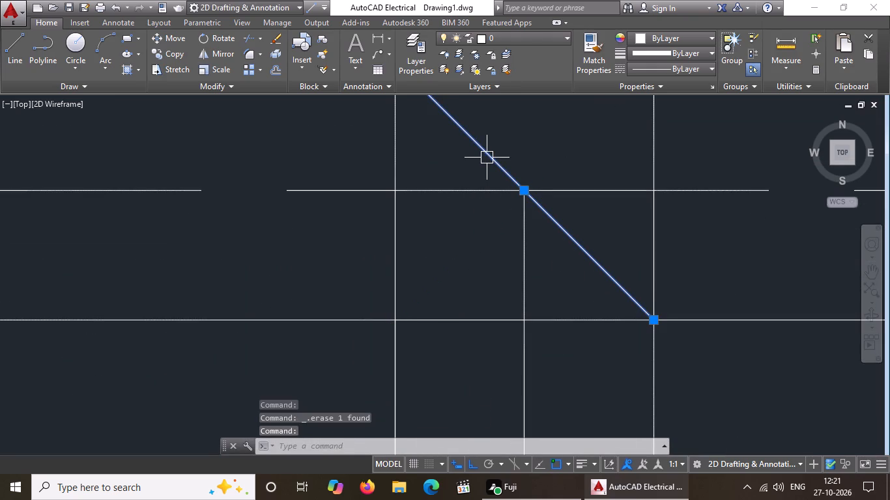
pyautogui.press('Delete')
pyautogui.write('TR')
pyautogui.press('Return')
pyautogui.press('Return')
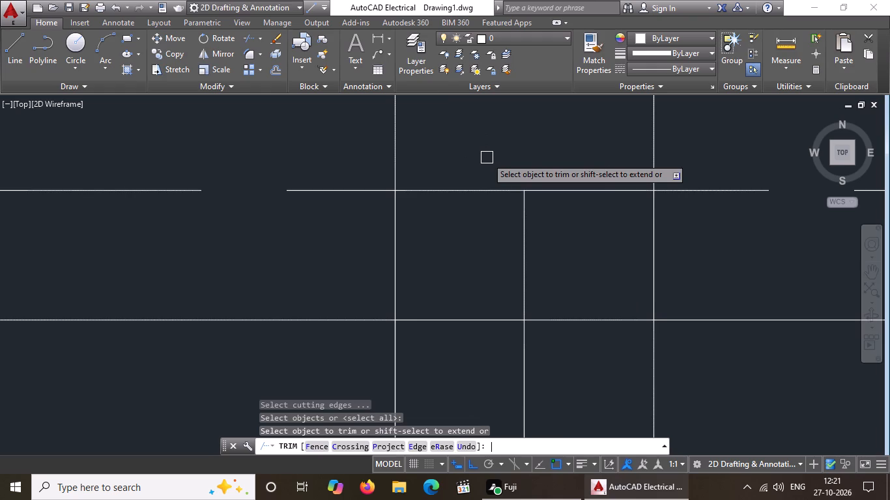
pyautogui.moveTo(483, 188); pyautogui.dragTo(495, 187)
pyautogui.click(563, 189)
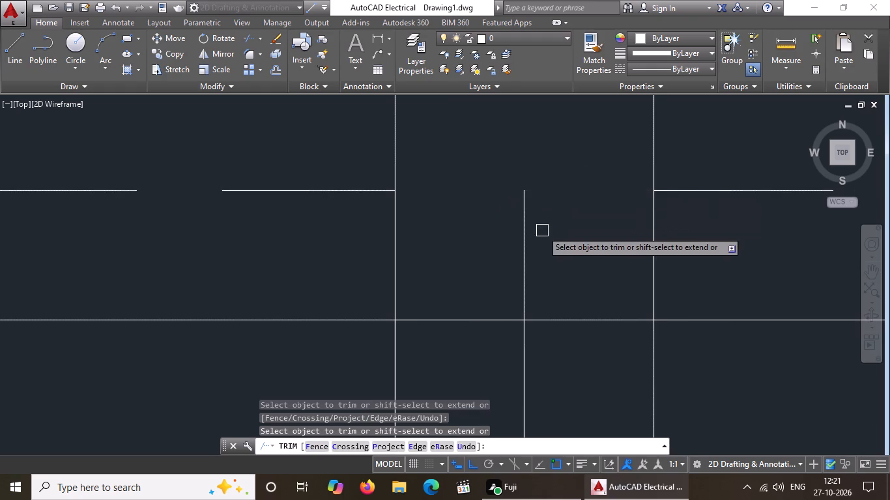
pyautogui.click(526, 255)
pyautogui.scroll(-5, 526, 255)
pyautogui.press('Escape')
# Clear the northeast corner column square by erasing both diagonals and trimming the two wall centrelines inside it.
pyautogui.scroll(-5, 526, 254)
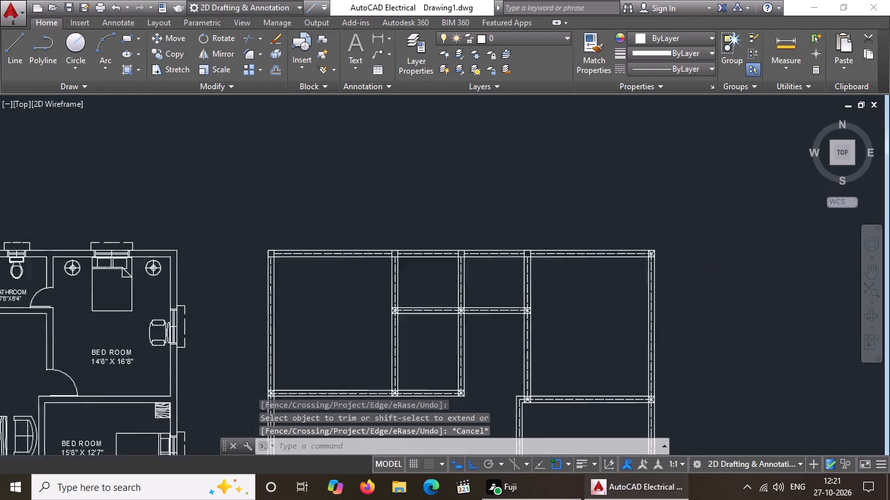
pyautogui.scroll(2, 581, 264)
pyautogui.scroll(2, 675, 212)
pyautogui.scroll(3, 549, 302)
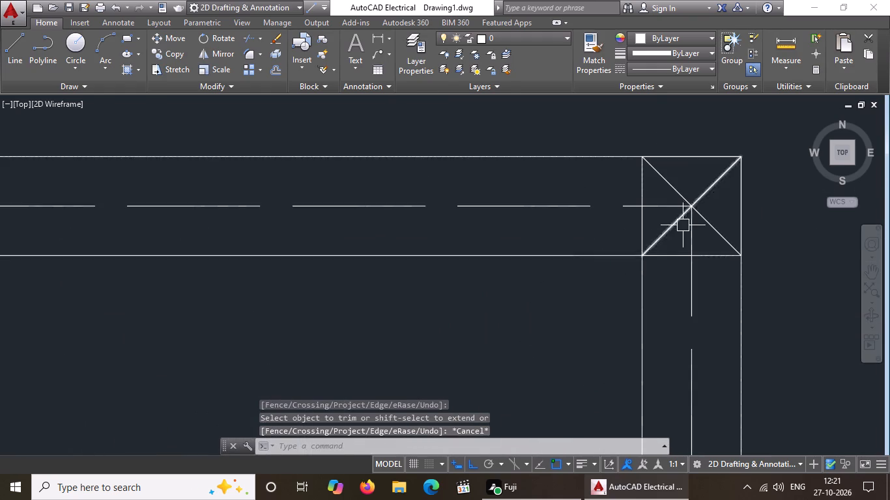
pyautogui.scroll(1, 683, 225)
pyautogui.click(675, 225)
pyautogui.press('Delete')
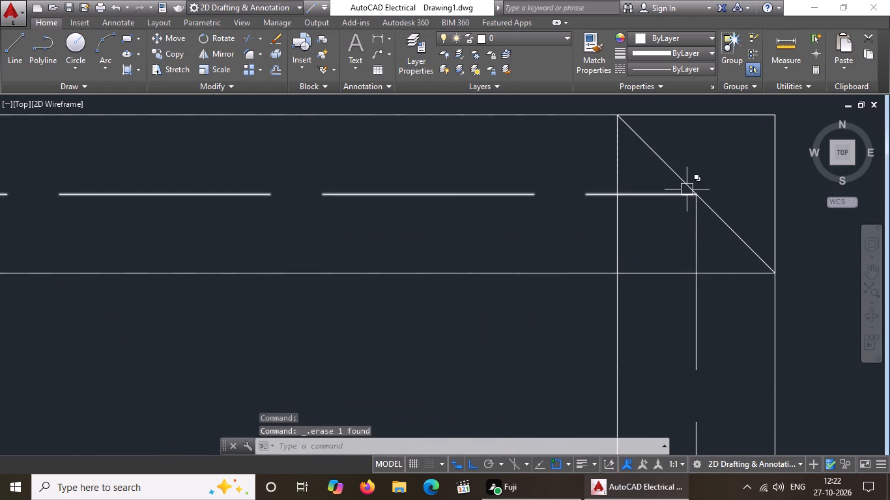
pyautogui.click(687, 186)
pyautogui.press('Delete')
pyautogui.write('TR')
pyautogui.press('Return')
pyautogui.press('Return')
pyautogui.click(681, 198)
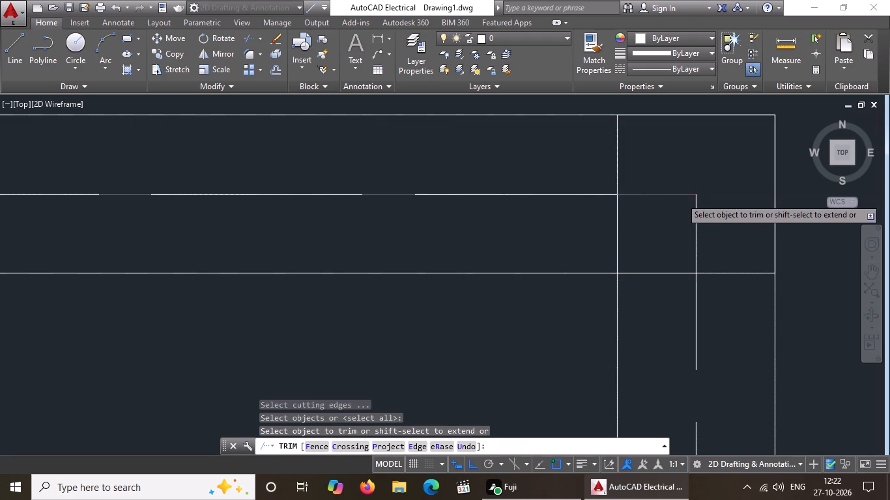
pyautogui.click(692, 202)
pyautogui.scroll(-10, 685, 184)
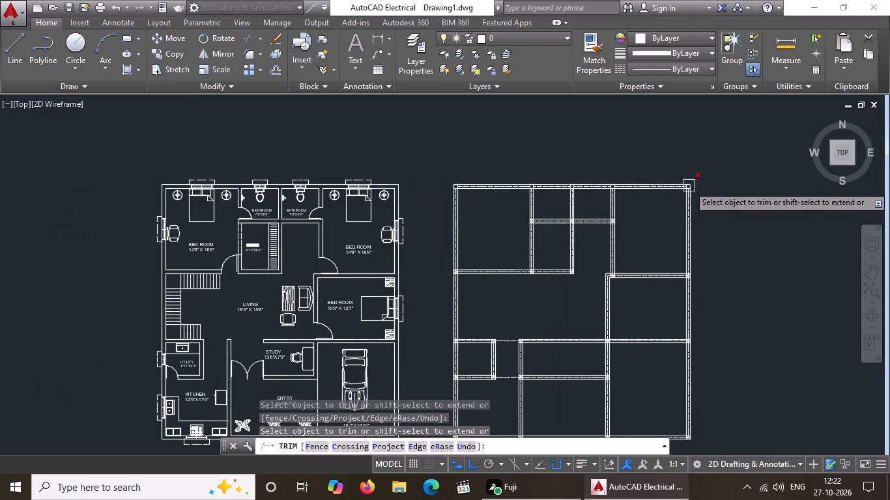
pyautogui.press('Escape')
# Erase both diagonals and trim all centrelines inside the column square at the west end of the bathrooms' south wall.
pyautogui.scroll(6, 529, 228)
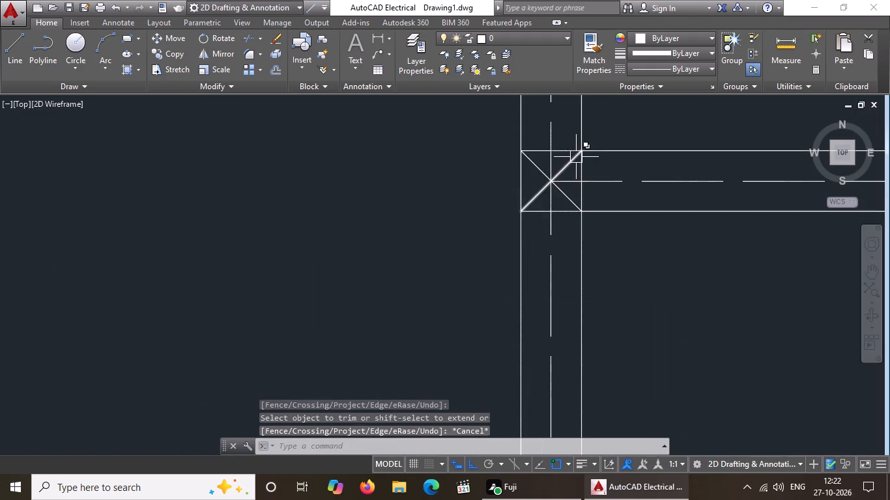
pyautogui.scroll(1, 576, 157)
pyautogui.click(504, 156)
pyautogui.press('Delete')
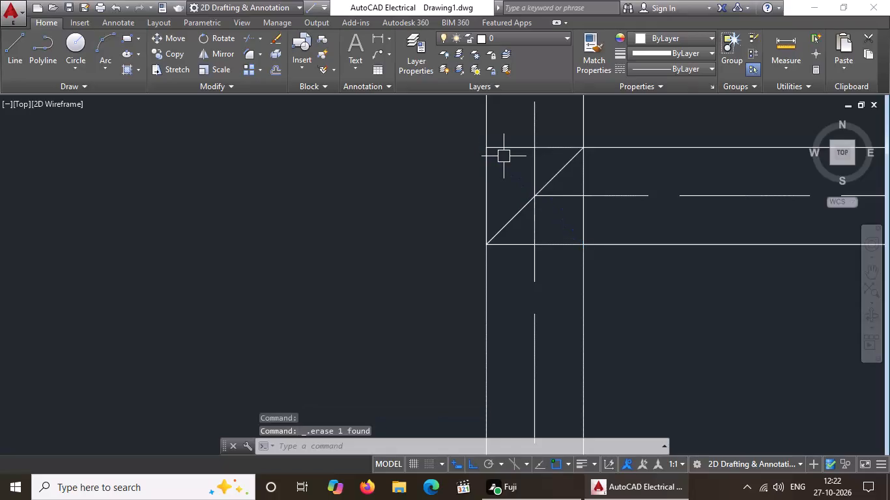
pyautogui.moveTo(504, 156); pyautogui.dragTo(514, 214)
pyautogui.click(522, 208)
pyautogui.click(517, 213)
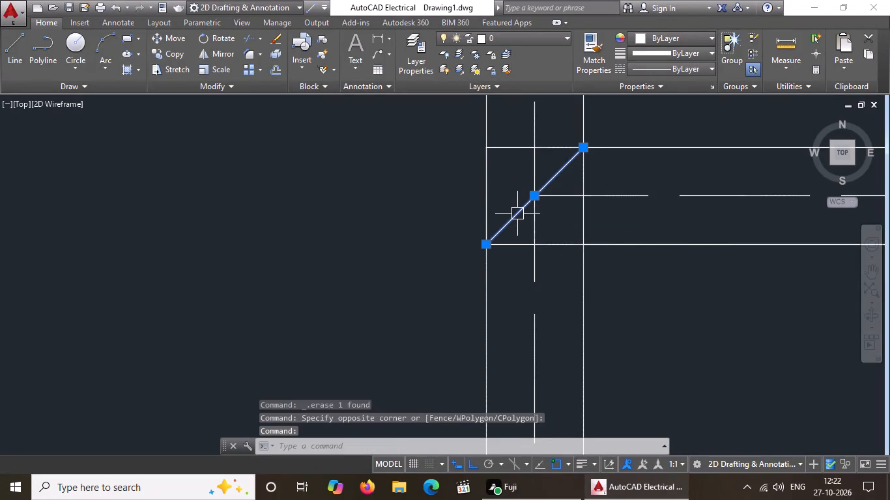
pyautogui.press('Delete')
pyautogui.write('TR')
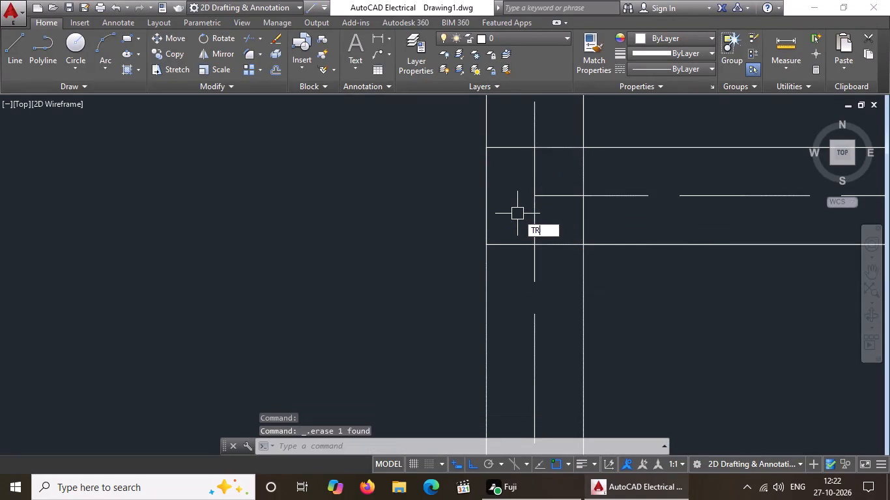
pyautogui.press('Return')
pyautogui.press('Return')
pyautogui.moveTo(517, 214); pyautogui.dragTo(541, 226)
pyautogui.click(543, 228)
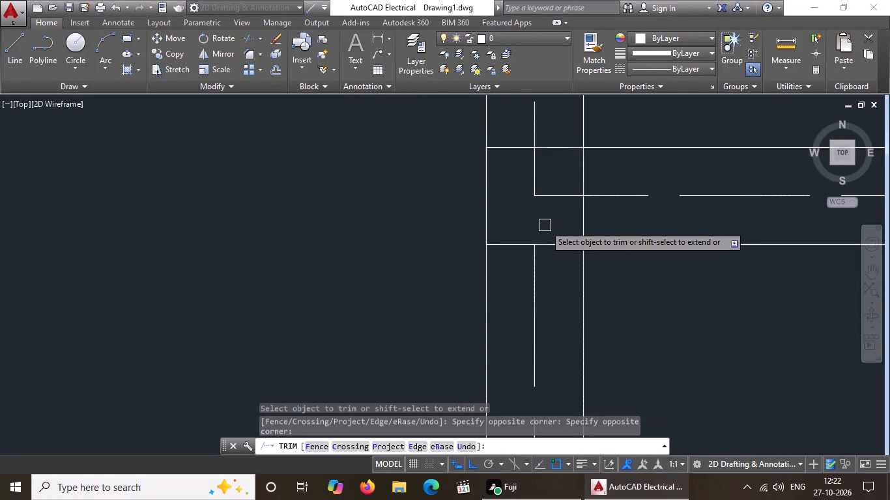
pyautogui.click(556, 203)
pyautogui.click(558, 179)
pyautogui.click(528, 179)
pyautogui.click(554, 173)
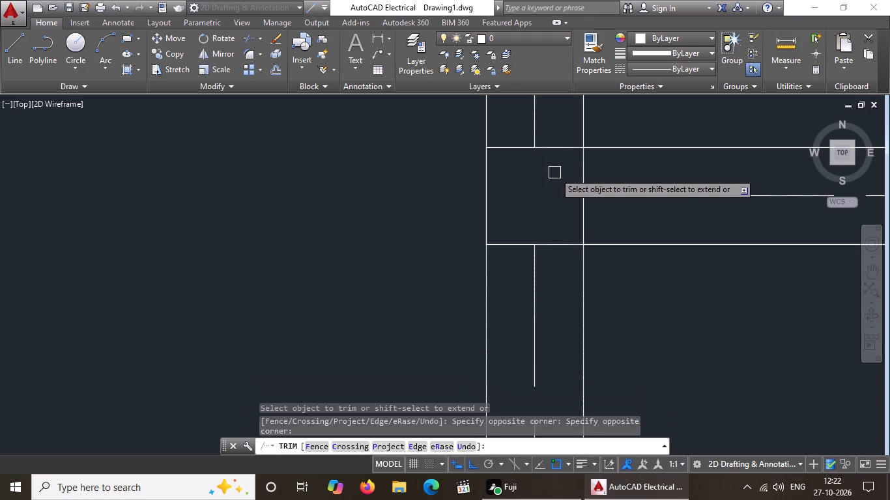
pyautogui.press('Escape')
# Erase both diagonals and trim all centrelines inside the bathrooms' south wall column square where the wall between the two bathrooms crosses.
pyautogui.scroll(-10, 554, 173)
pyautogui.scroll(4, 564, 178)
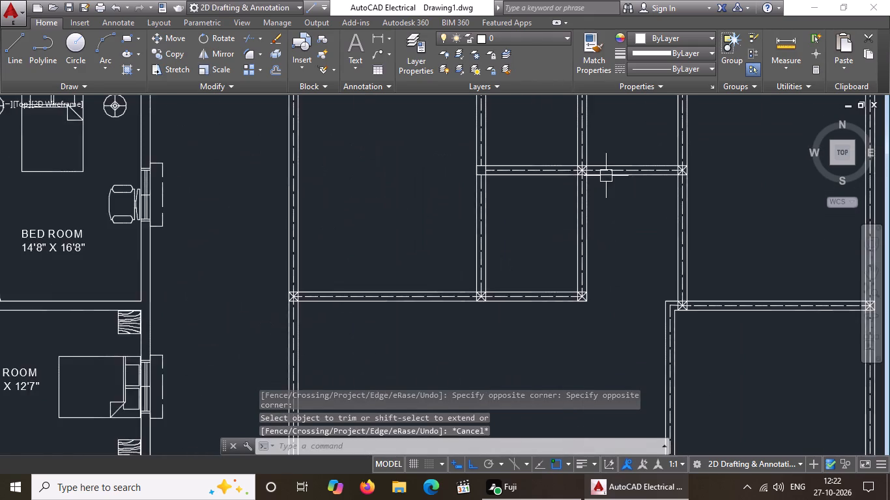
pyautogui.scroll(2, 601, 157)
pyautogui.scroll(4, 536, 192)
pyautogui.click(586, 152)
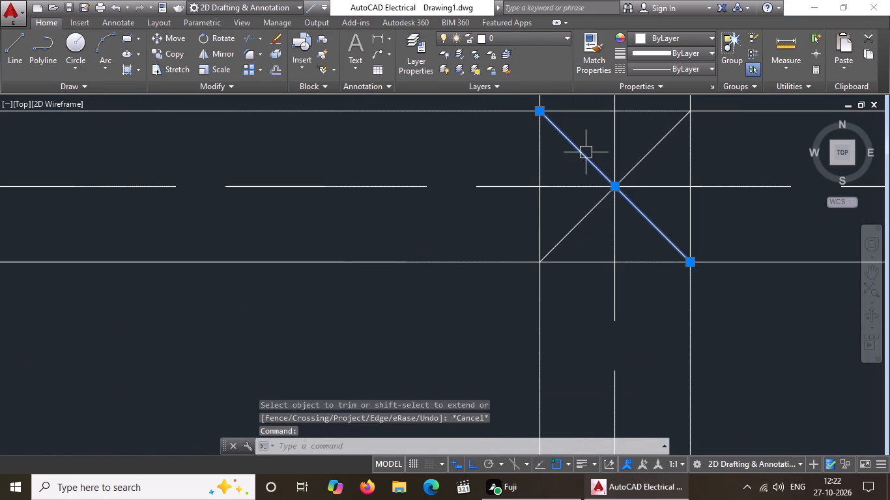
pyautogui.press('Delete')
pyautogui.click(574, 219)
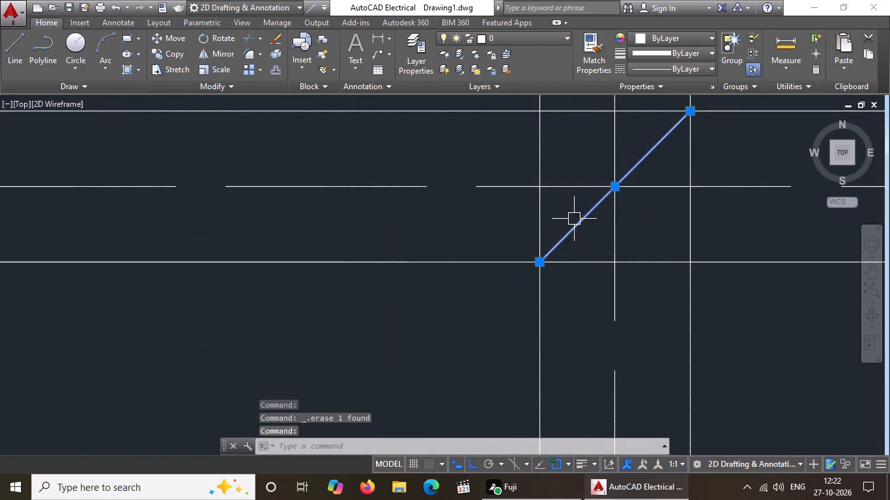
pyautogui.press('Delete')
pyautogui.write('TR')
pyautogui.press('Return')
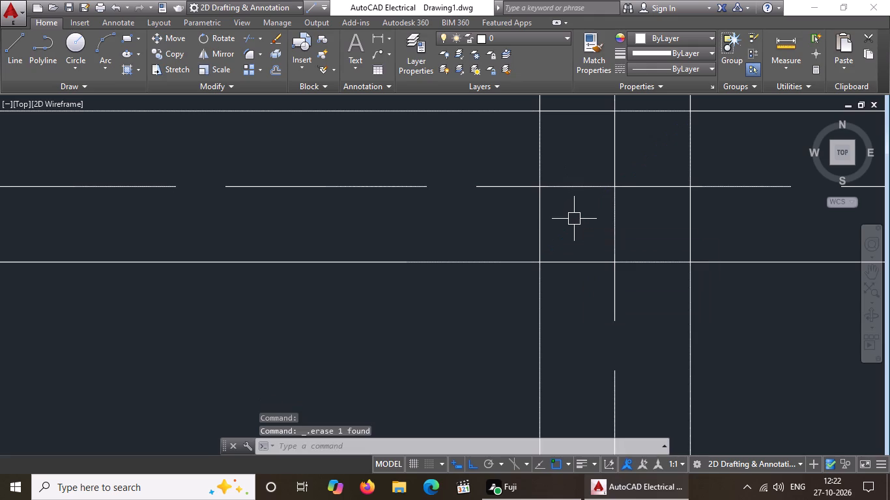
pyautogui.press('Return')
pyautogui.moveTo(580, 187); pyautogui.dragTo(586, 185)
pyautogui.click(614, 163)
pyautogui.click(615, 203)
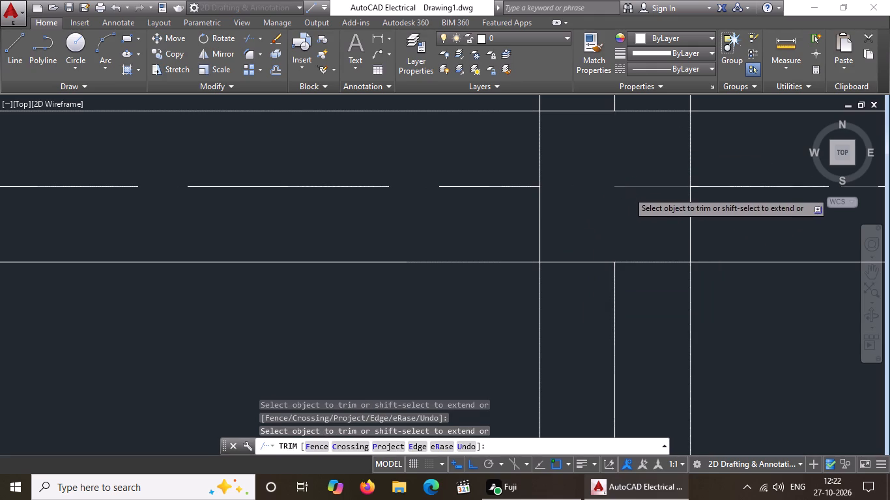
pyautogui.click(628, 191)
# Trim all centrelines and erase both diagonals inside the column square where the bathrooms' south wall meets the northeast bedroom's west wall.
pyautogui.scroll(-3, 523, 201)
pyautogui.scroll(-4, 575, 196)
pyautogui.scroll(3, 661, 195)
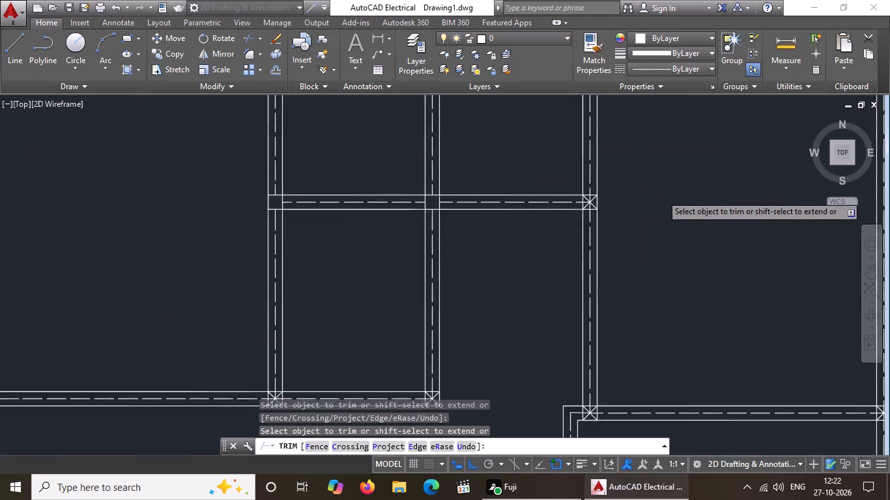
pyautogui.scroll(3, 524, 184)
pyautogui.moveTo(575, 274); pyautogui.dragTo(590, 270)
pyautogui.moveTo(608, 258); pyautogui.dragTo(617, 309)
pyautogui.click(610, 307)
pyautogui.press('Escape')
pyautogui.click(588, 296)
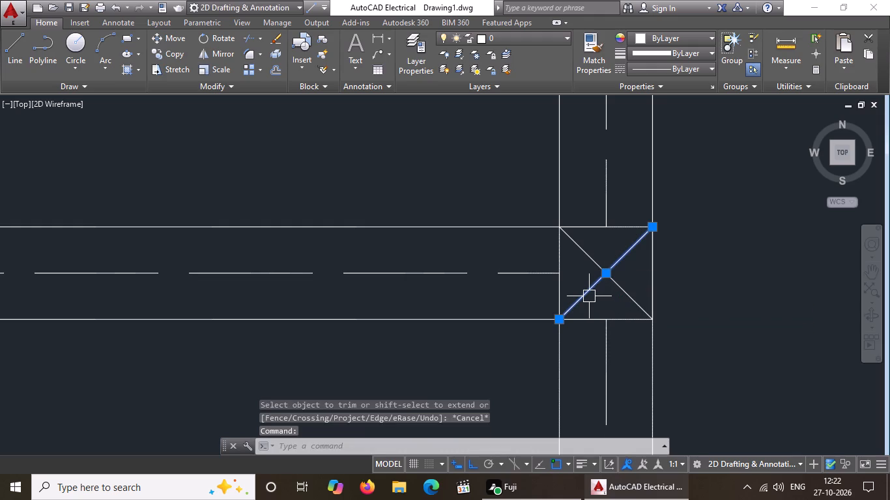
pyautogui.press('Delete')
pyautogui.click(613, 268)
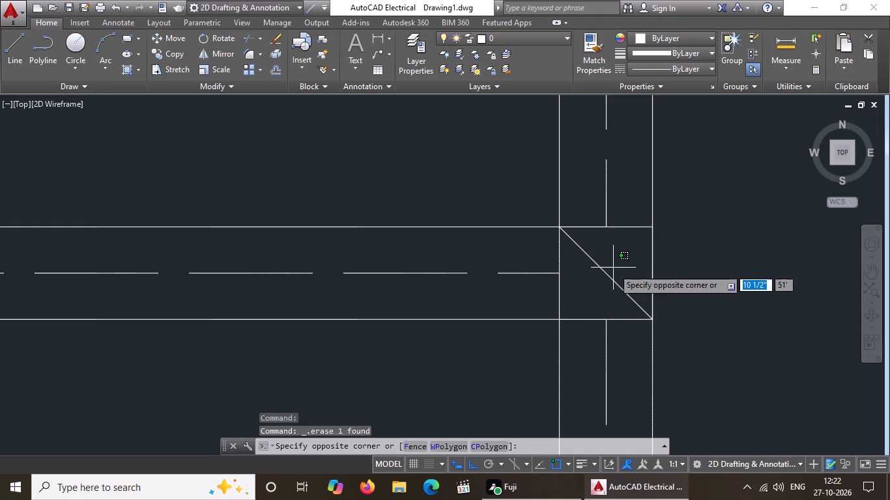
pyautogui.moveTo(613, 274); pyautogui.dragTo(609, 283)
pyautogui.click(609, 283)
pyautogui.press('Delete')
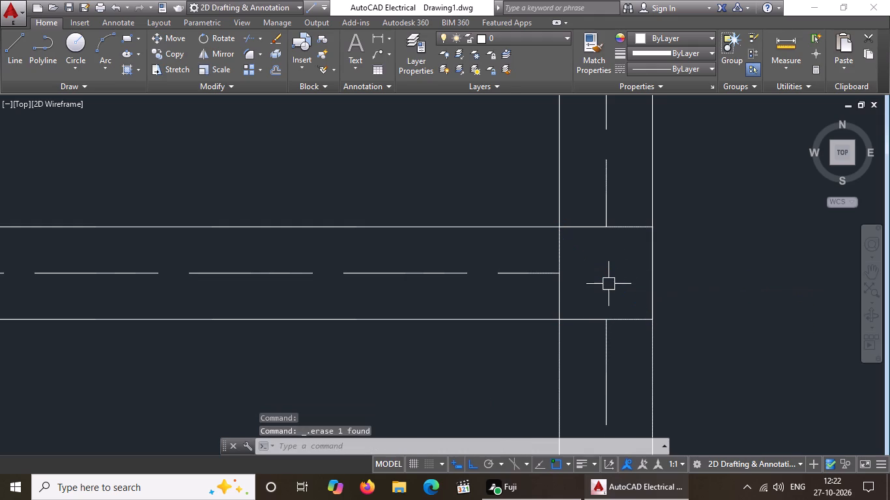
# Erase both diagonals and trim all centrelines inside the west wall's column square at the northwest bedroom's southwest corner.
pyautogui.scroll(-4, 556, 266)
pyautogui.scroll(-3, 349, 286)
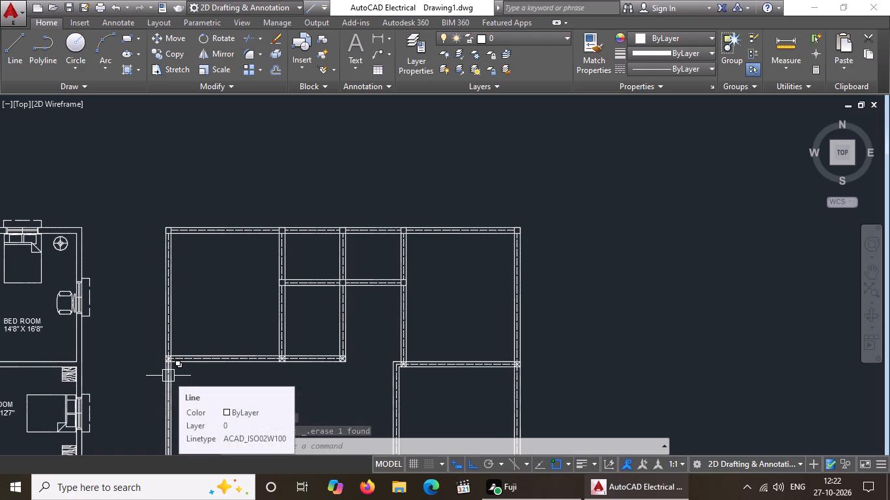
pyautogui.scroll(2, 152, 382)
pyautogui.scroll(3, 212, 321)
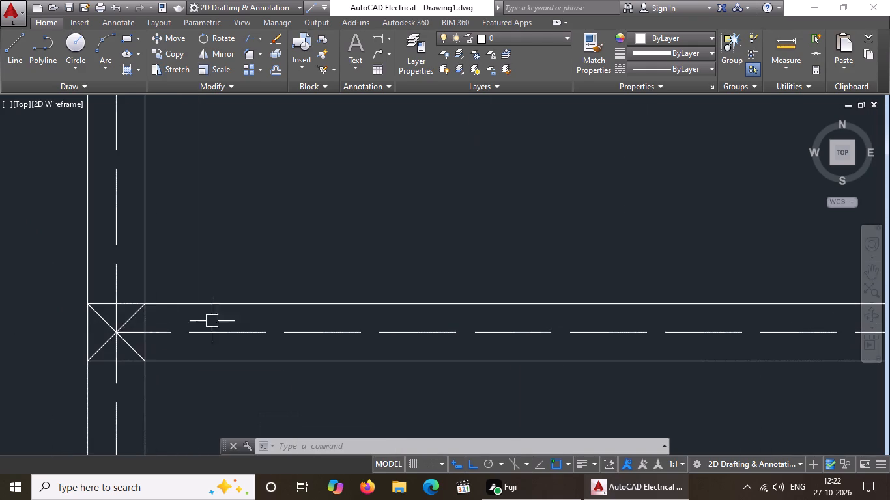
pyautogui.scroll(2, 99, 323)
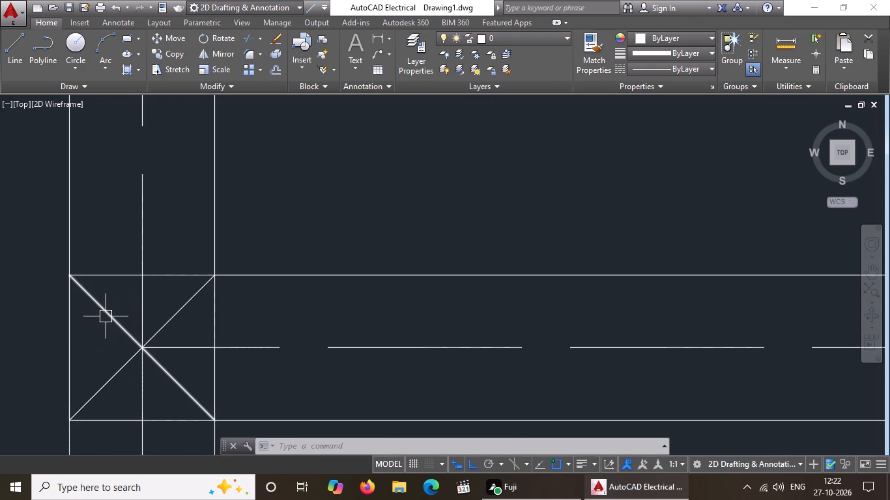
pyautogui.click(106, 316)
pyautogui.press('Delete')
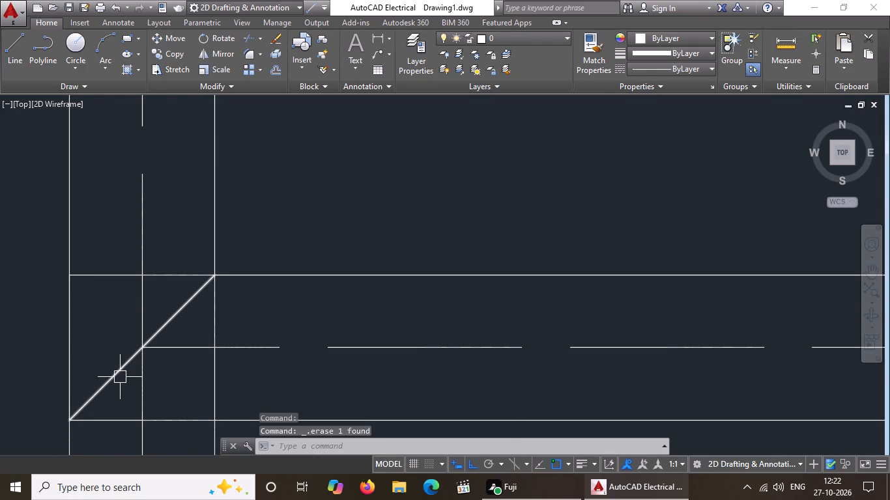
pyautogui.click(120, 376)
pyautogui.press('Delete')
pyautogui.write('TR')
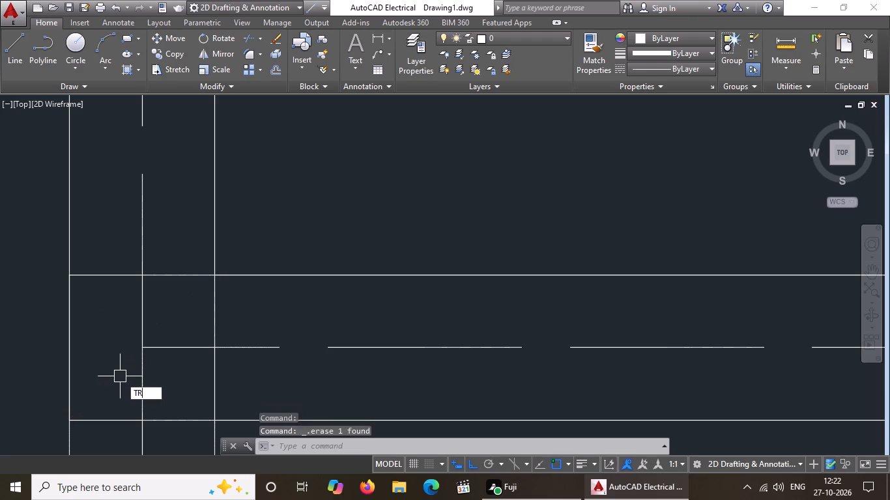
pyautogui.press('Return')
pyautogui.press('Return')
pyautogui.click(145, 382)
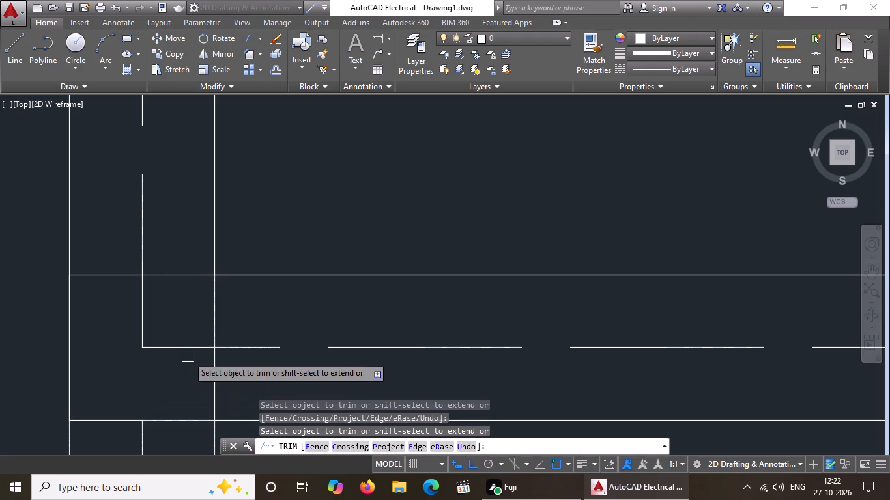
pyautogui.click(191, 347)
pyautogui.moveTo(144, 326); pyautogui.dragTo(151, 328)
# Trim all centrelines and erase both diagonals inside the column square between the northwest bedroom's and dressing room's south walls.
pyautogui.scroll(-5, 263, 329)
pyautogui.scroll(-2, 384, 343)
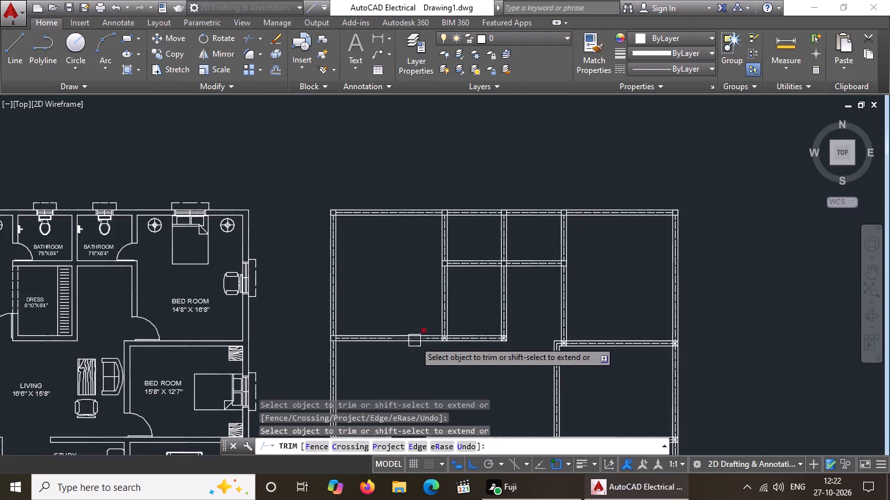
pyautogui.scroll(4, 428, 342)
pyautogui.scroll(4, 507, 331)
pyautogui.click(489, 265)
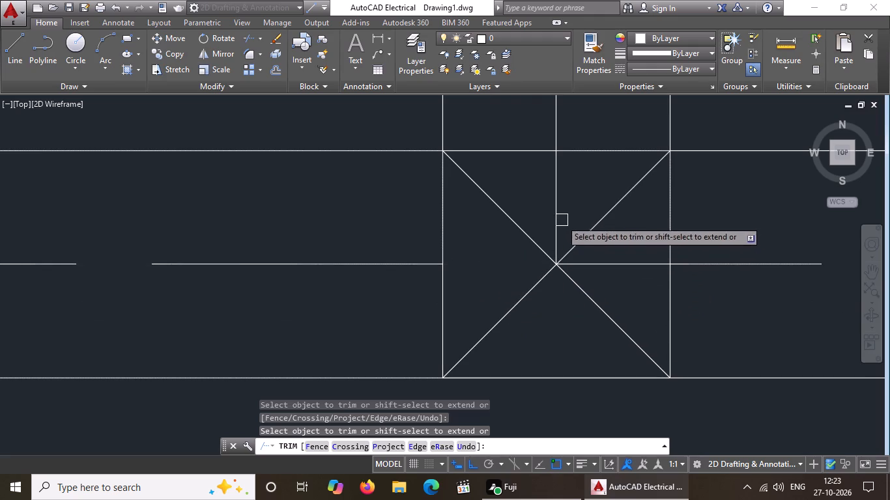
pyautogui.click(556, 222)
pyautogui.click(617, 261)
pyautogui.press('Escape')
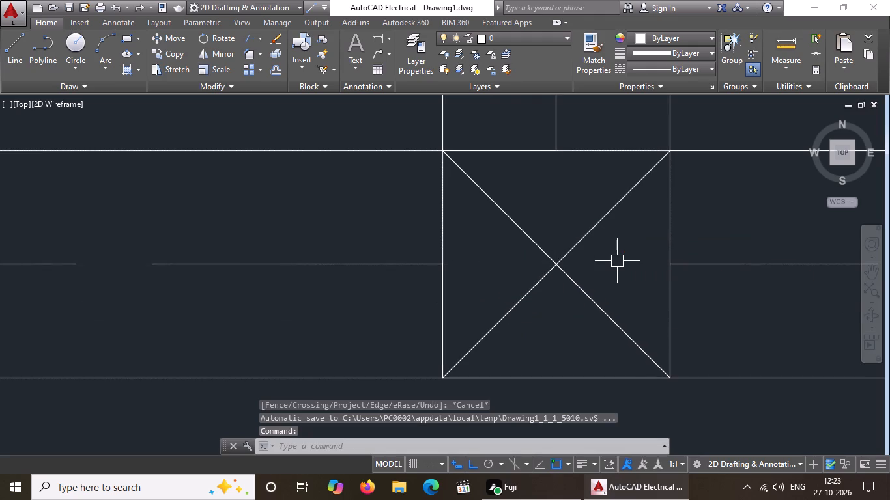
pyautogui.click(605, 304)
pyautogui.press('Delete')
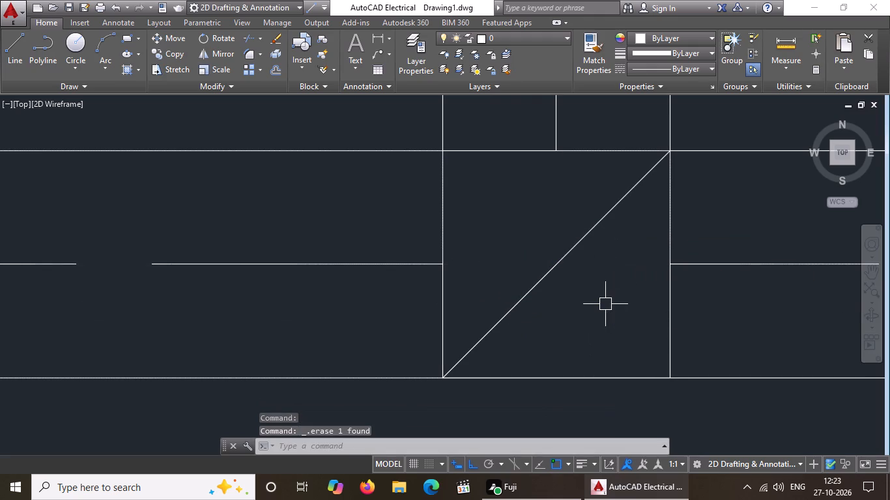
pyautogui.click(554, 260)
pyautogui.press('Delete')
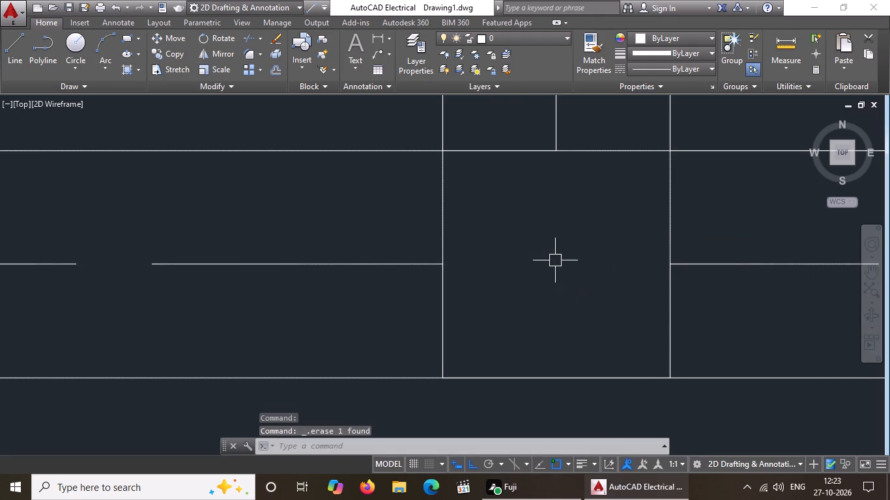
# Erase both diagonals and trim the two centrelines inside the column square at the dressing room's southeast corner.
pyautogui.scroll(-6, 536, 247)
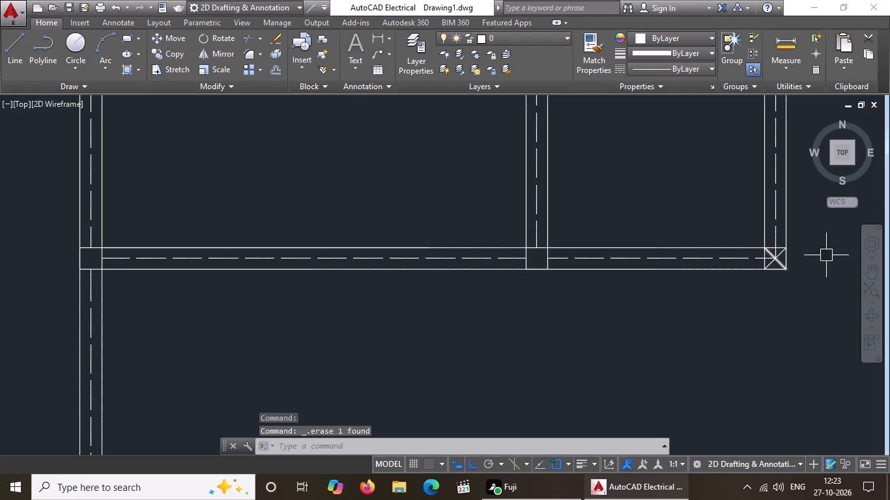
pyautogui.scroll(4, 843, 252)
pyautogui.click(423, 312)
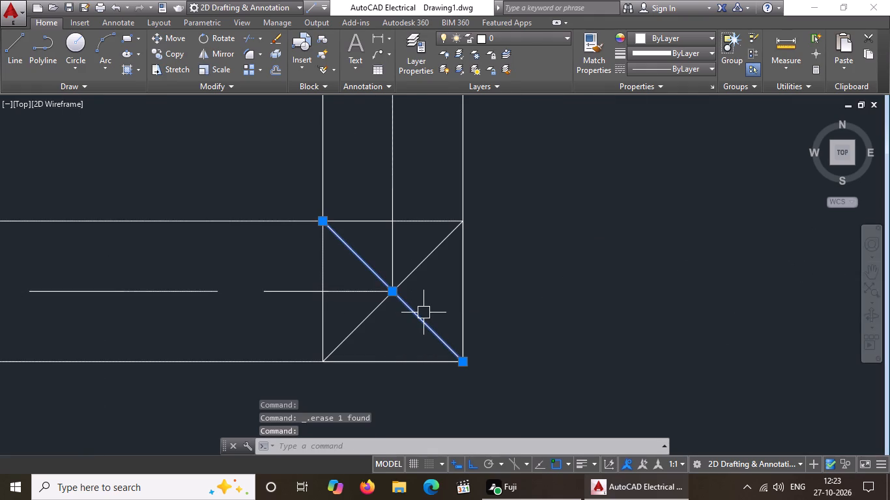
pyautogui.press('Delete')
pyautogui.click(428, 265)
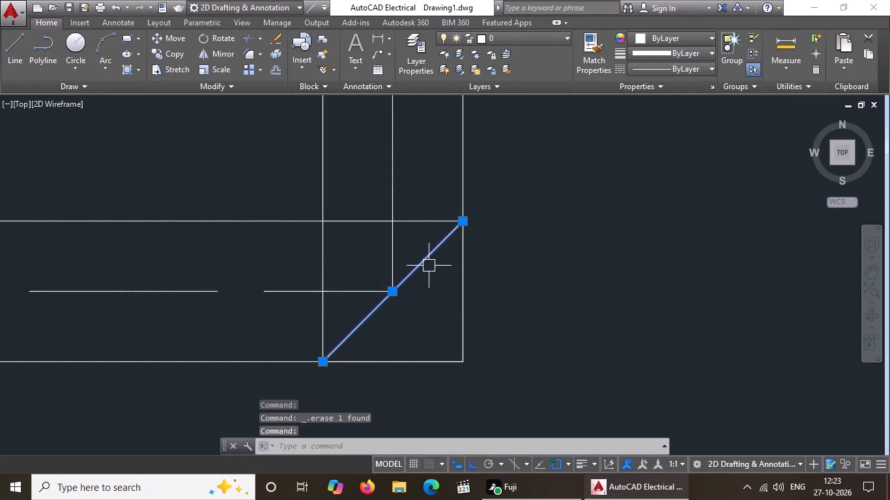
pyautogui.press('Delete')
pyautogui.write('TR')
pyautogui.press('Return')
pyautogui.press('Return')
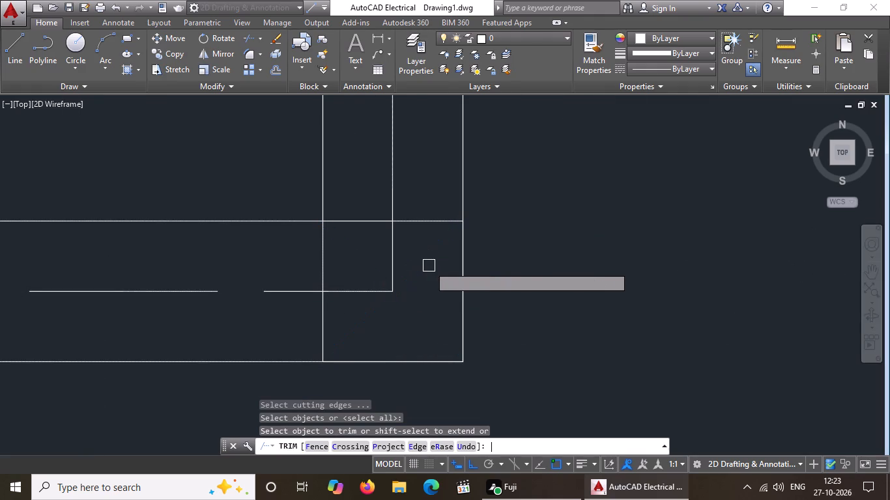
pyautogui.click(390, 271)
pyautogui.click(379, 291)
# Trim the three centrelines and erase both diagonals inside the column square near the northeast bedroom's southwest corner.
pyautogui.scroll(-7, 383, 290)
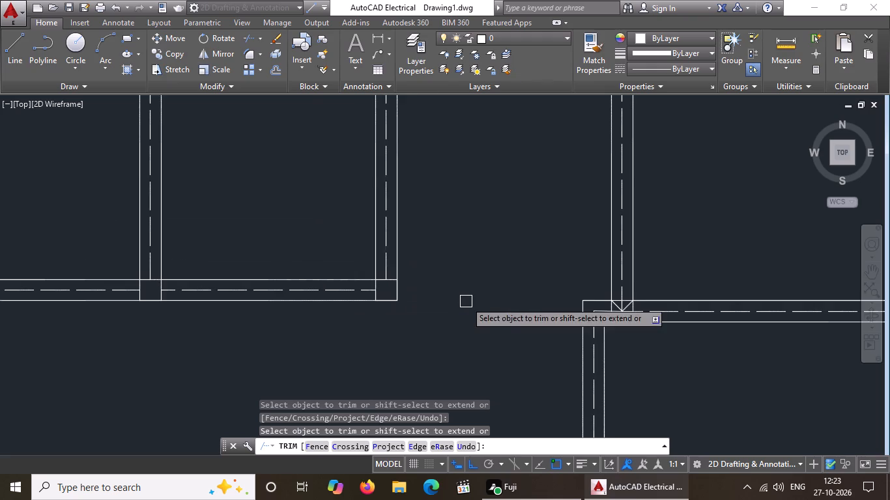
pyautogui.scroll(-4, 436, 296)
pyautogui.scroll(6, 466, 307)
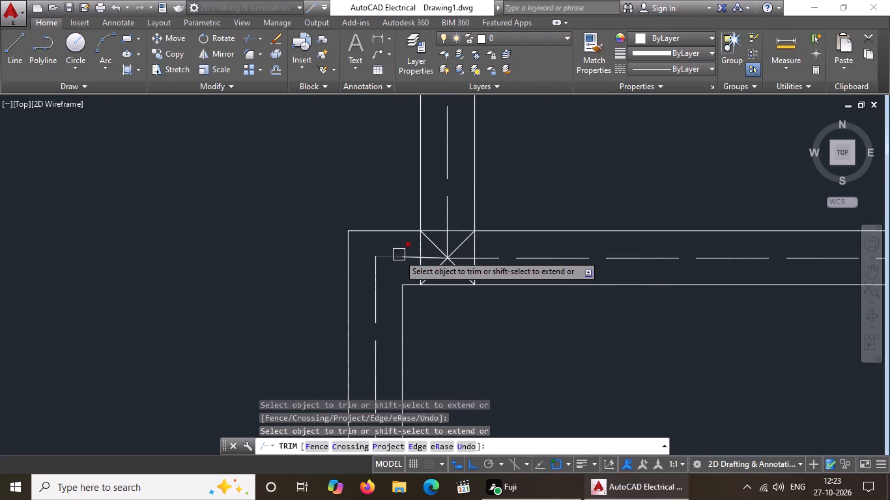
pyautogui.scroll(4, 430, 259)
pyautogui.click(434, 251)
pyautogui.click(524, 161)
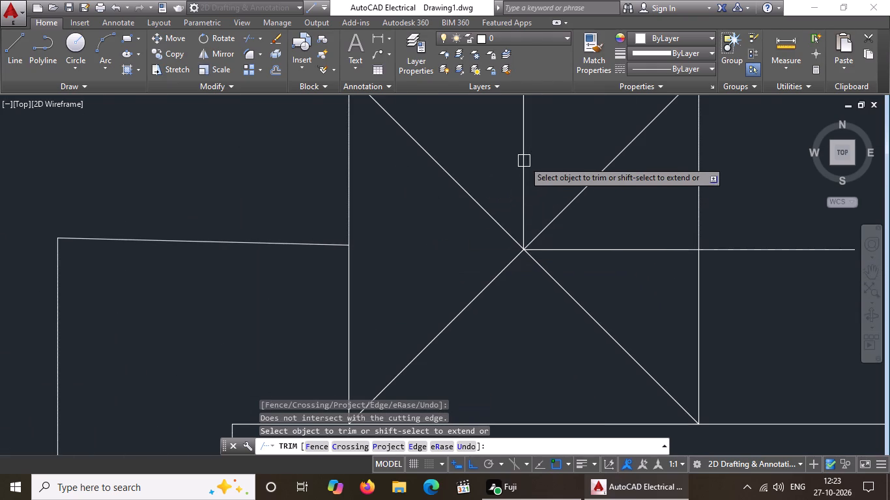
pyautogui.click(526, 176)
pyautogui.click(597, 247)
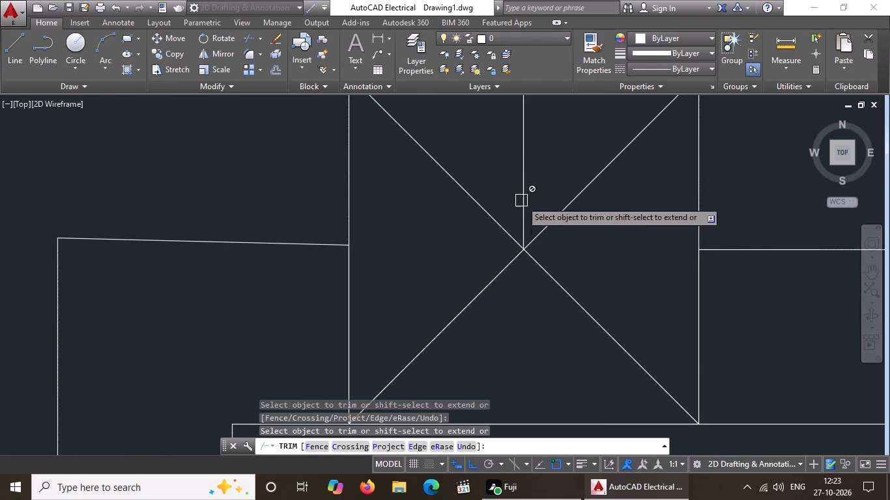
pyautogui.scroll(-5, 523, 195)
pyautogui.scroll(1, 523, 187)
pyautogui.click(523, 187)
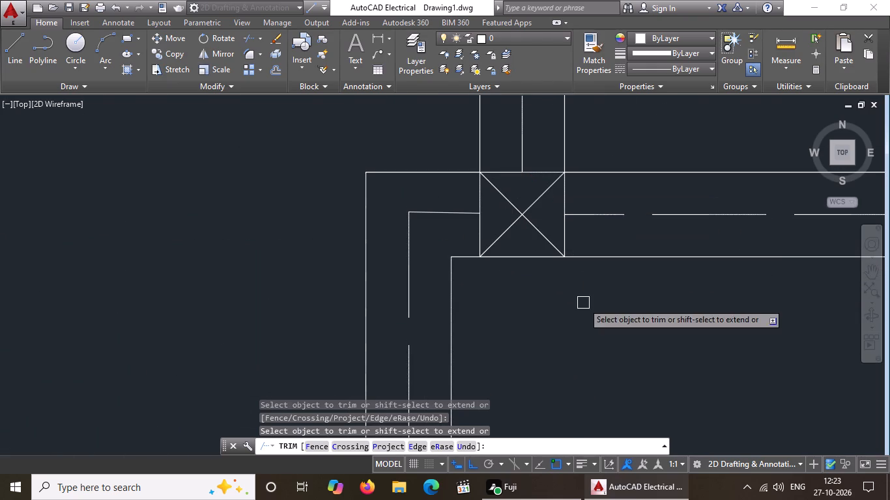
pyautogui.press('Escape')
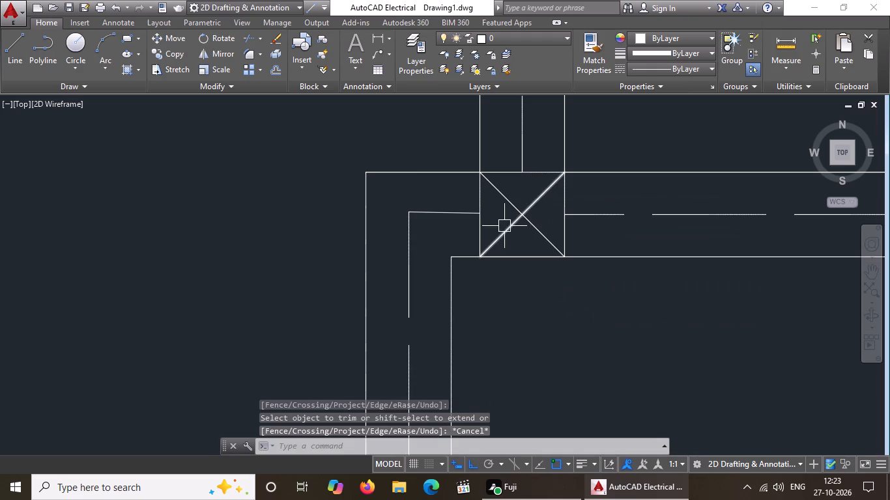
pyautogui.click(504, 238)
pyautogui.press('Delete')
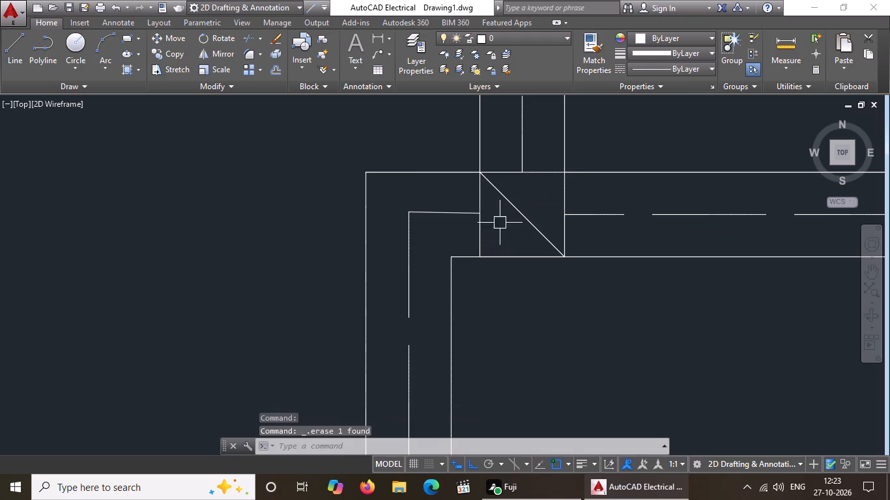
pyautogui.click(518, 212)
pyautogui.press('Delete')
# Erase both diagonals and trim all centrelines inside the east wall's column square at the northeast bedroom's southeast corner.
pyautogui.scroll(-6, 523, 211)
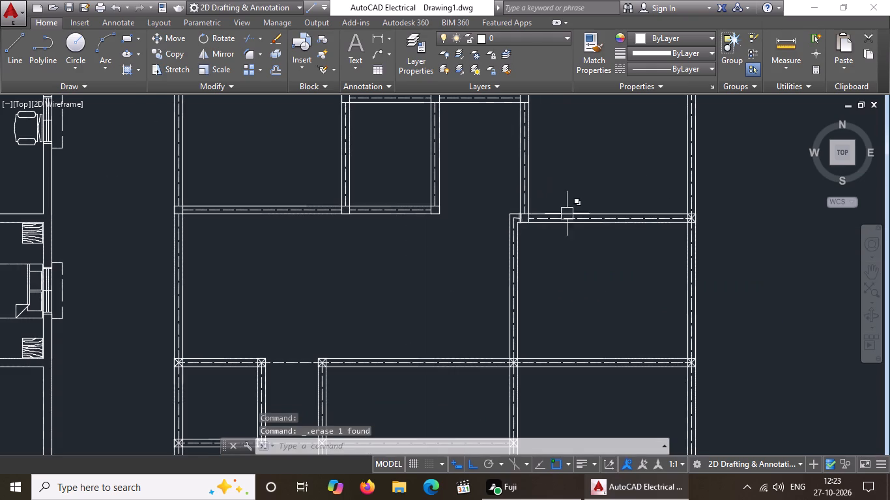
pyautogui.scroll(6, 691, 199)
pyautogui.click(669, 355)
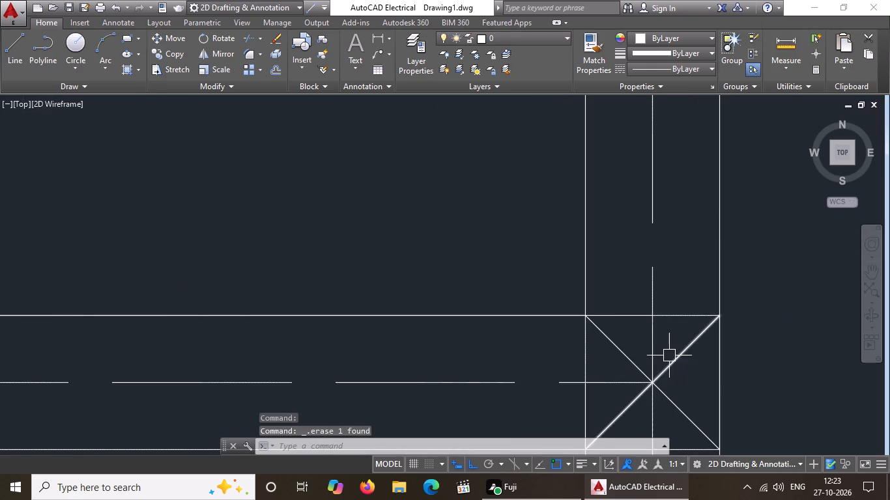
pyautogui.press('Delete')
pyautogui.click(640, 365)
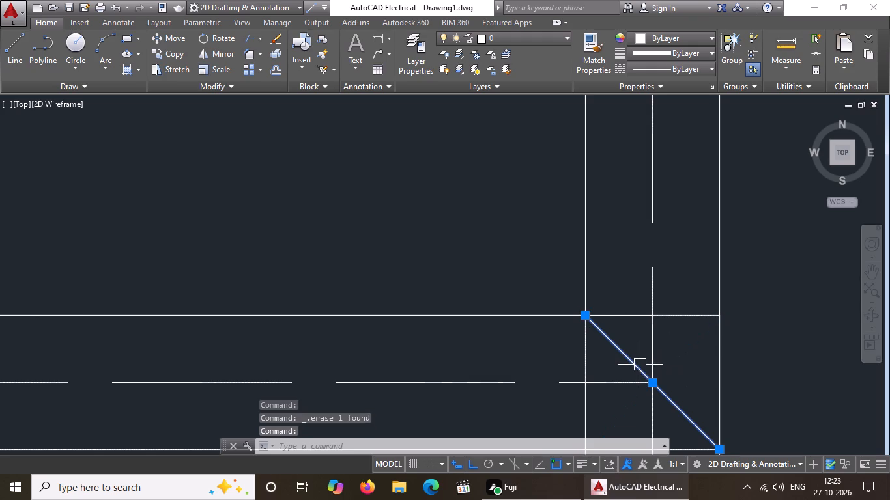
pyautogui.press('Delete')
pyautogui.write('TR')
pyautogui.press('Return')
pyautogui.press('Return')
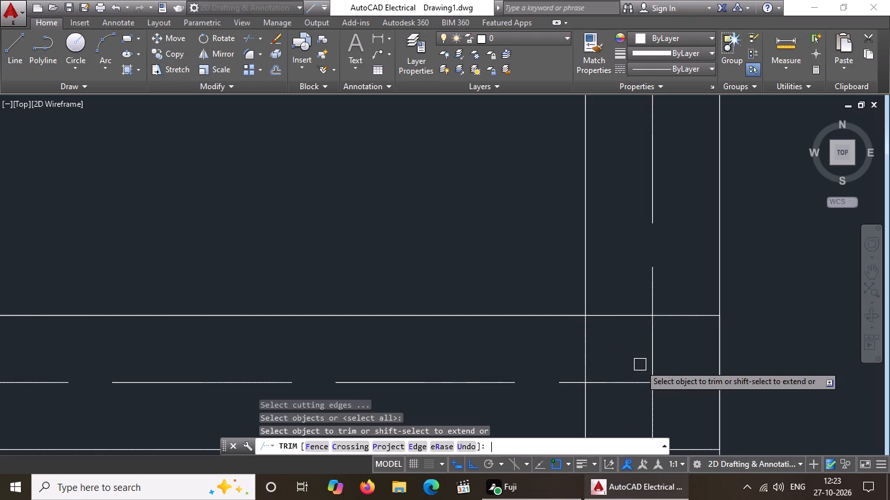
pyautogui.click(637, 379)
pyautogui.click(653, 366)
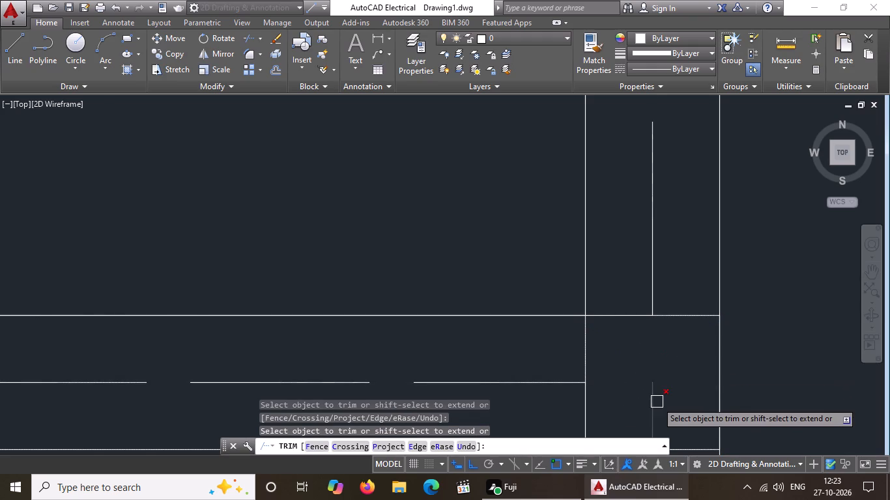
pyautogui.click(657, 402)
pyautogui.scroll(-11, 641, 313)
pyautogui.press('Escape')
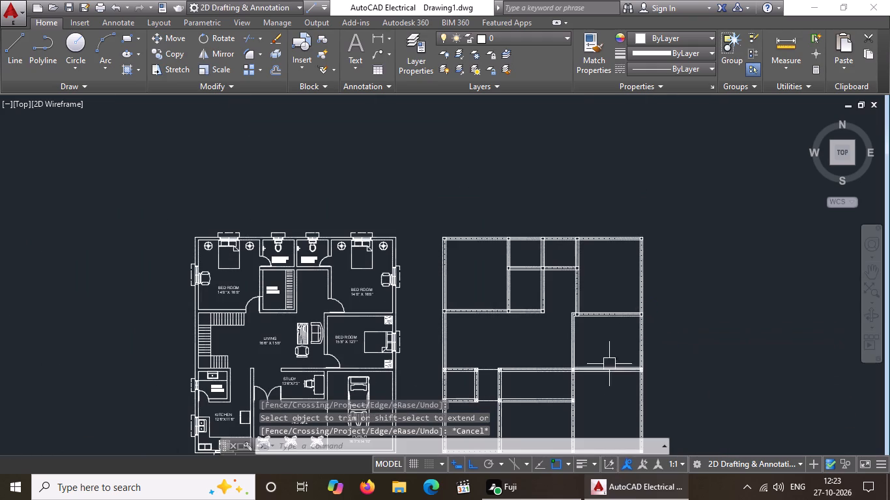
# Erase both diagonals and trim all centrelines inside the east wall's column square between the east bedroom and the porch.
pyautogui.scroll(3, 622, 382)
pyautogui.scroll(5, 698, 323)
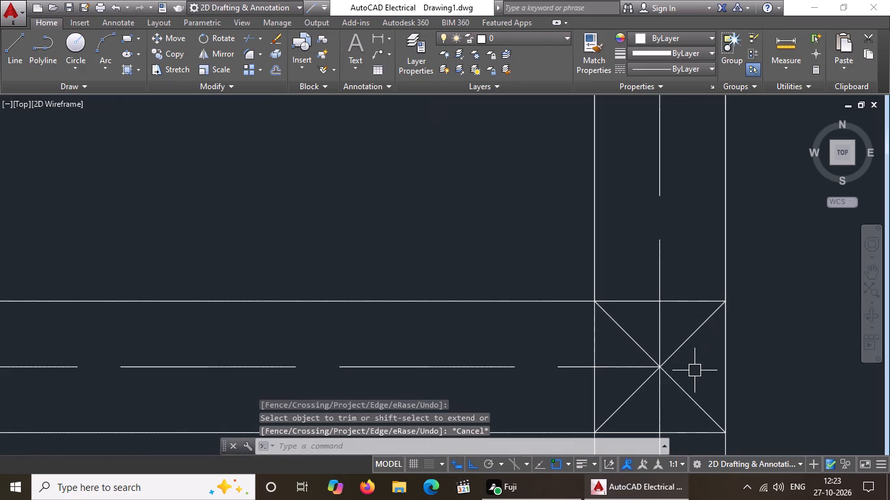
pyautogui.click(676, 374)
pyautogui.press('Delete')
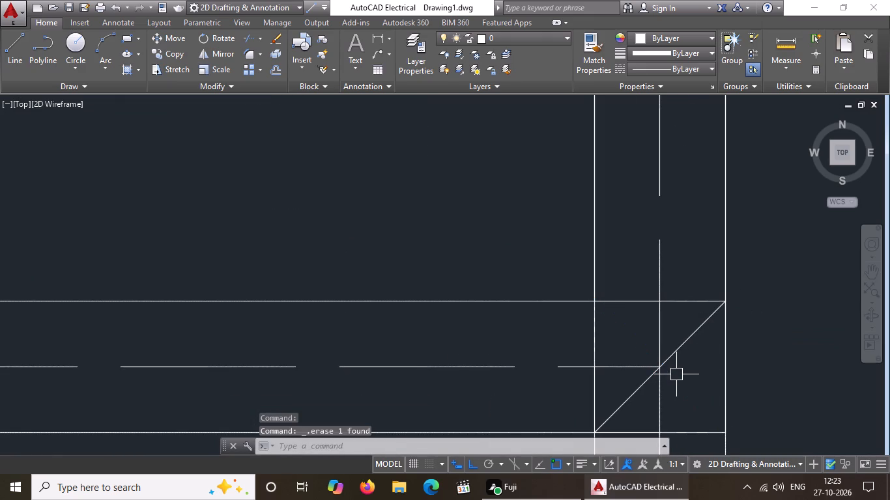
pyautogui.click(677, 340)
pyautogui.press('Delete')
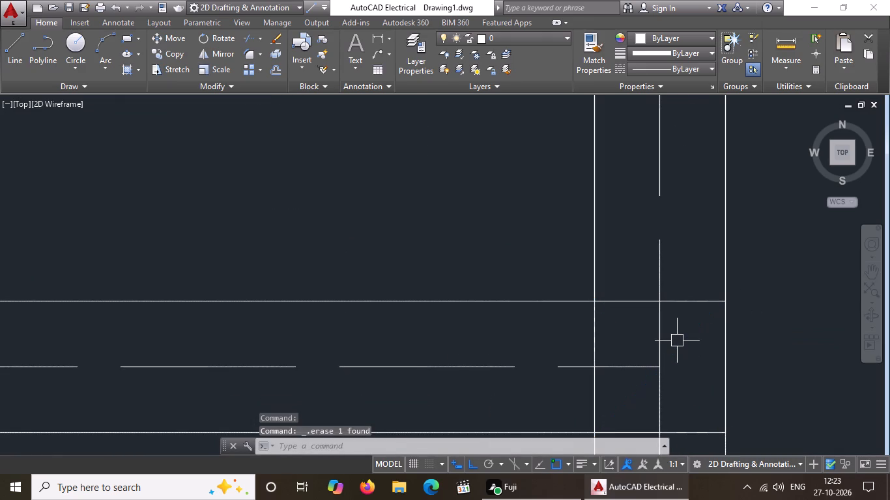
pyautogui.write('TR')
pyautogui.press('Return')
pyautogui.press('Return')
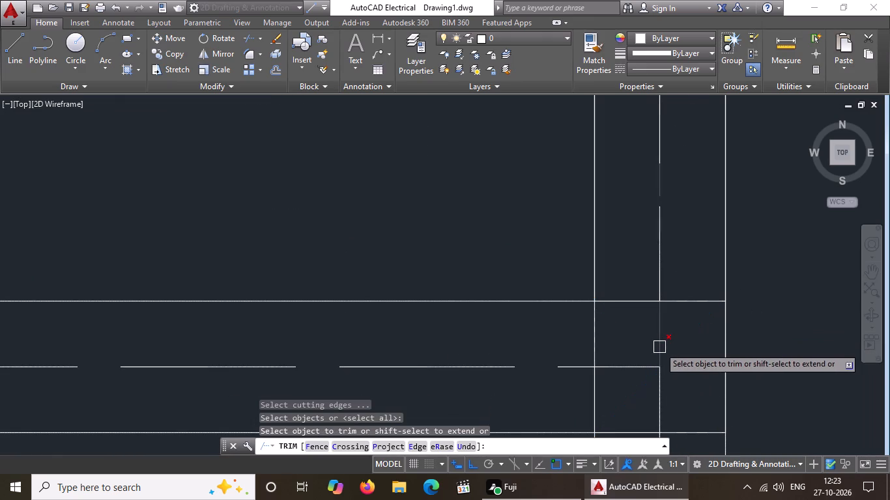
pyautogui.moveTo(659, 347); pyautogui.dragTo(657, 366)
pyautogui.click(654, 383)
pyautogui.click(648, 370)
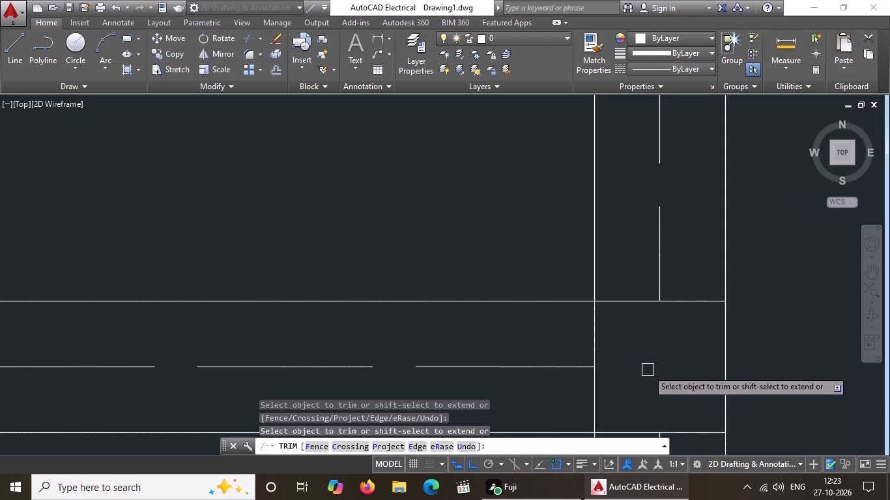
# Trim the four centreline segments and erase both diagonals inside the column square at the east bedroom's southwest corner.
pyautogui.scroll(-7, 667, 328)
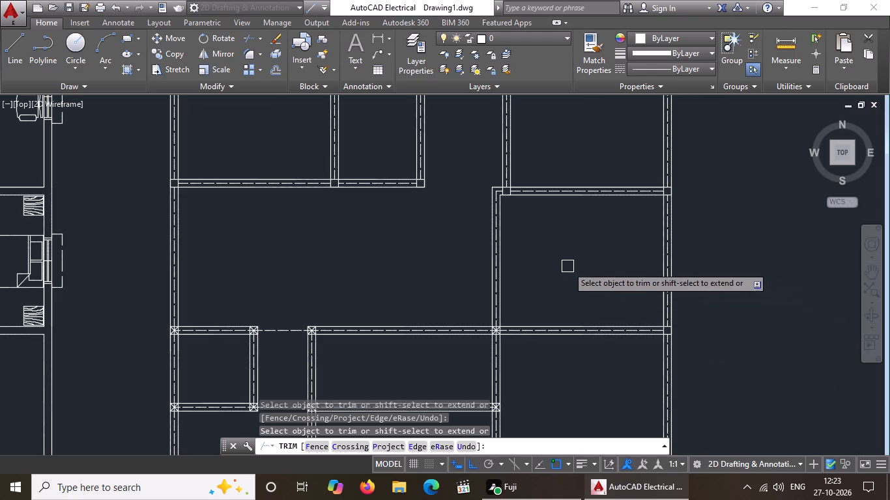
pyautogui.scroll(-2, 517, 292)
pyautogui.scroll(2, 520, 327)
pyautogui.scroll(2, 467, 266)
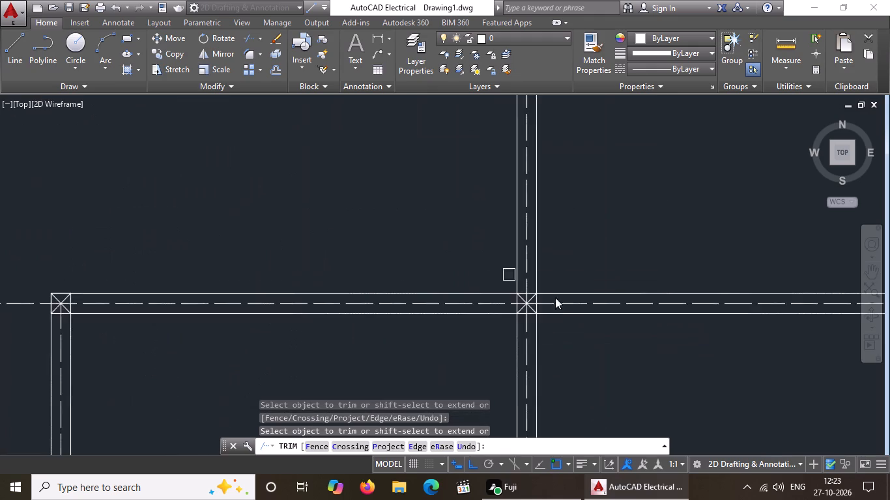
pyautogui.scroll(3, 569, 309)
pyautogui.click(419, 291)
pyautogui.click(388, 275)
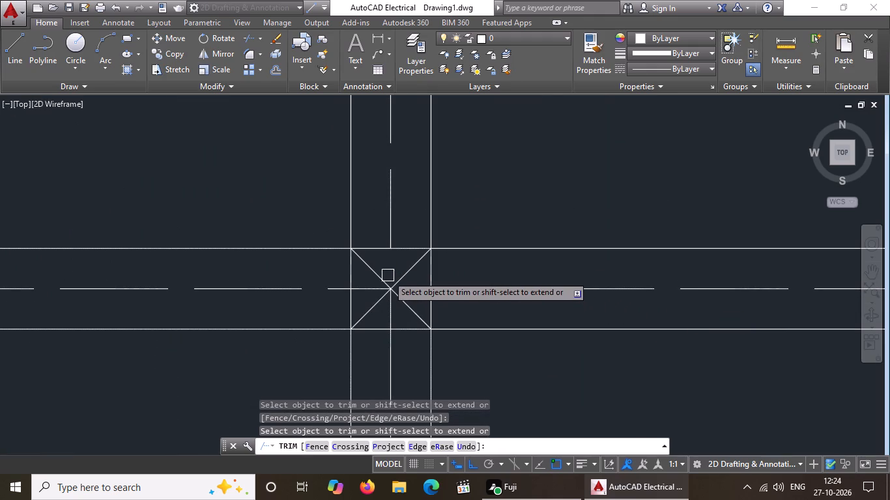
pyautogui.click(364, 288)
pyautogui.click(390, 308)
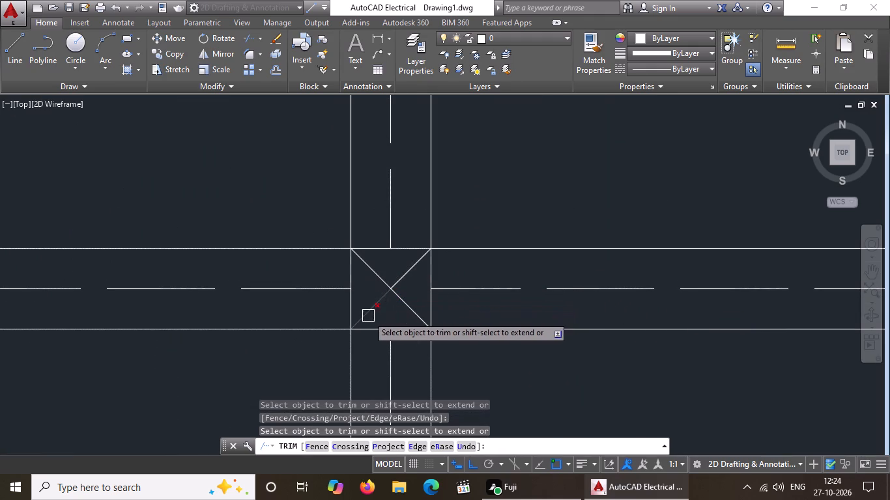
pyautogui.press('Escape')
pyautogui.click(375, 308)
pyautogui.press('Delete')
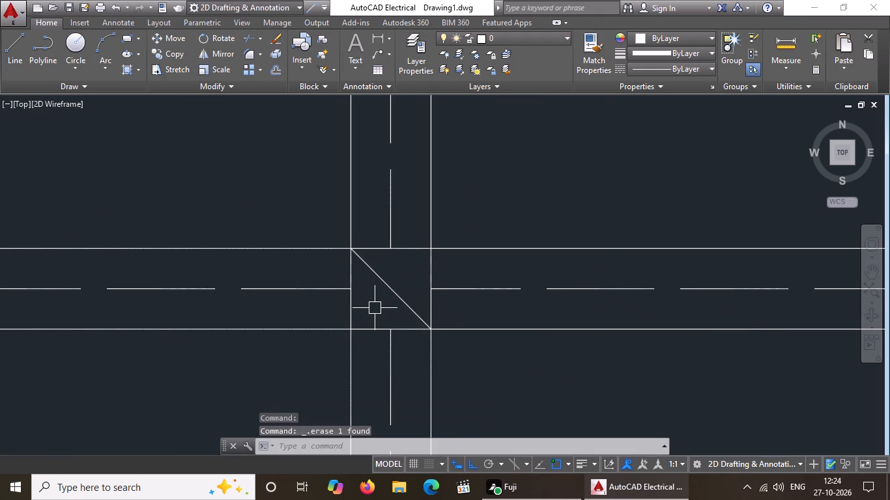
pyautogui.click(393, 296)
pyautogui.press('Delete')
# Erase both diagonals and trim all centrelines inside the column square at the study's northwest corner.
pyautogui.scroll(-5, 393, 297)
pyautogui.scroll(-2, 440, 326)
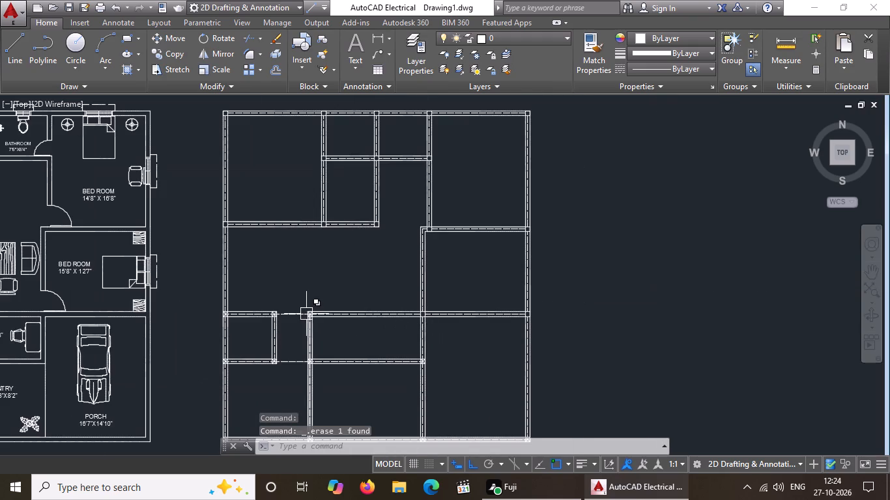
pyautogui.scroll(9, 306, 314)
pyautogui.click(386, 276)
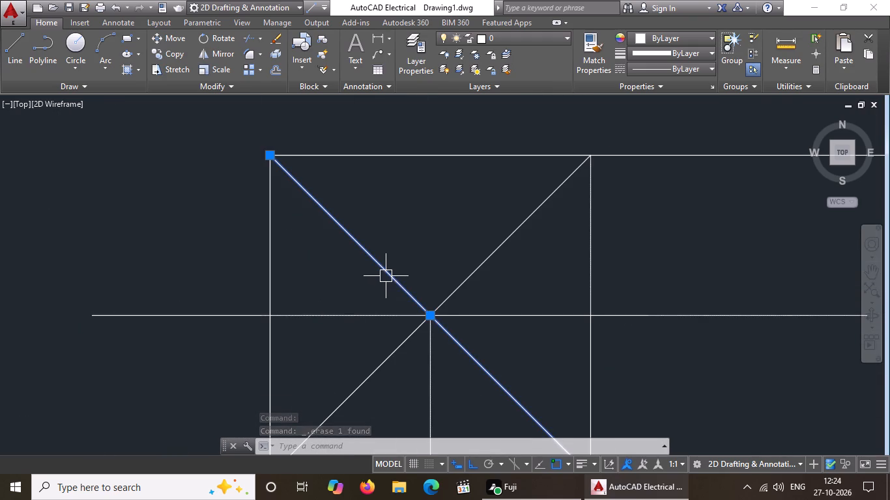
pyautogui.press('Delete')
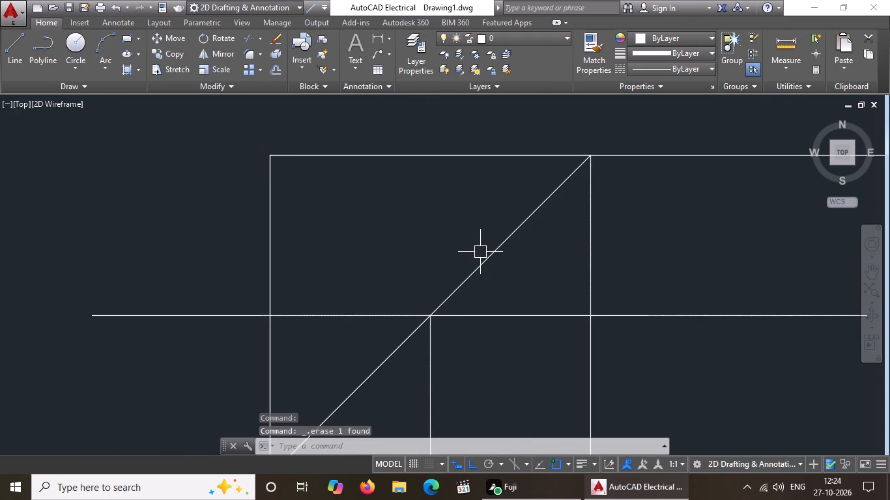
pyautogui.click(481, 252)
pyautogui.click(493, 271)
pyautogui.click(491, 260)
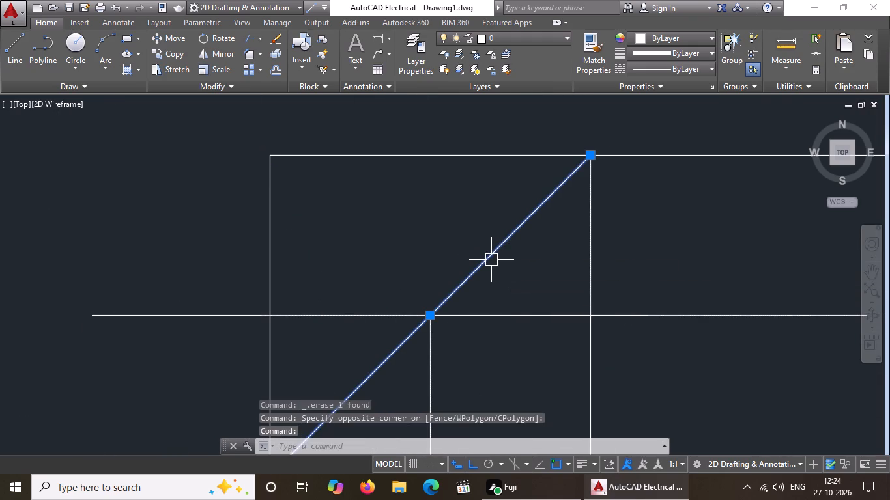
pyautogui.press('Delete')
pyautogui.write('TR')
pyautogui.press('Return')
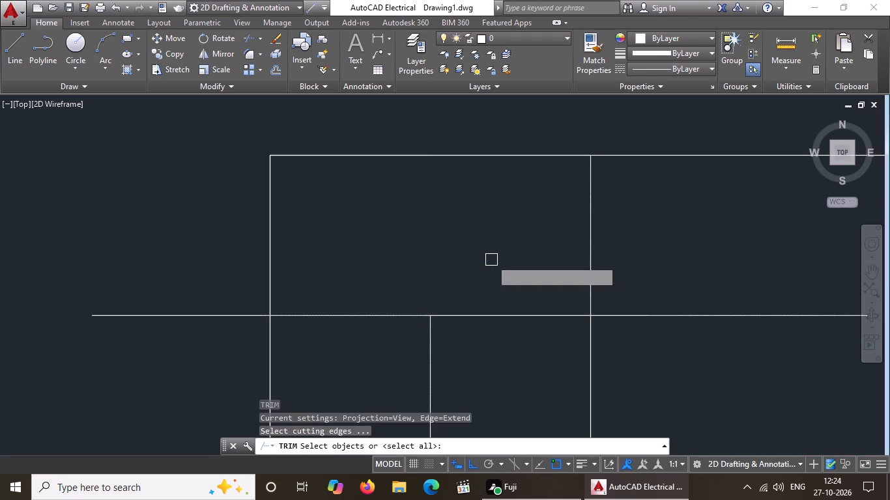
pyautogui.press('Return')
pyautogui.click(495, 317)
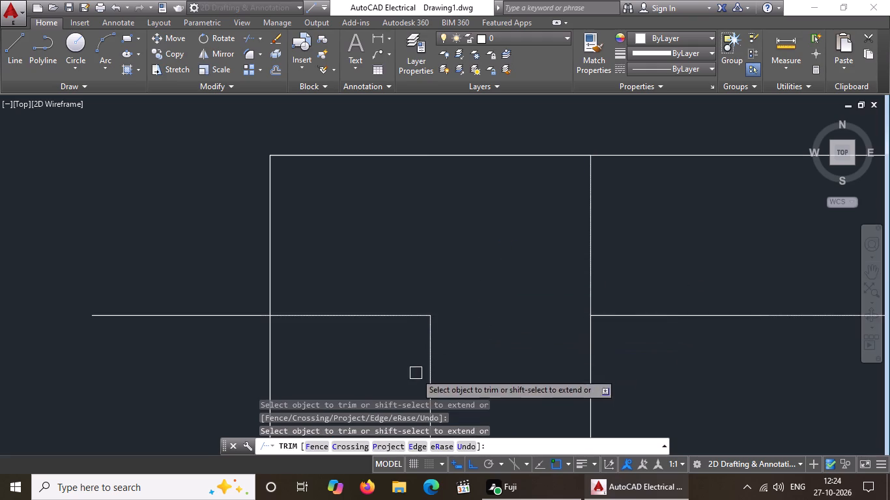
pyautogui.click(430, 361)
pyautogui.click(372, 313)
pyautogui.scroll(-5, 402, 314)
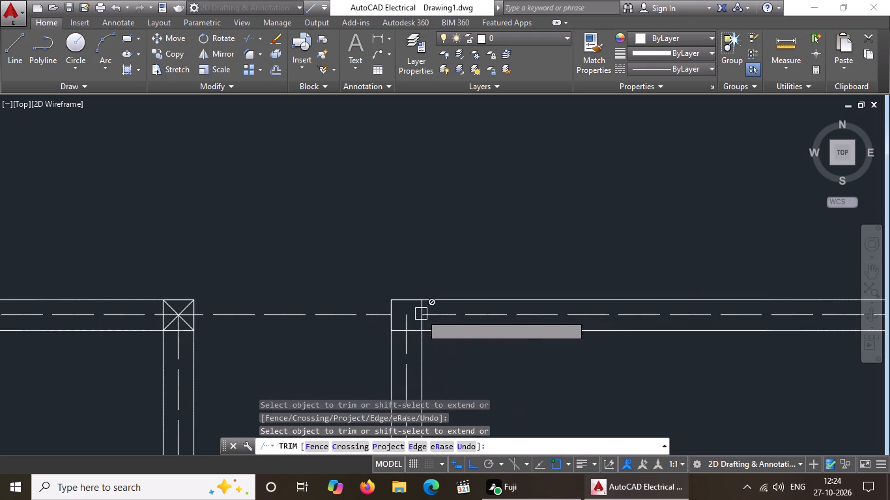
pyautogui.scroll(3, 407, 328)
pyautogui.click(397, 327)
pyautogui.scroll(-10, 401, 316)
pyautogui.press('Escape')
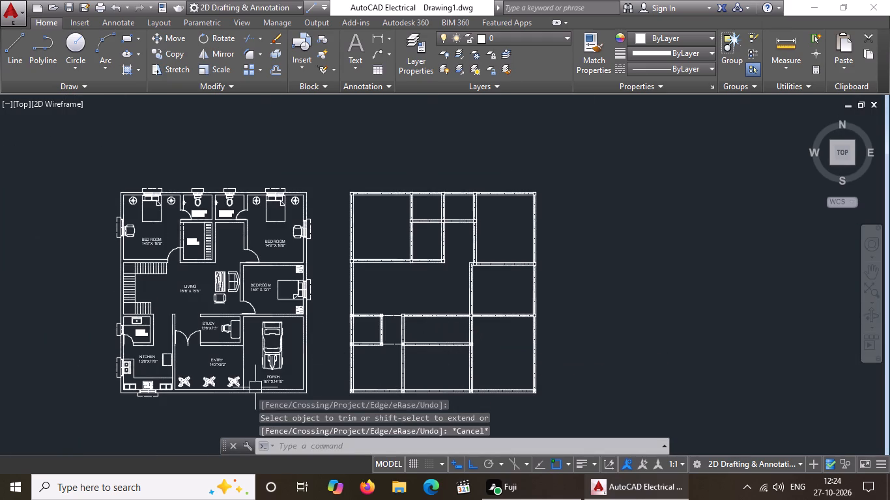
# Erase both diagonals and trim all centrelines inside the column square at the northeast corner of the small room north of the kitchen.
pyautogui.scroll(2, 377, 329)
pyautogui.scroll(3, 363, 279)
pyautogui.scroll(2, 438, 321)
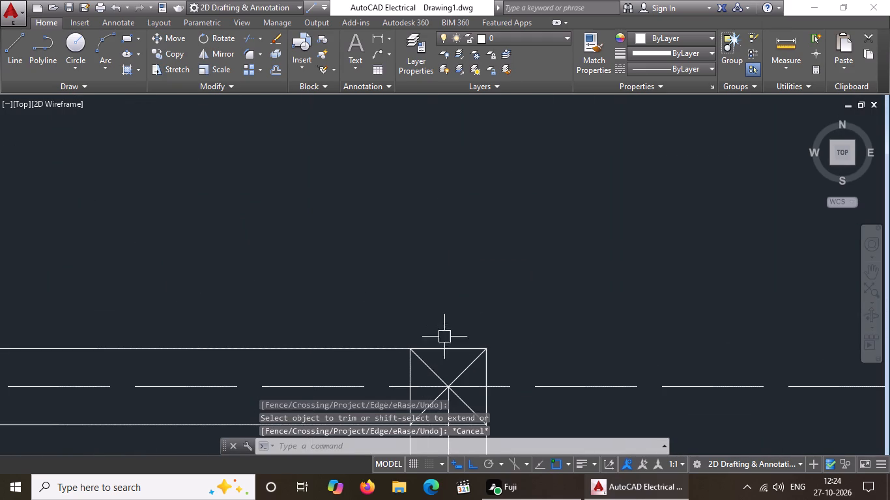
pyautogui.click(421, 370)
pyautogui.press('Delete')
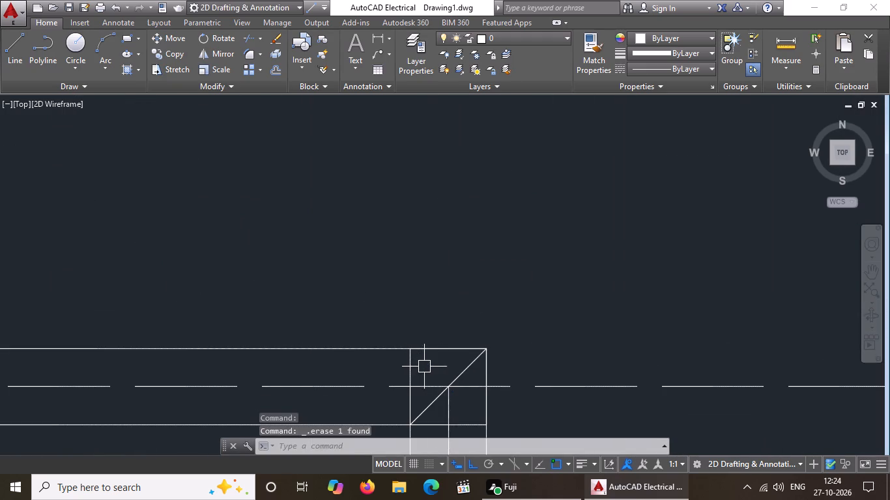
pyautogui.click(480, 359)
pyautogui.press('Delete')
pyautogui.write('TR')
pyautogui.press('Return')
pyautogui.press('Return')
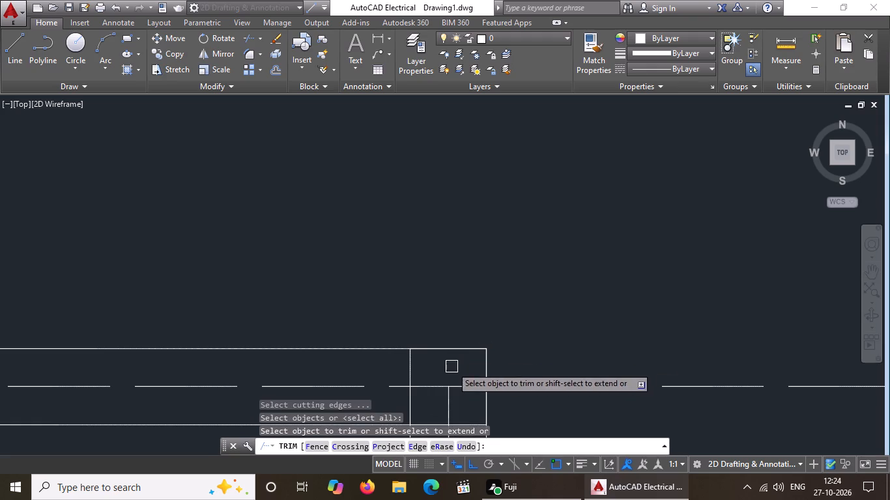
pyautogui.click(470, 388)
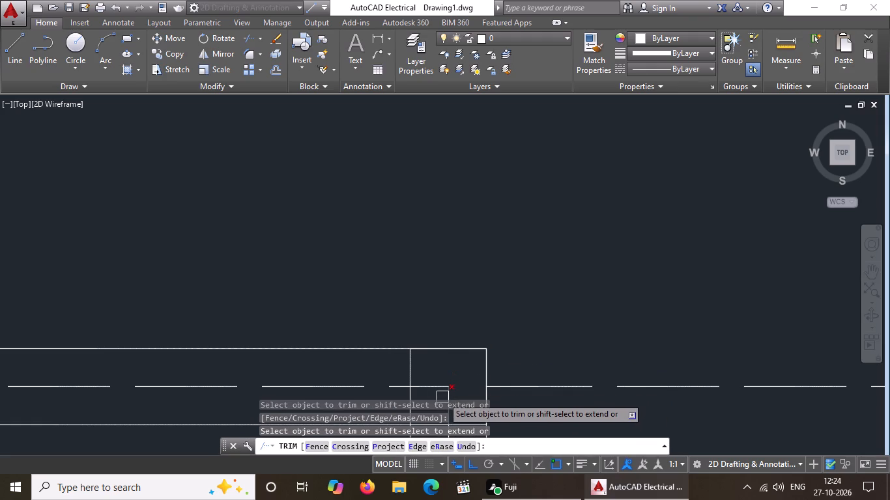
pyautogui.click(442, 397)
pyautogui.click(438, 383)
pyautogui.scroll(-5, 461, 369)
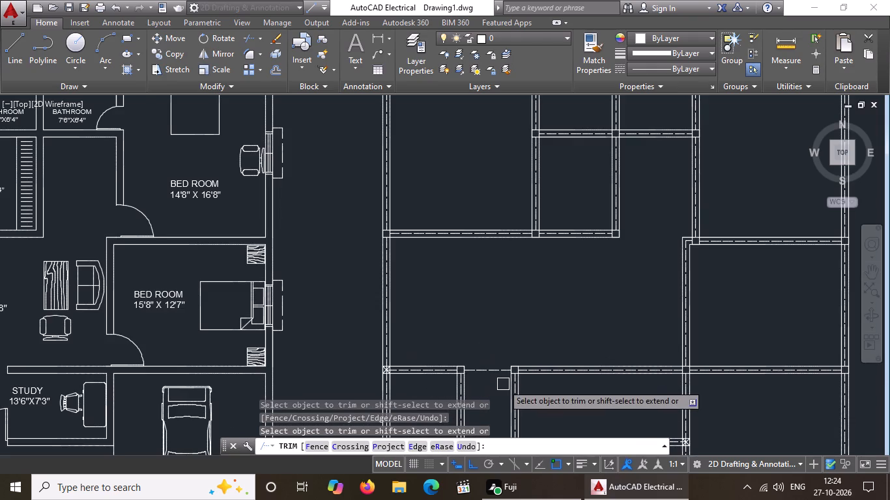
pyautogui.press('Escape')
# Erase both diagonals and trim all centrelines inside the west wall's column square at the northwest corner of the small room above the kitchen.
pyautogui.scroll(3, 399, 373)
pyautogui.scroll(3, 309, 364)
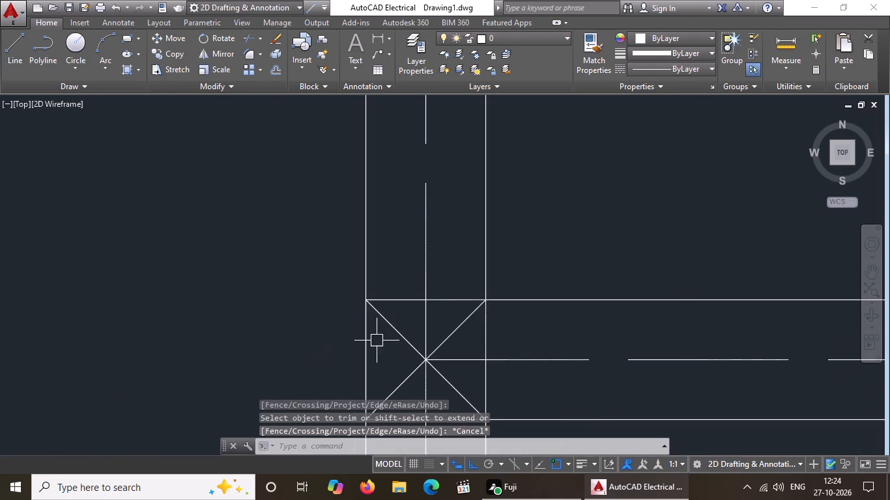
pyautogui.click(398, 325)
pyautogui.press('Delete')
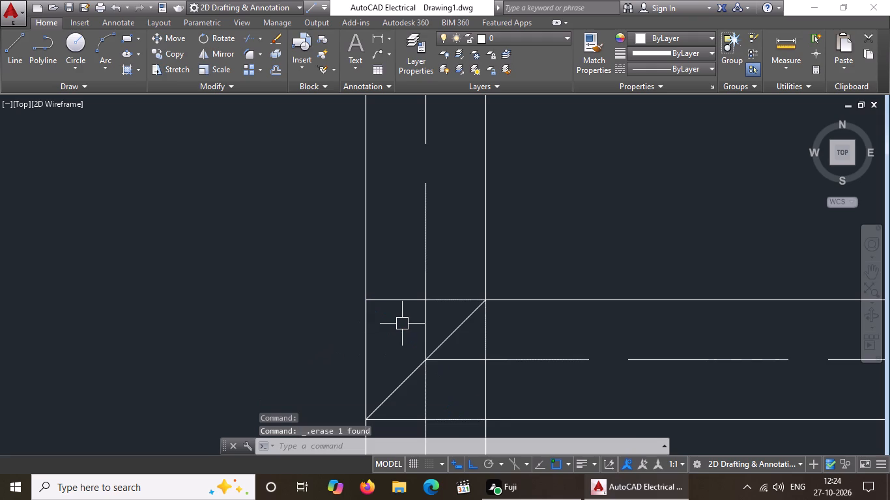
pyautogui.click(402, 387)
pyautogui.press('Delete')
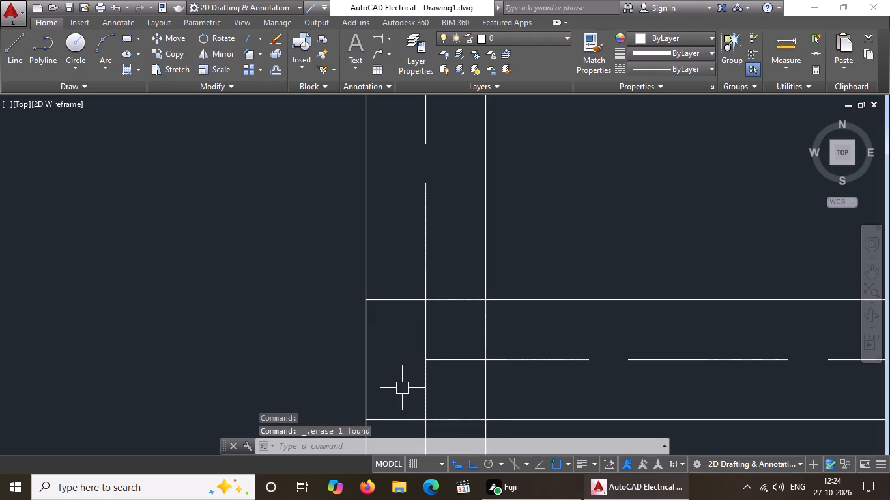
pyautogui.write('TR')
pyautogui.press('Return')
pyautogui.press('Return')
pyautogui.click(423, 382)
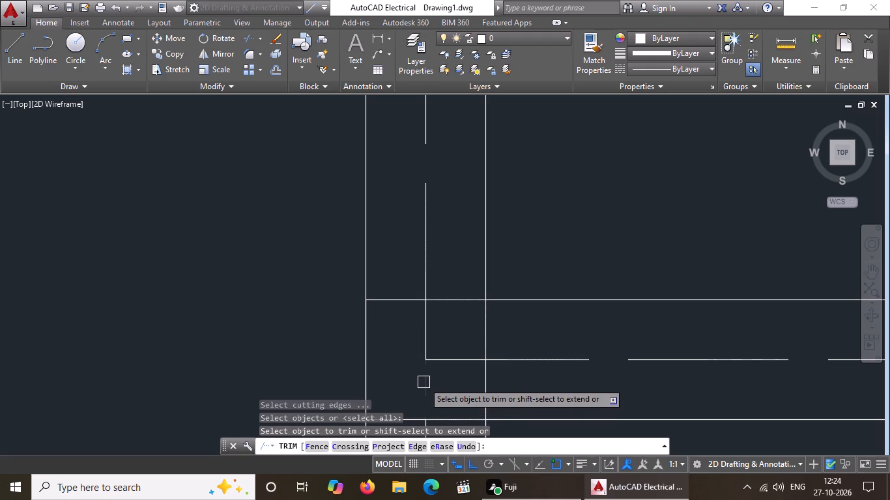
pyautogui.click(449, 366)
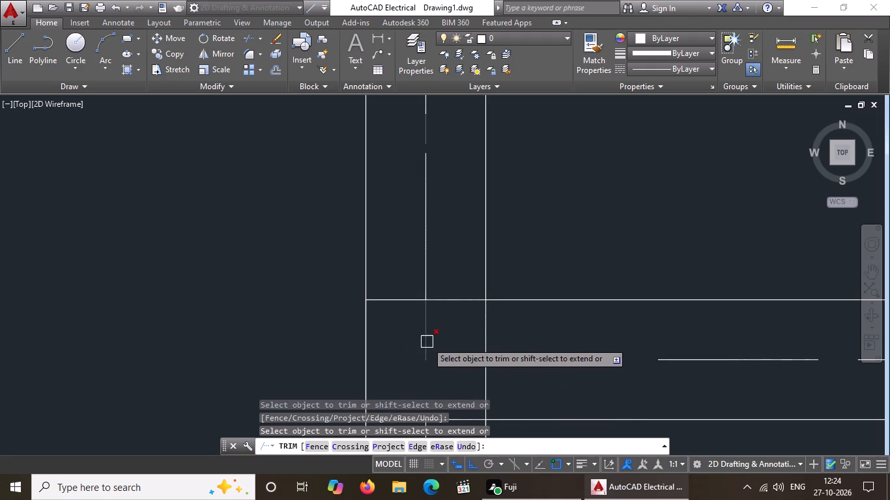
pyautogui.click(427, 342)
# Trim all centrelines and erase both diagonals inside the west wall's column square between the small room and the kitchen.
pyautogui.scroll(-10, 427, 343)
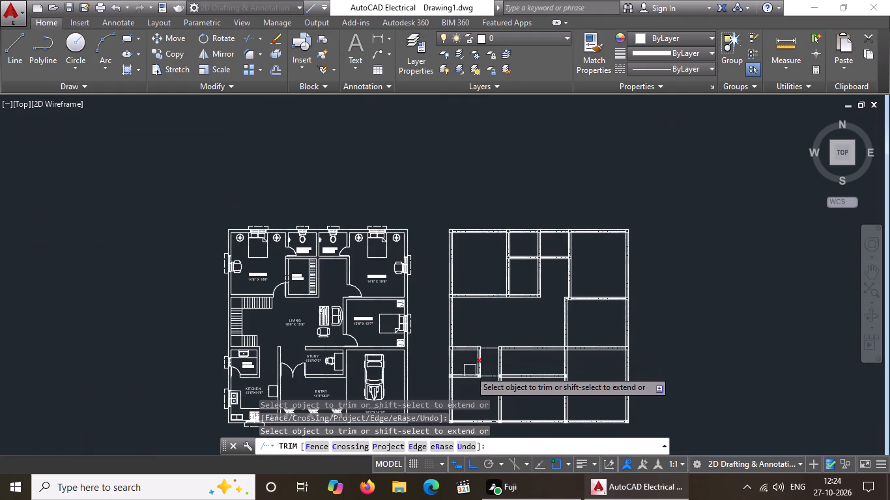
pyautogui.scroll(-3, 526, 302)
pyautogui.scroll(2, 527, 337)
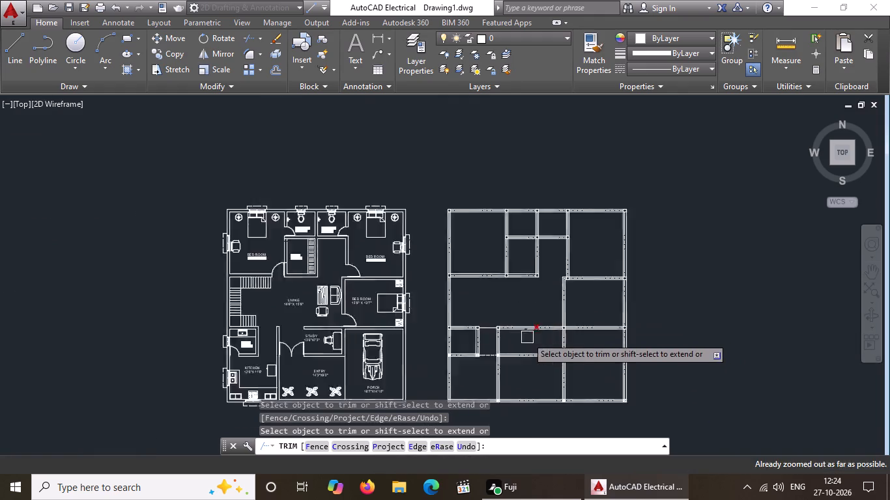
pyautogui.scroll(1, 527, 337)
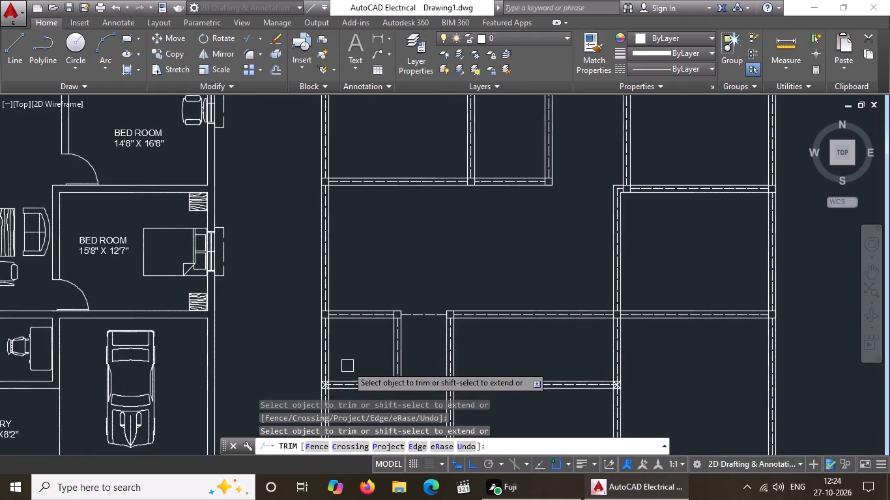
pyautogui.scroll(-2, 347, 366)
pyautogui.scroll(4, 335, 389)
pyautogui.scroll(2, 368, 319)
pyautogui.scroll(2, 326, 230)
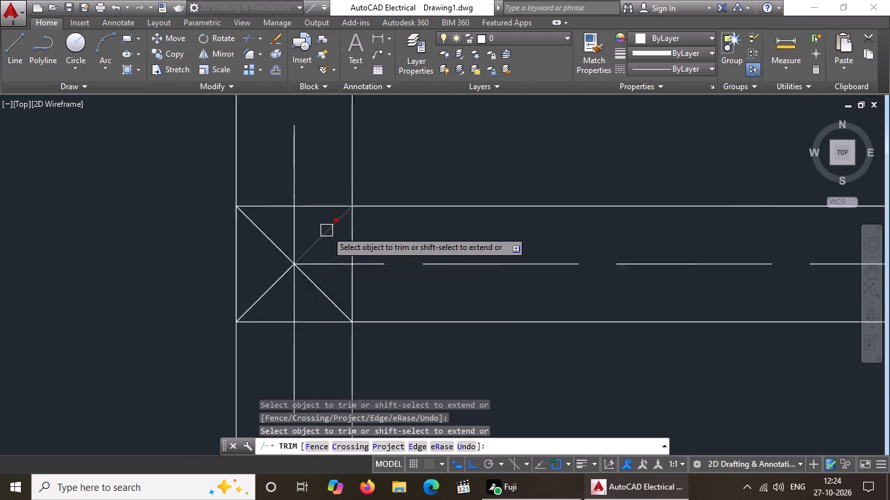
pyautogui.scroll(1, 326, 230)
pyautogui.click(276, 240)
pyautogui.click(309, 279)
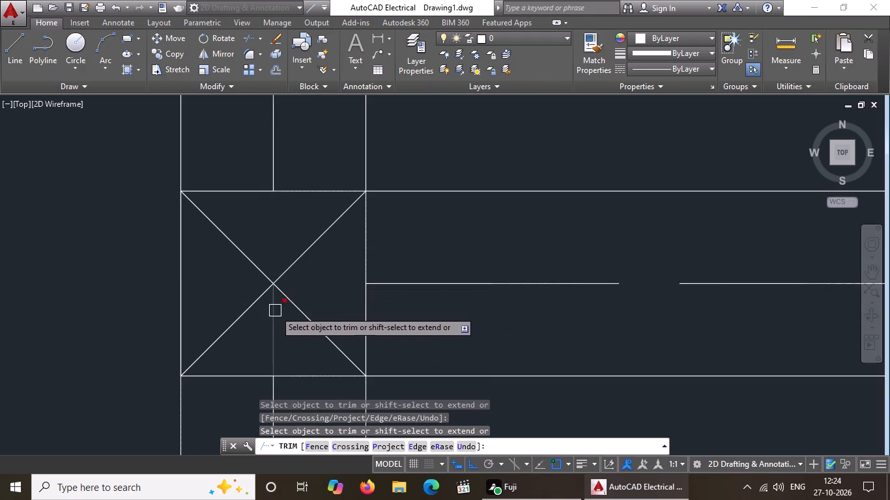
pyautogui.click(275, 312)
pyautogui.press('Escape')
pyautogui.click(307, 325)
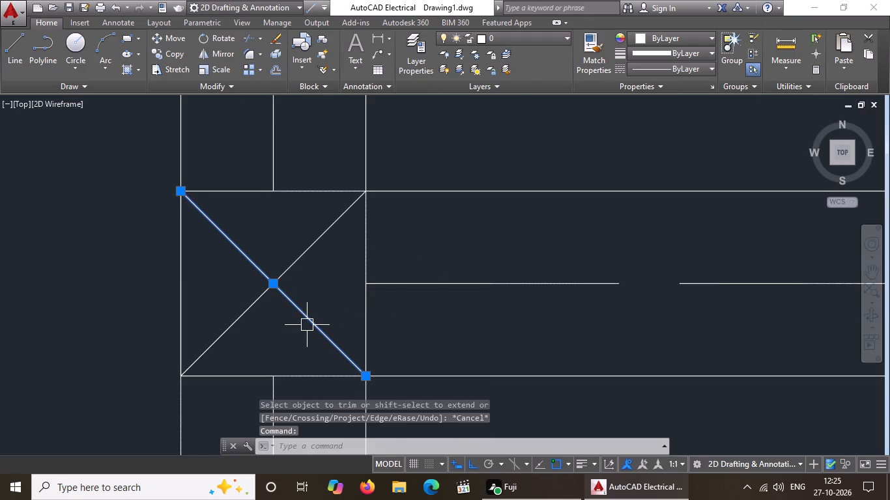
pyautogui.press('Delete')
pyautogui.click(266, 280)
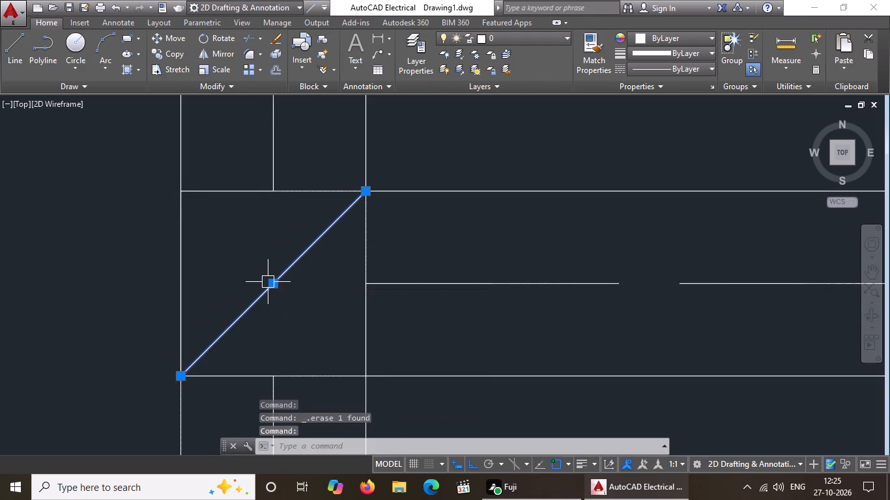
pyautogui.press('Delete')
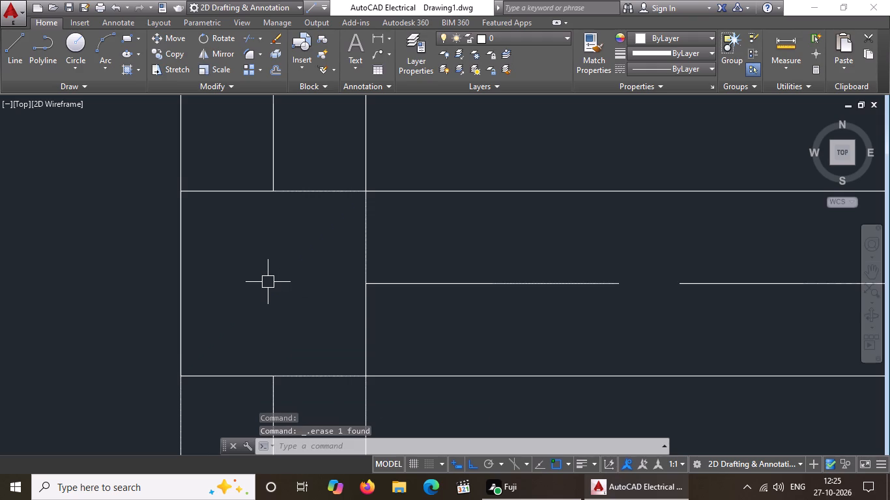
# Erase both diagonals and trim all centrelines inside the column square at the southeast corner of the small room above the kitchen.
pyautogui.scroll(-7, 296, 264)
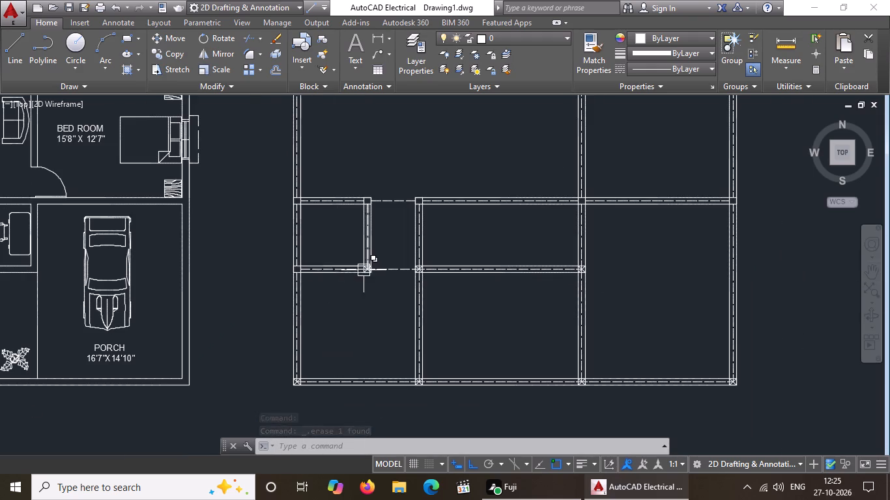
pyautogui.scroll(7, 364, 270)
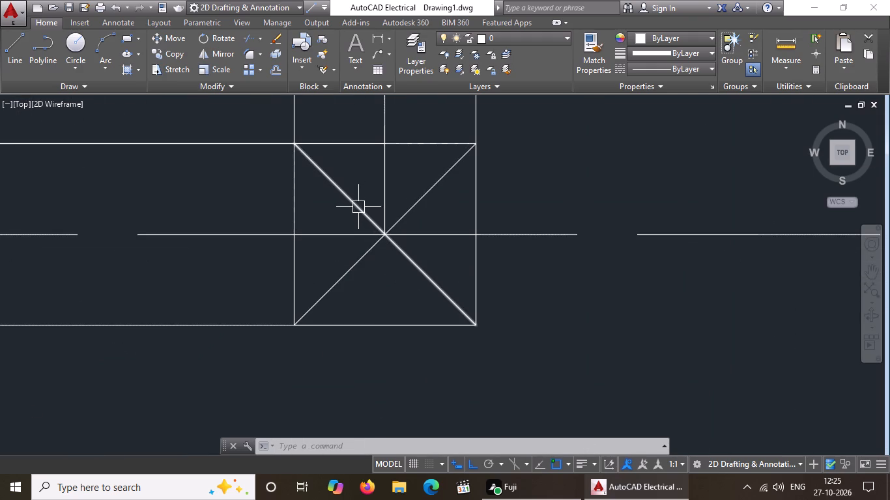
pyautogui.click(345, 204)
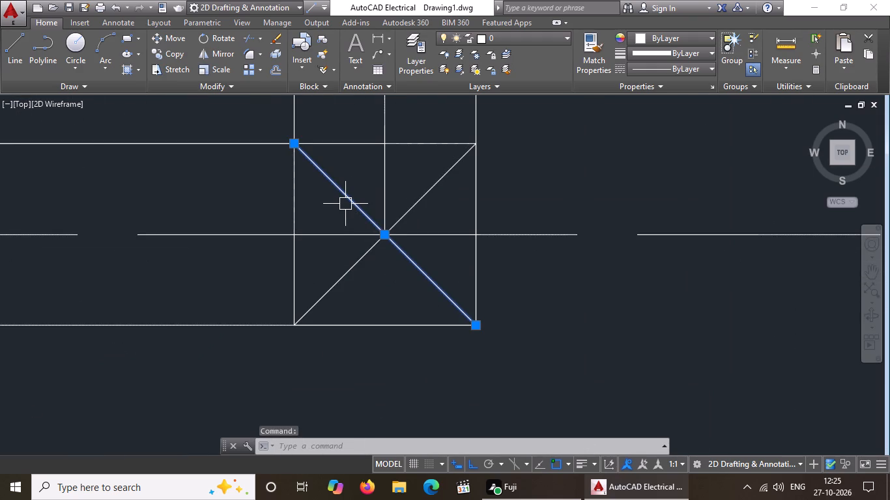
pyautogui.press('Delete')
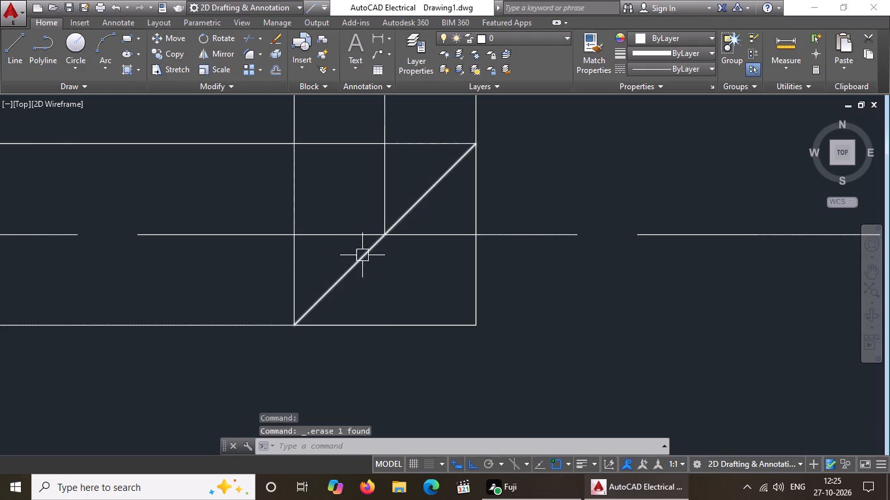
pyautogui.click(362, 257)
pyautogui.press('Delete')
pyautogui.write('TR')
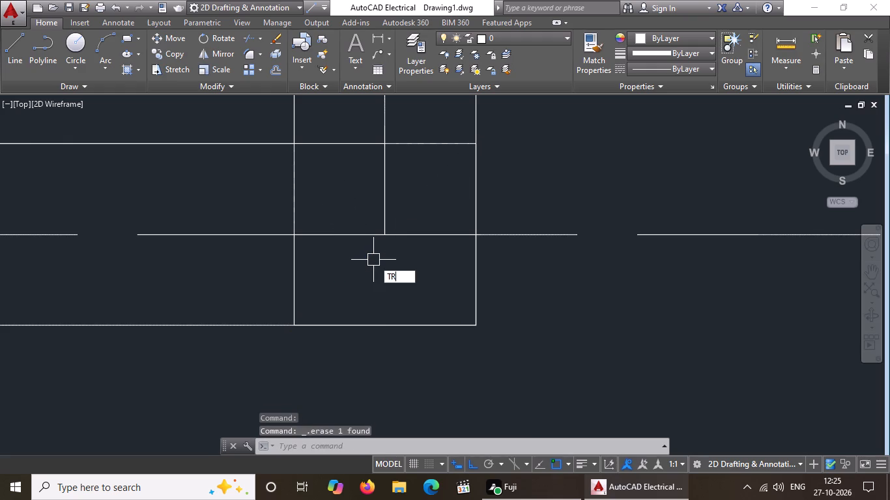
pyautogui.press('Return')
pyautogui.press('Return')
pyautogui.click(403, 230)
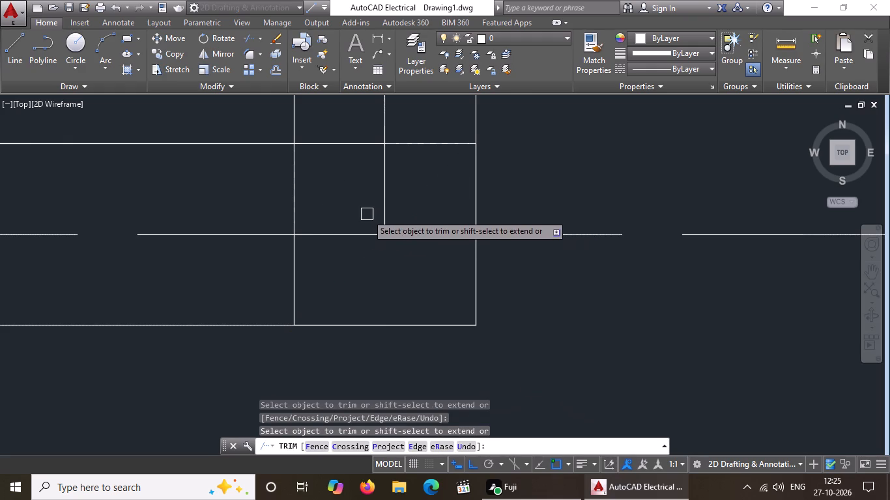
pyautogui.click(382, 195)
pyautogui.click(338, 238)
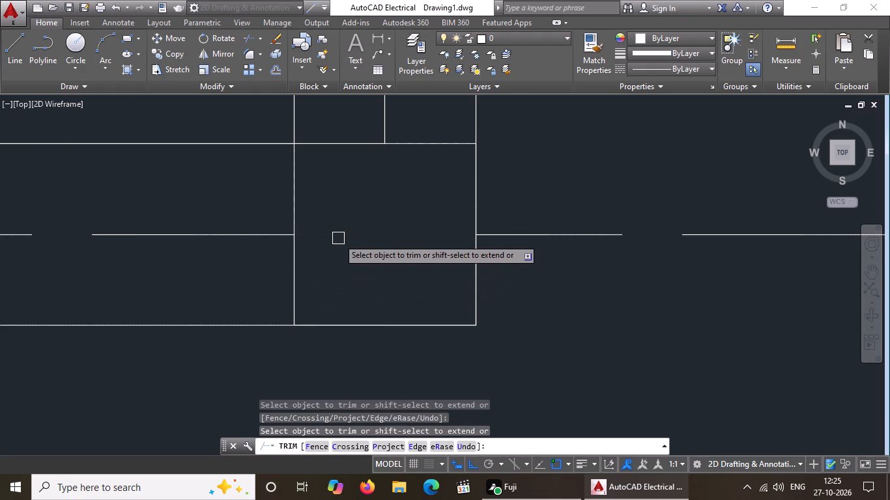
pyautogui.scroll(-5, 399, 271)
pyautogui.press('Escape')
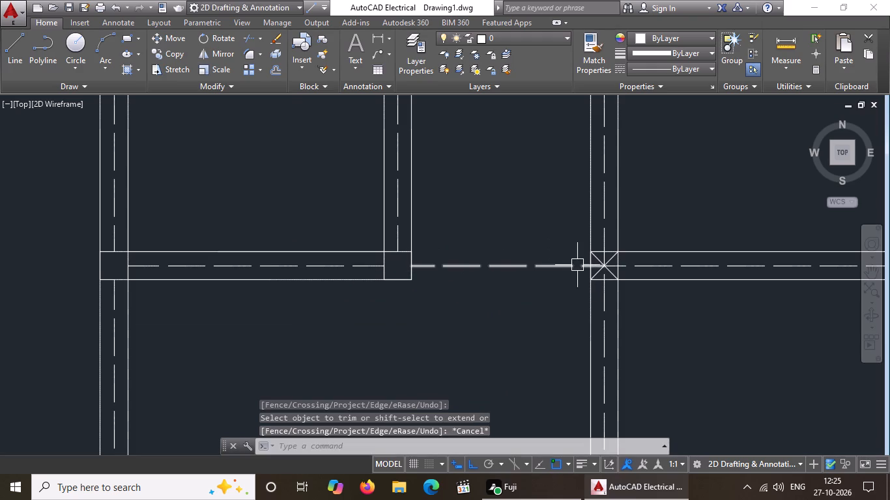
# Erase both diagonals and trim the four centreline segments inside the column square at the study's southwest corner.
pyautogui.scroll(3, 614, 258)
pyautogui.click(540, 258)
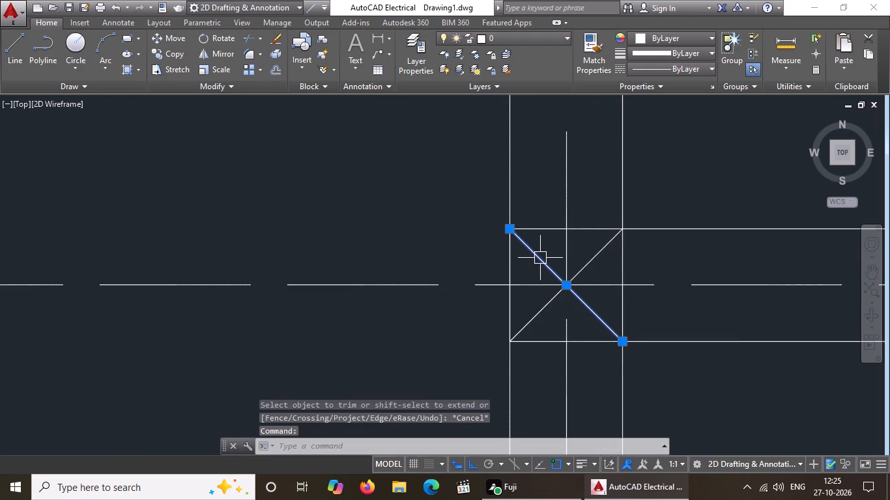
pyautogui.press('Delete')
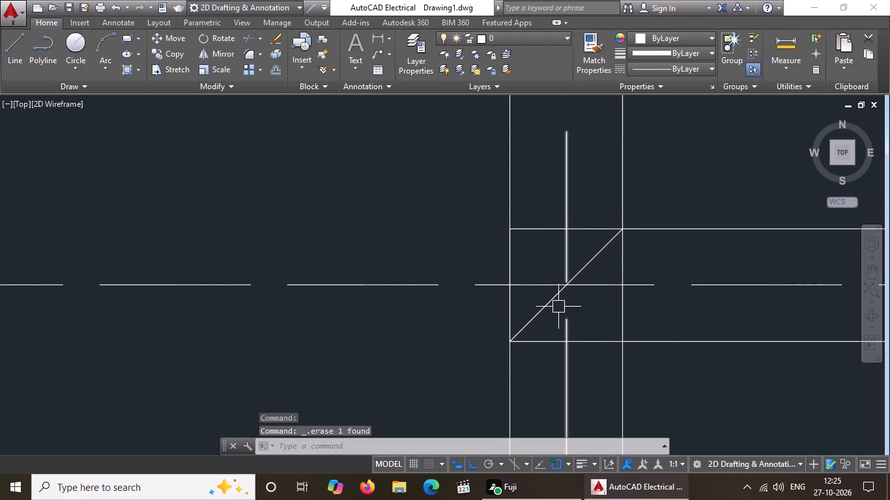
pyautogui.click(558, 305)
pyautogui.press('Delete')
pyautogui.write('TR')
pyautogui.press('Return')
pyautogui.press('Return')
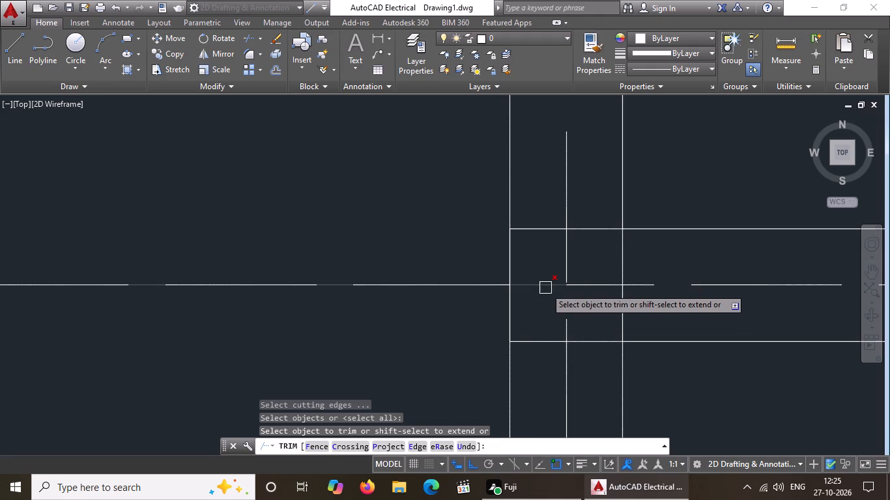
pyautogui.click(545, 288)
pyautogui.click(565, 268)
pyautogui.click(579, 288)
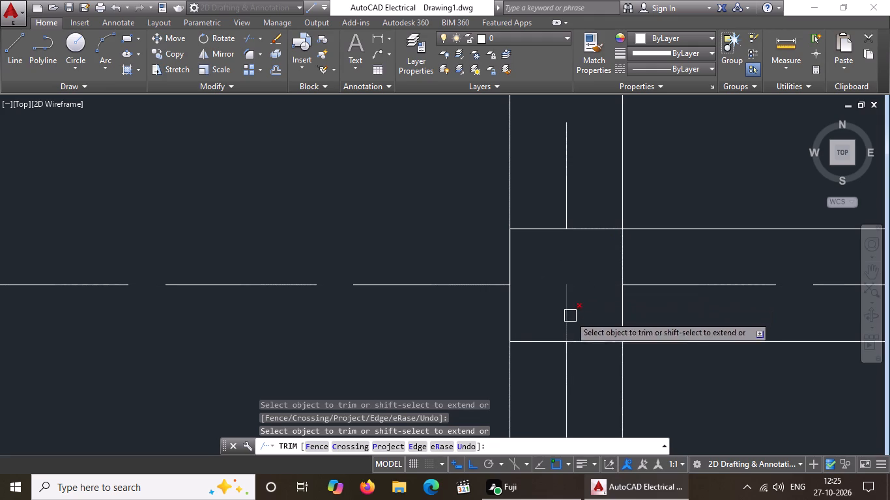
pyautogui.click(569, 316)
pyautogui.scroll(-6, 541, 282)
pyautogui.press('Escape')
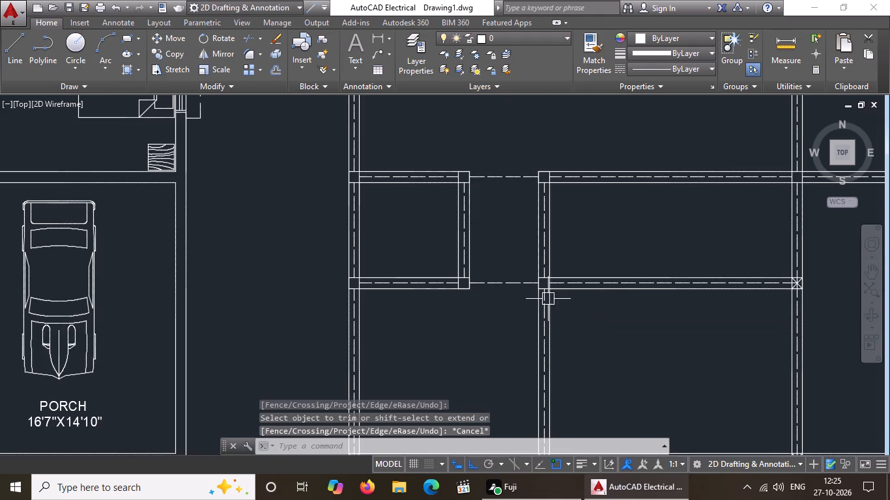
# Erase both diagonals and trim the three centreline segments inside the column square at the study's southeast corner.
pyautogui.scroll(2, 836, 276)
pyautogui.scroll(3, 739, 286)
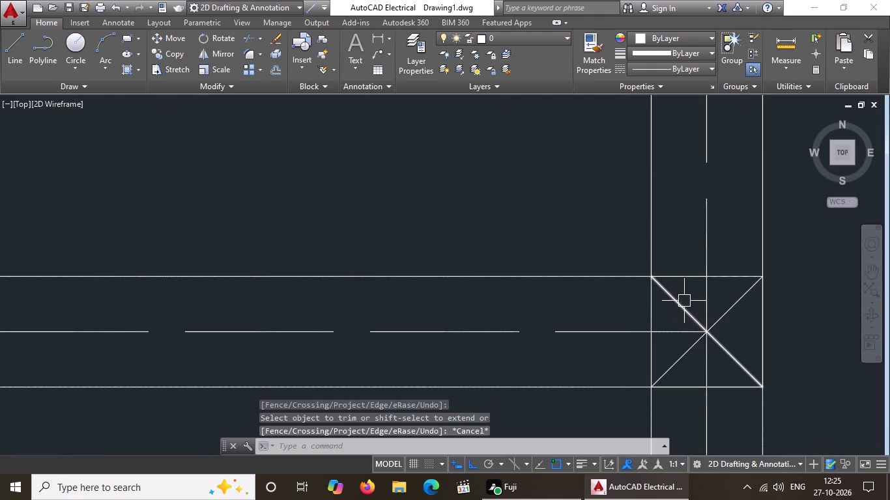
pyautogui.click(684, 301)
pyautogui.press('Delete')
pyautogui.click(732, 309)
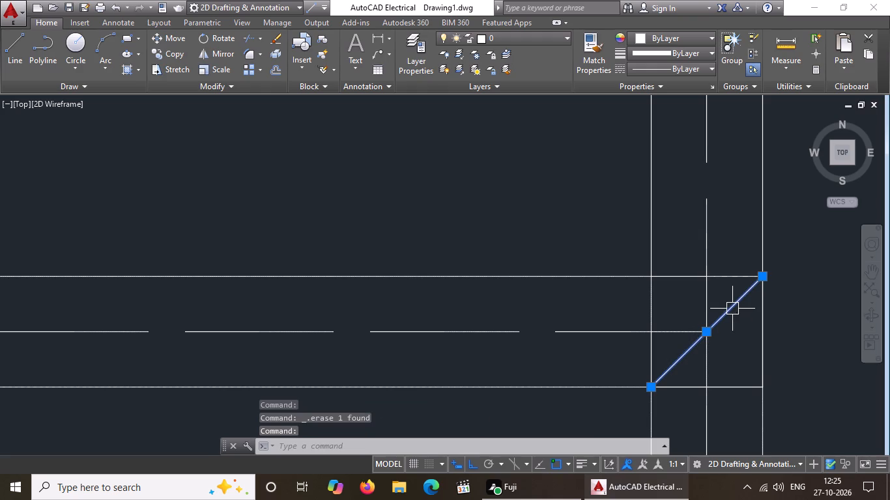
pyautogui.press('Delete')
pyautogui.write('TR')
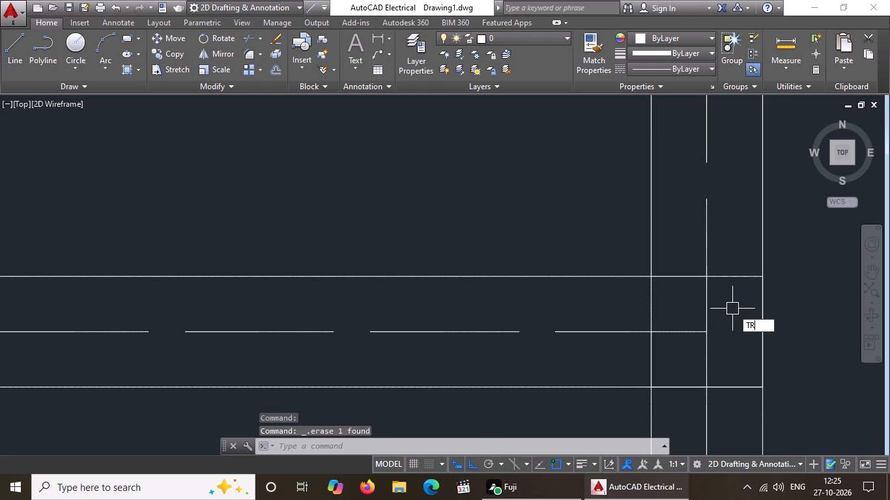
pyautogui.press('Return')
pyautogui.press('Return')
pyautogui.click(703, 319)
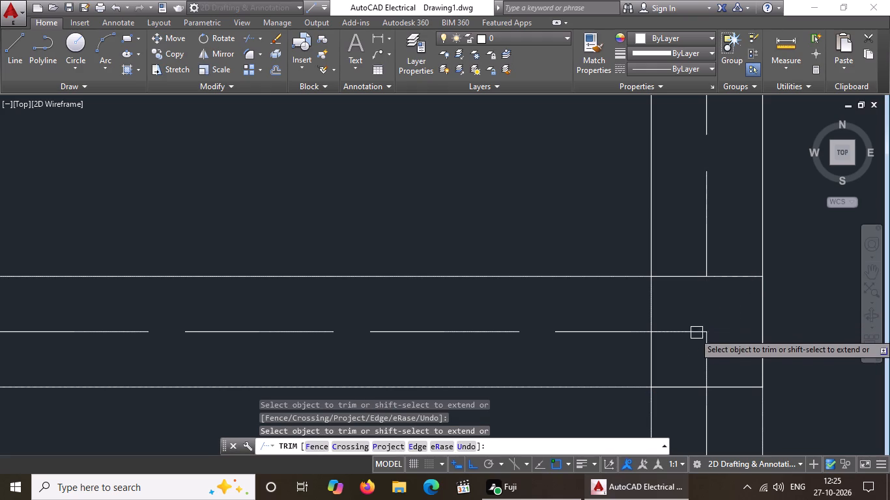
pyautogui.click(694, 337)
pyautogui.click(706, 344)
pyautogui.scroll(-6, 706, 344)
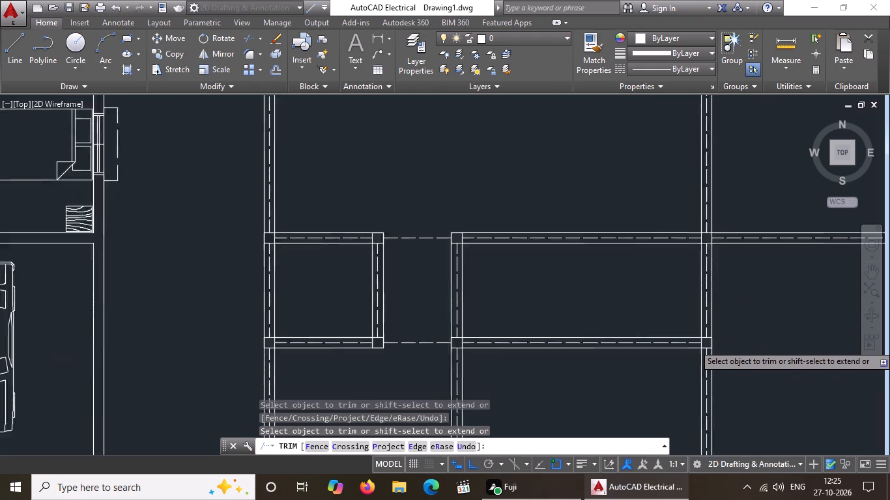
pyautogui.press('Escape')
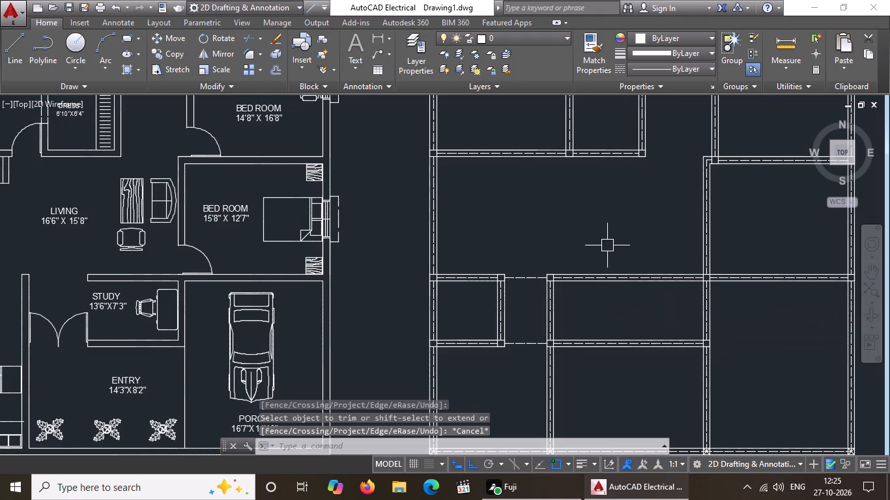
# Erase both diagonals and trim the two centreline segments inside the column square at the plan copy's southwest corner.
pyautogui.scroll(-4, 607, 245)
pyautogui.scroll(2, 624, 293)
pyautogui.scroll(1, 551, 253)
pyautogui.scroll(2, 450, 310)
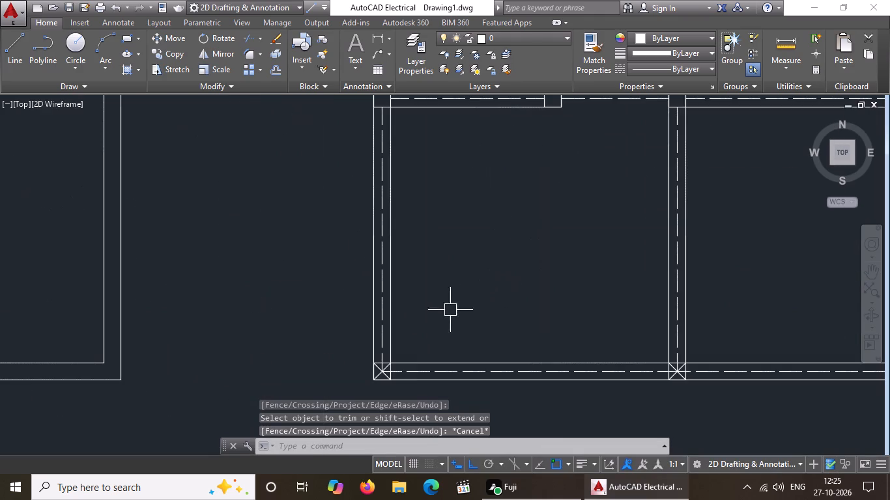
pyautogui.scroll(6, 371, 380)
pyautogui.click(407, 292)
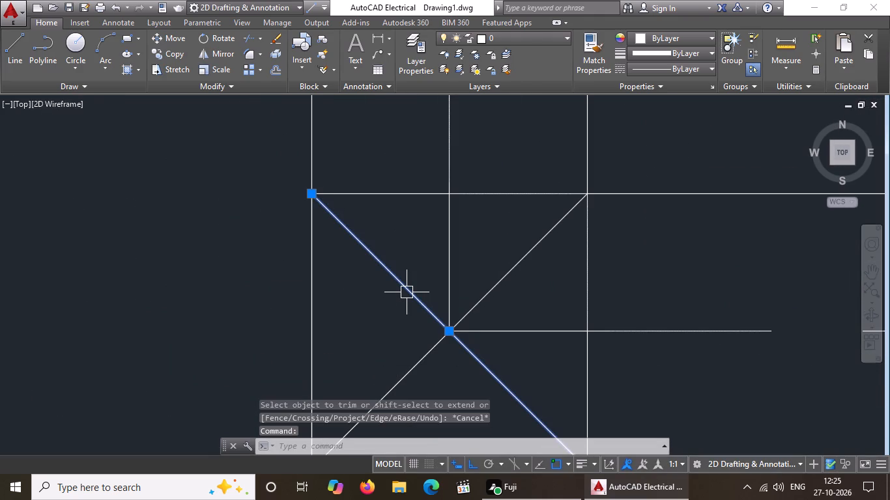
pyautogui.press('Delete')
pyautogui.click(425, 343)
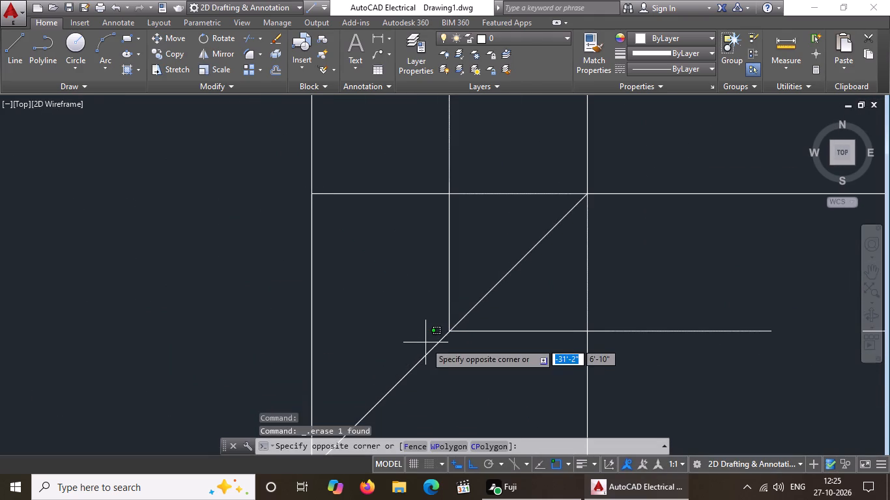
pyautogui.click(437, 364)
pyautogui.click(423, 346)
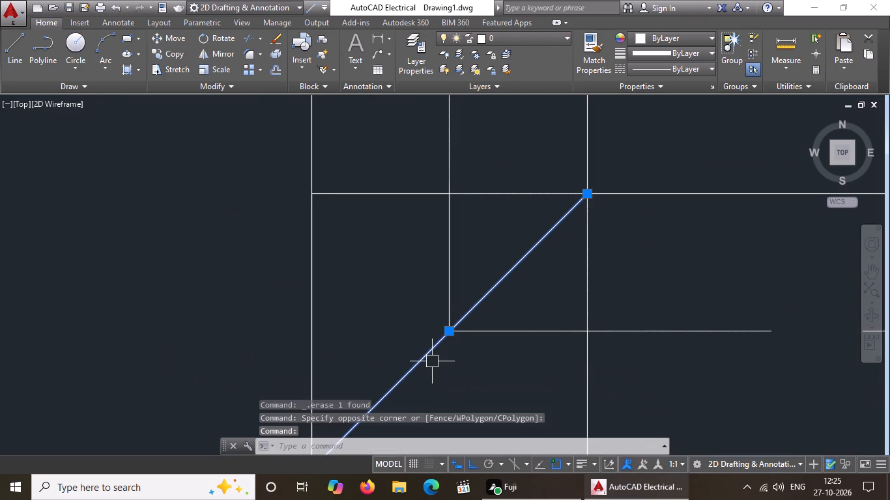
pyautogui.press('Delete')
pyautogui.write('TR')
pyautogui.press('Return')
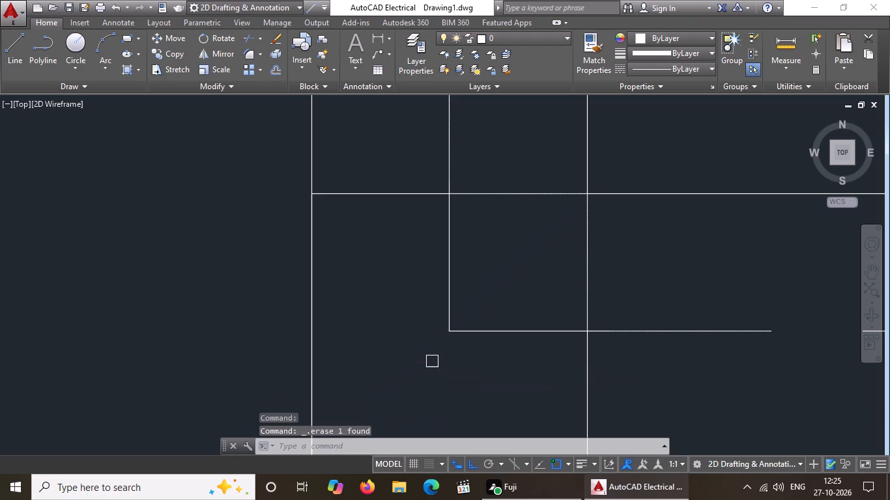
pyautogui.press('Return')
pyautogui.click(517, 327)
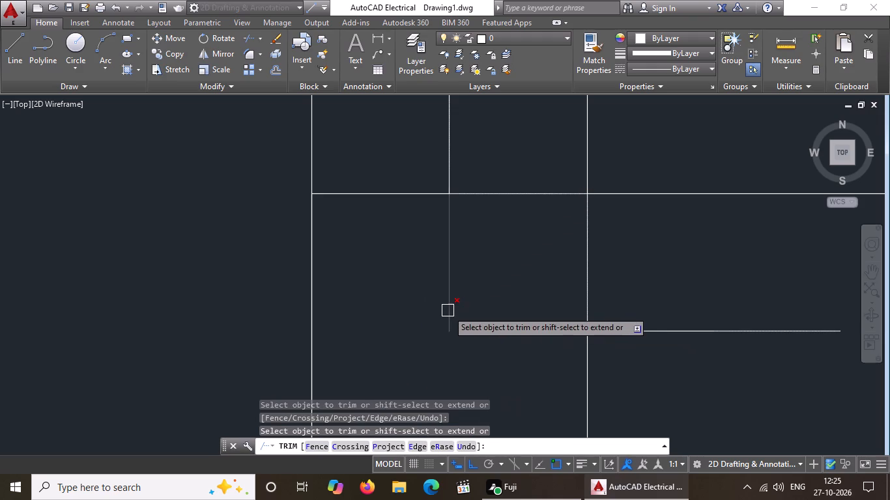
pyautogui.click(449, 309)
pyautogui.scroll(-7, 443, 311)
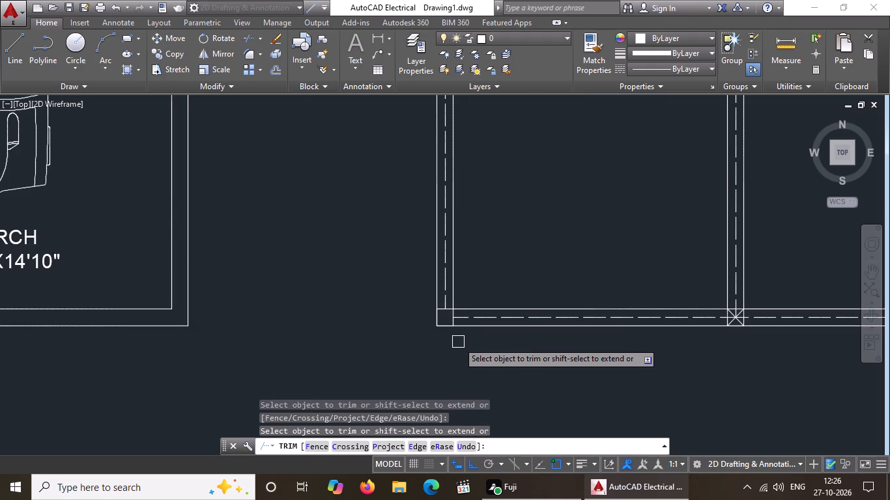
pyautogui.scroll(-3, 458, 342)
pyautogui.press('Escape')
# Erase both diagonals and trim the three centreline segments inside the south wall's column square between the kitchen and the entry.
pyautogui.scroll(6, 516, 333)
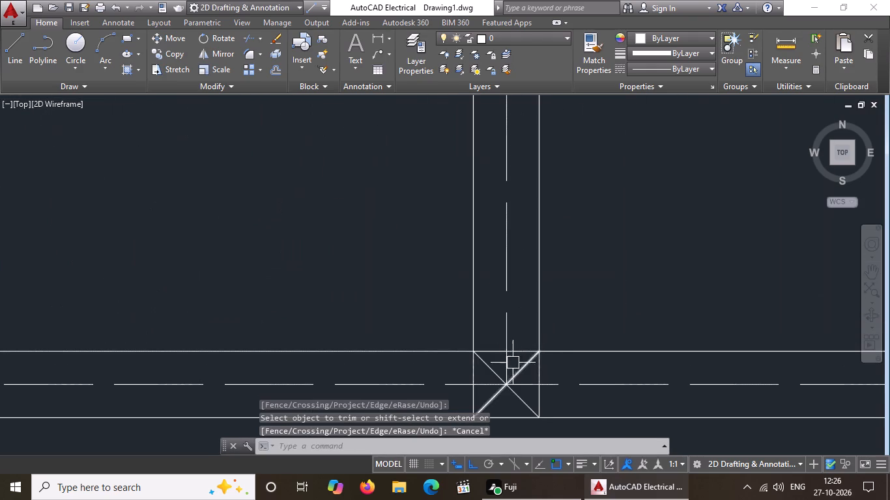
pyautogui.click(487, 361)
pyautogui.press('Delete')
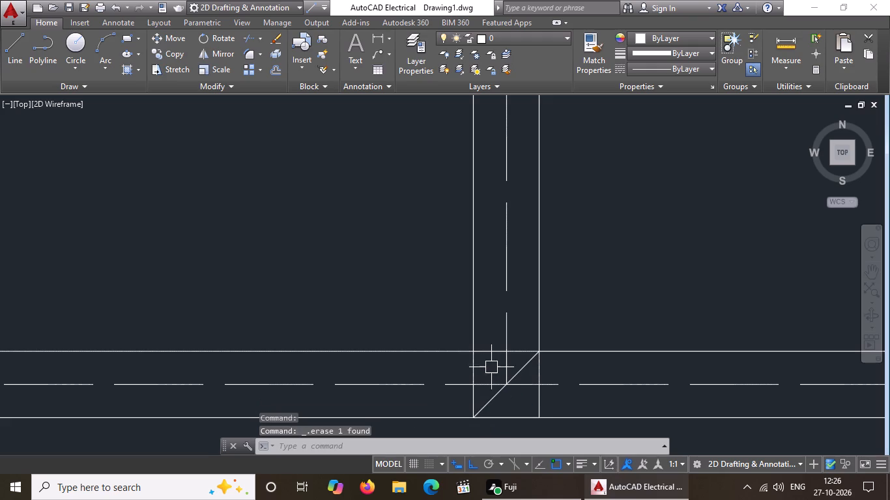
pyautogui.click(498, 396)
pyautogui.press('Delete')
pyautogui.write('TR')
pyautogui.press('Return')
pyautogui.press('Return')
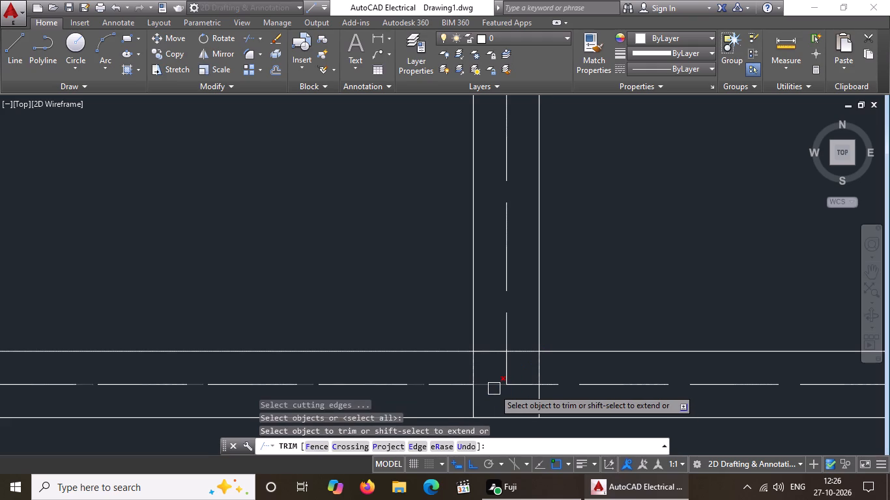
pyautogui.click(494, 387)
pyautogui.click(505, 374)
pyautogui.click(513, 386)
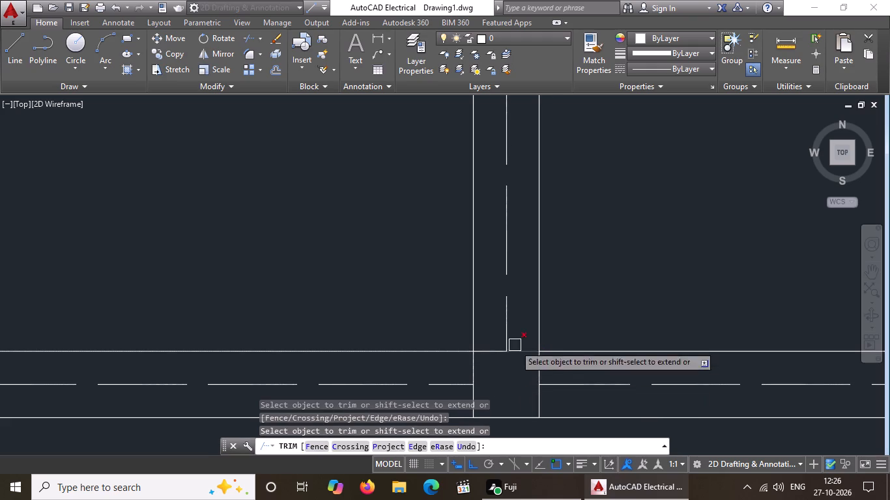
pyautogui.scroll(-7, 515, 344)
pyautogui.press('Escape')
# Erase both diagonals and trim the three centreline segments inside the south wall's column square between the entry and the porch.
pyautogui.scroll(3, 672, 363)
pyautogui.scroll(3, 626, 305)
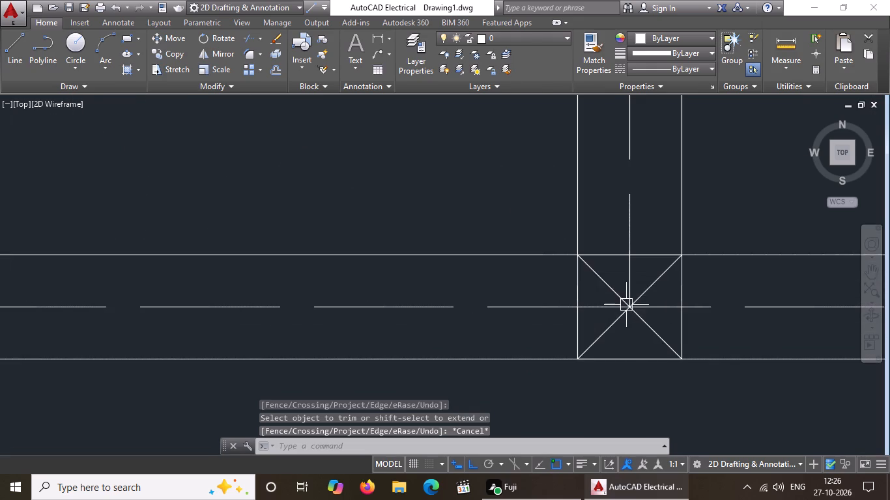
pyautogui.click(622, 298)
pyautogui.press('Delete')
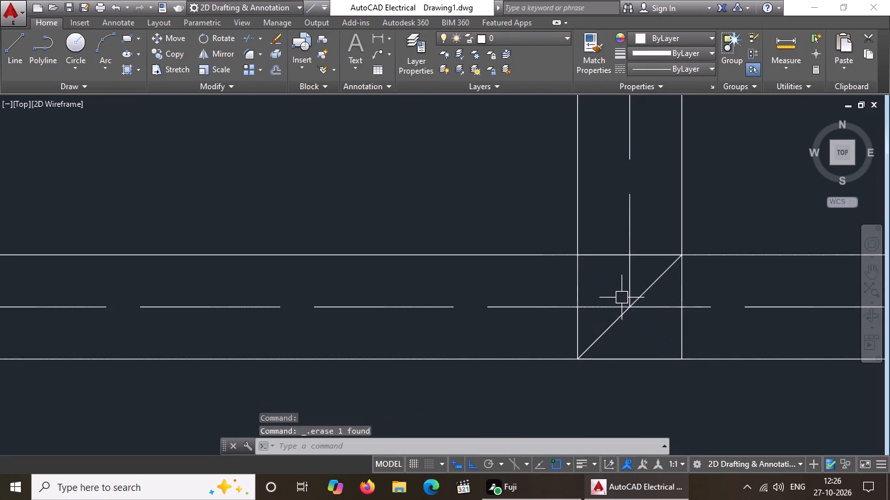
pyautogui.click(621, 322)
pyautogui.press('Delete')
pyautogui.write('TR')
pyautogui.press('Return')
pyautogui.press('Return')
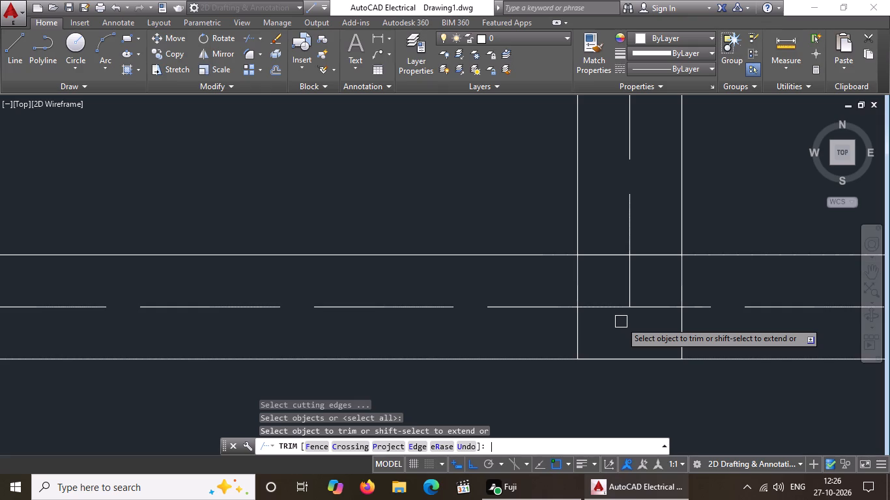
pyautogui.click(604, 305)
pyautogui.click(625, 294)
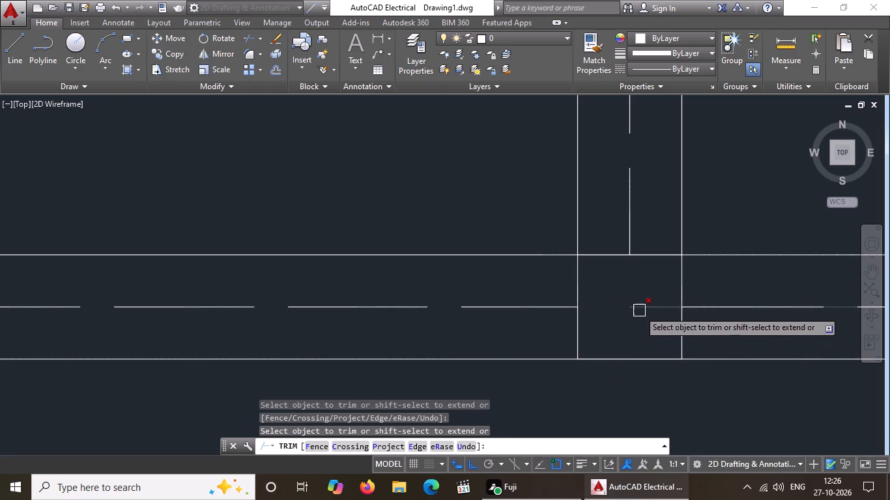
pyautogui.click(640, 309)
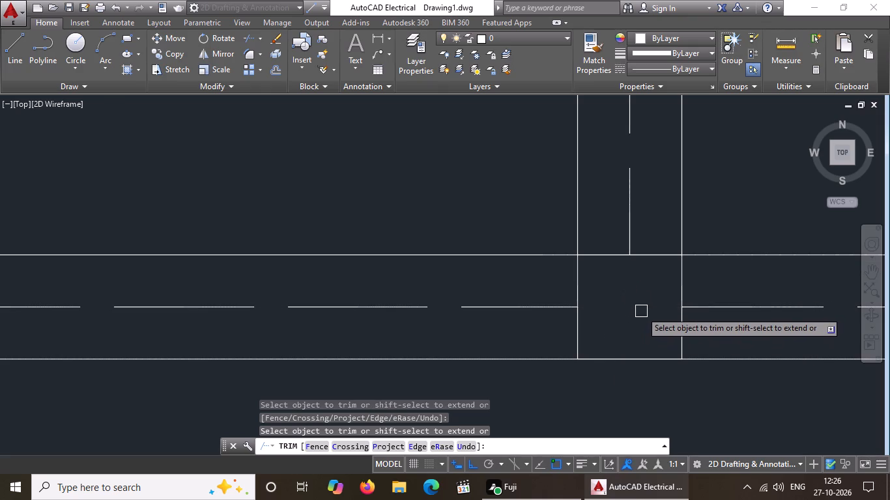
# Trim the two centreline segments and erase both diagonals inside the column square at the porch's southeast corner.
pyautogui.scroll(-4, 557, 348)
pyautogui.scroll(-2, 631, 314)
pyautogui.scroll(3, 747, 303)
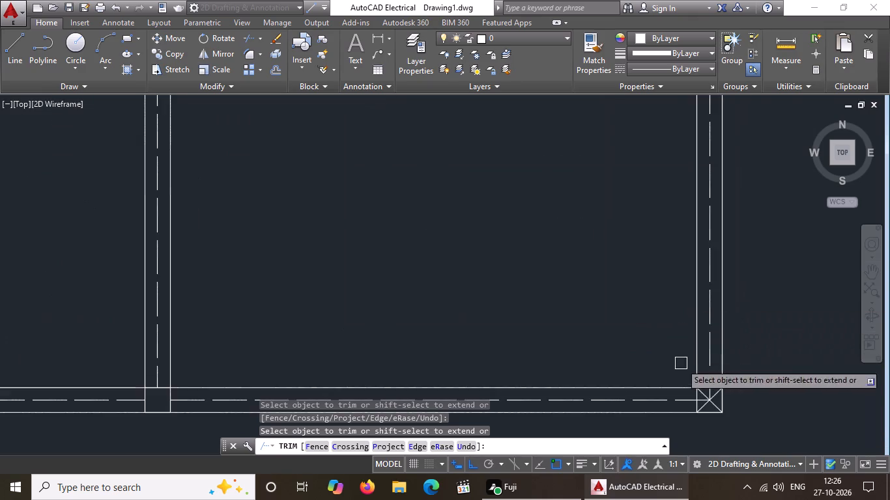
pyautogui.scroll(3, 676, 367)
pyautogui.scroll(-5, 762, 316)
pyautogui.scroll(3, 776, 345)
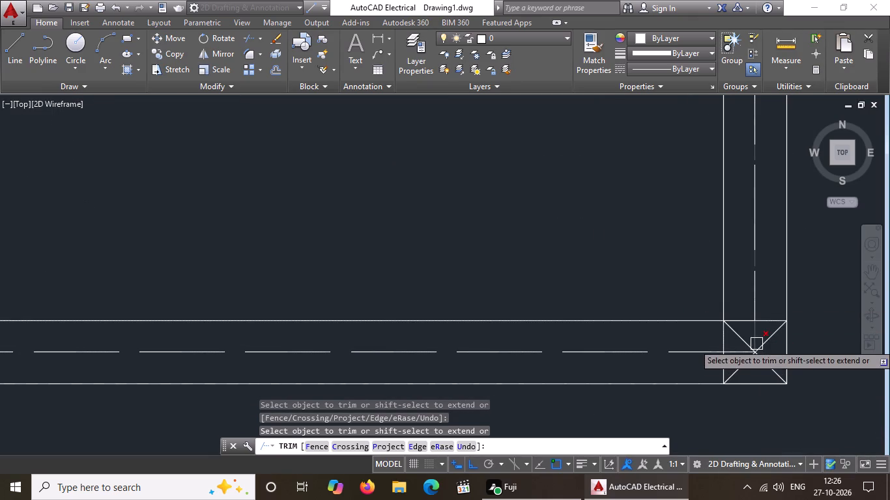
pyautogui.click(756, 335)
pyautogui.click(737, 354)
pyautogui.press('`')
pyautogui.press('Escape')
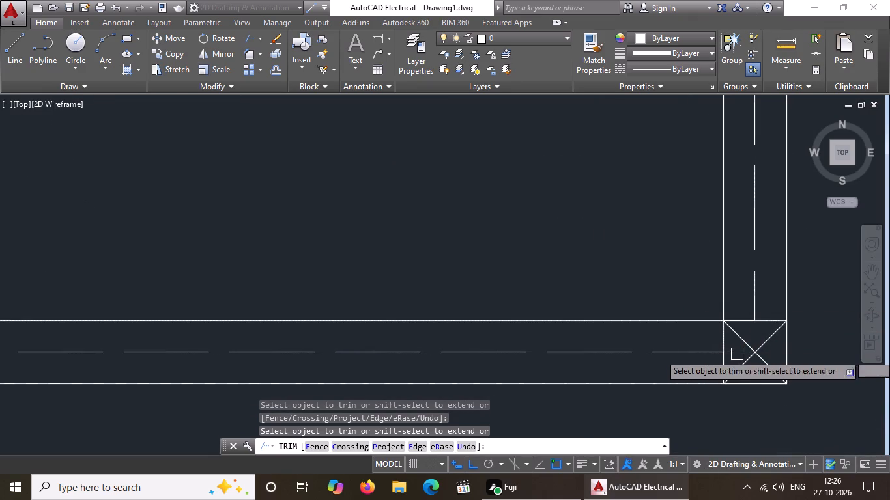
pyautogui.press('Escape')
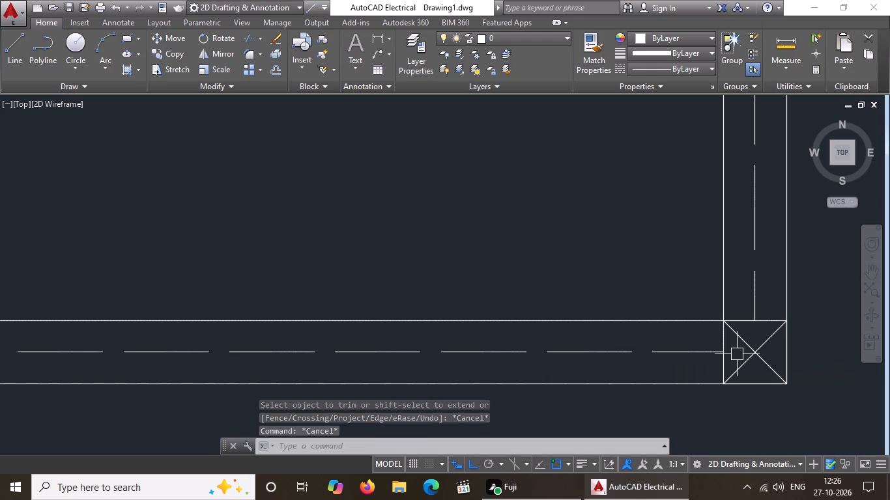
pyautogui.click(741, 363)
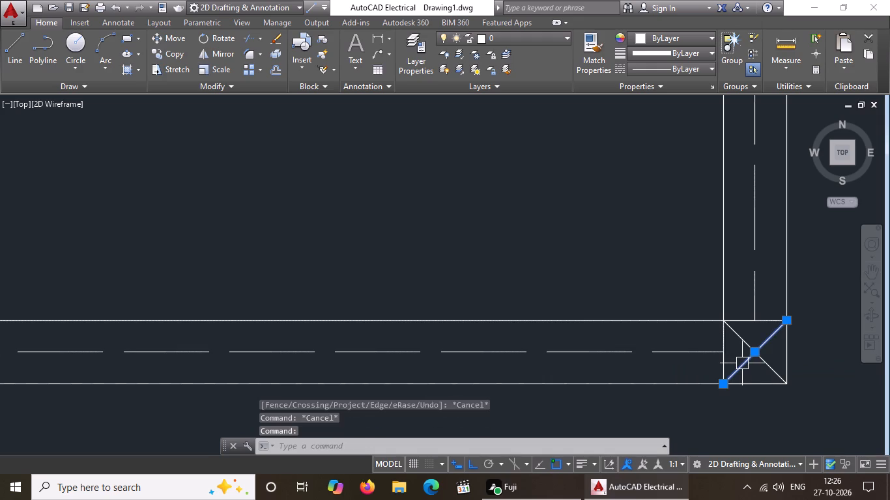
pyautogui.press('Delete')
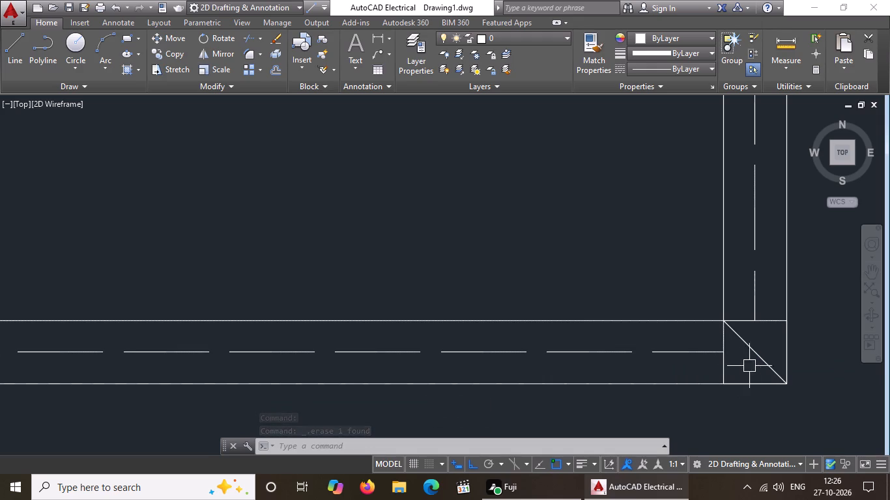
pyautogui.click(758, 355)
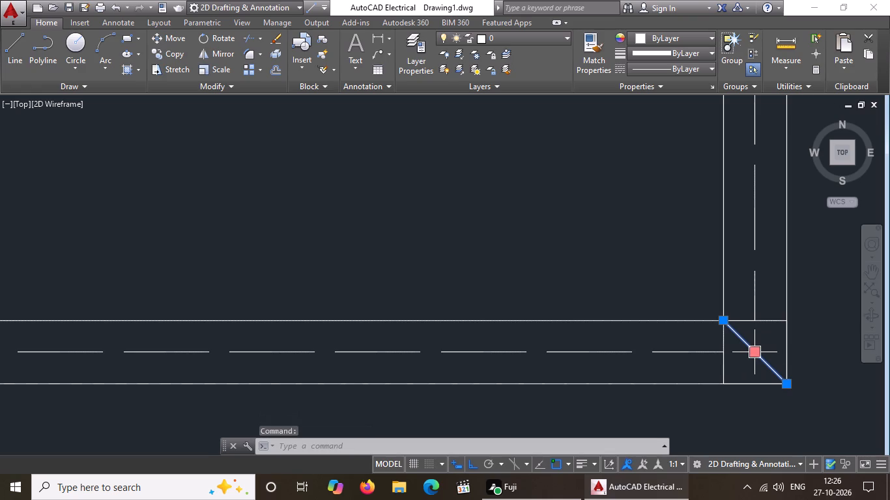
pyautogui.press('Delete')
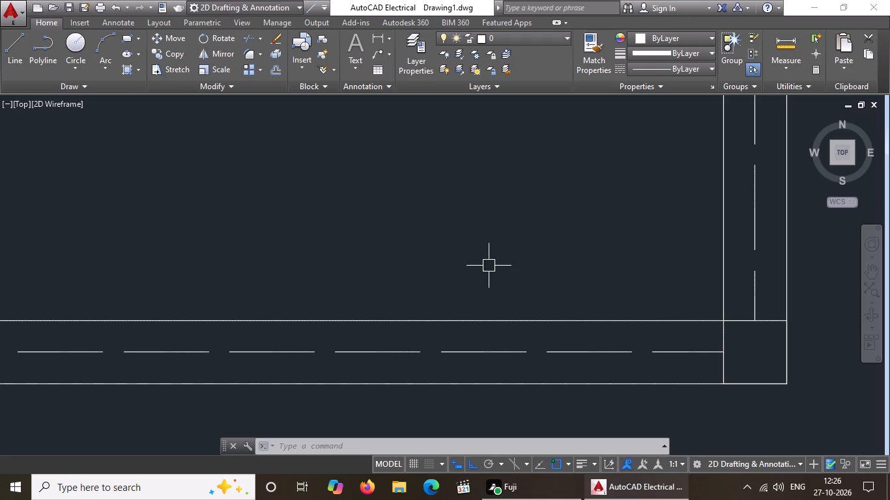
# Start an Offset with a distance of 5 at the column square in the plan copy's northwest corner.
pyautogui.scroll(-6, 487, 266)
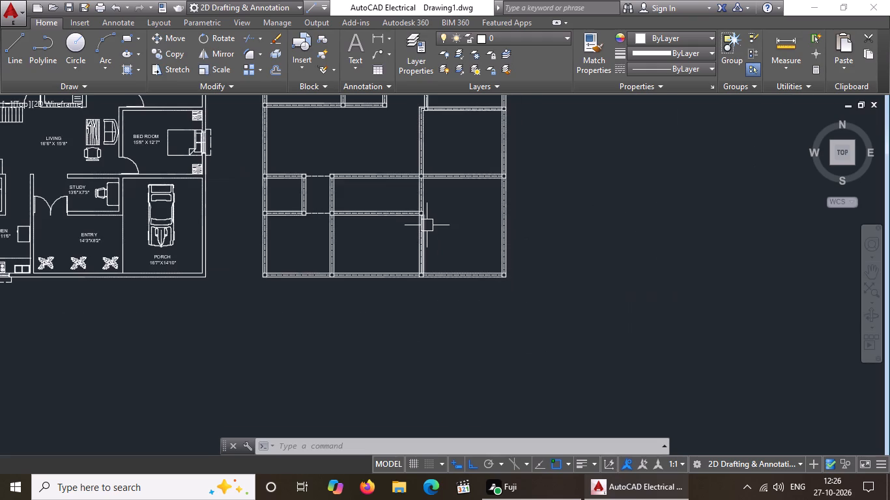
pyautogui.moveTo(427, 225); pyautogui.dragTo(427, 320, button='middle')
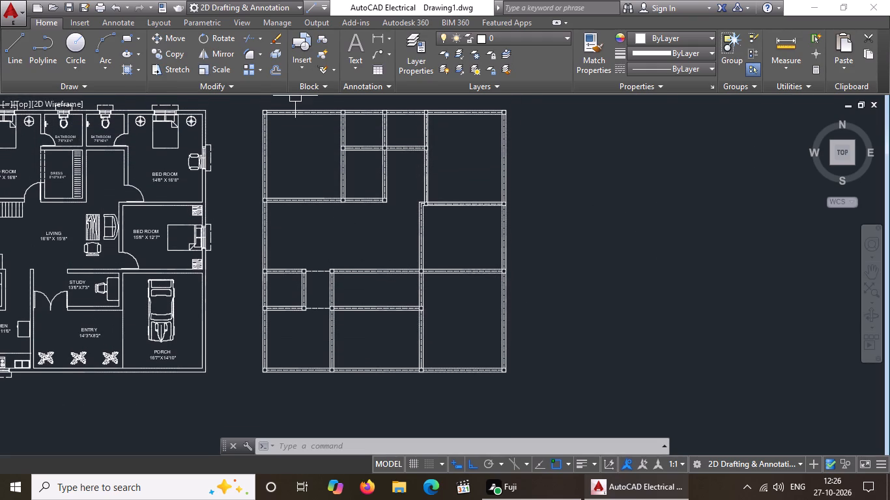
pyautogui.moveTo(298, 114); pyautogui.dragTo(285, 203, button='middle')
pyautogui.scroll(3, 282, 206)
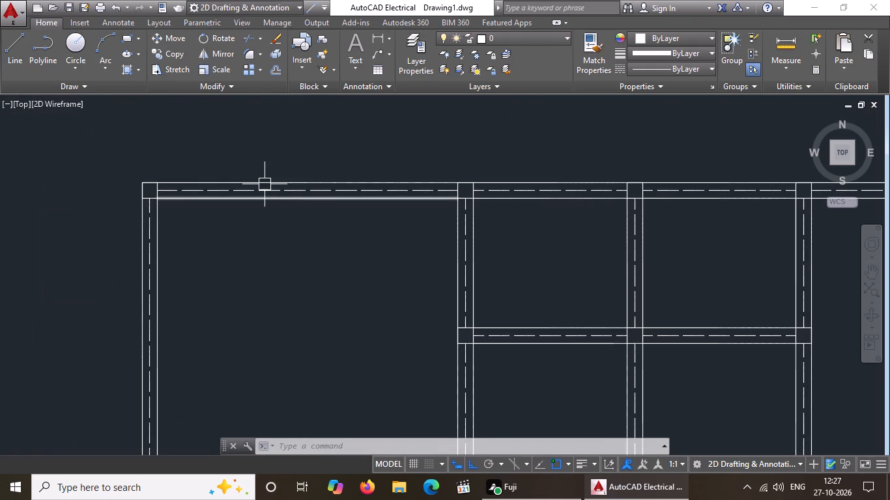
pyautogui.scroll(2, 237, 161)
pyautogui.scroll(-2, 207, 241)
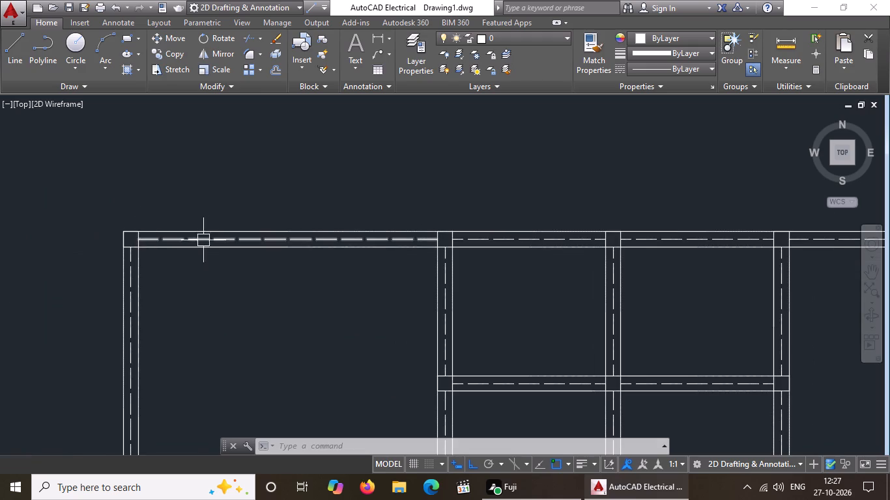
pyautogui.moveTo(125, 220); pyautogui.dragTo(193, 235, button='middle')
pyautogui.scroll(1, 204, 254)
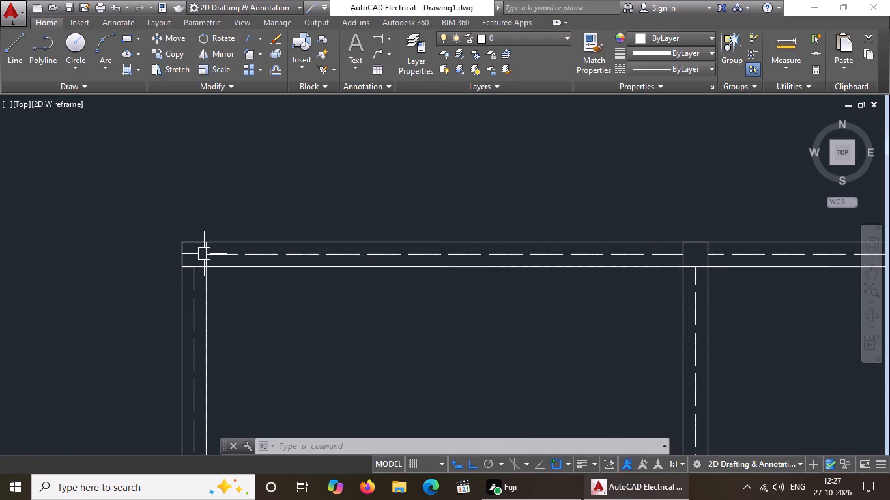
pyautogui.press('Escape')
pyautogui.press('o')
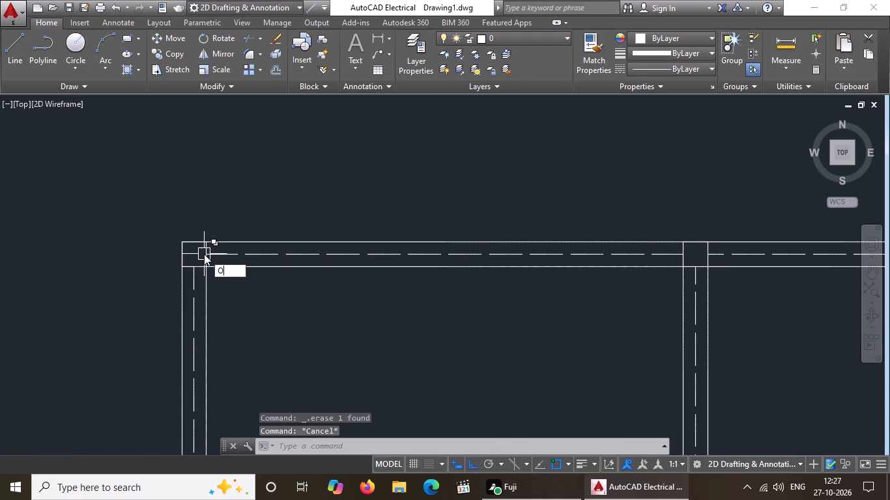
pyautogui.press('Return')
pyautogui.press('5')
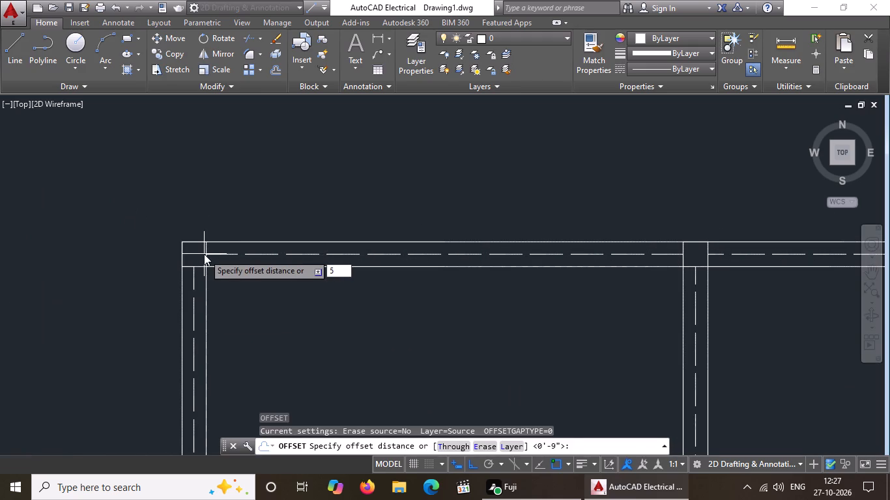